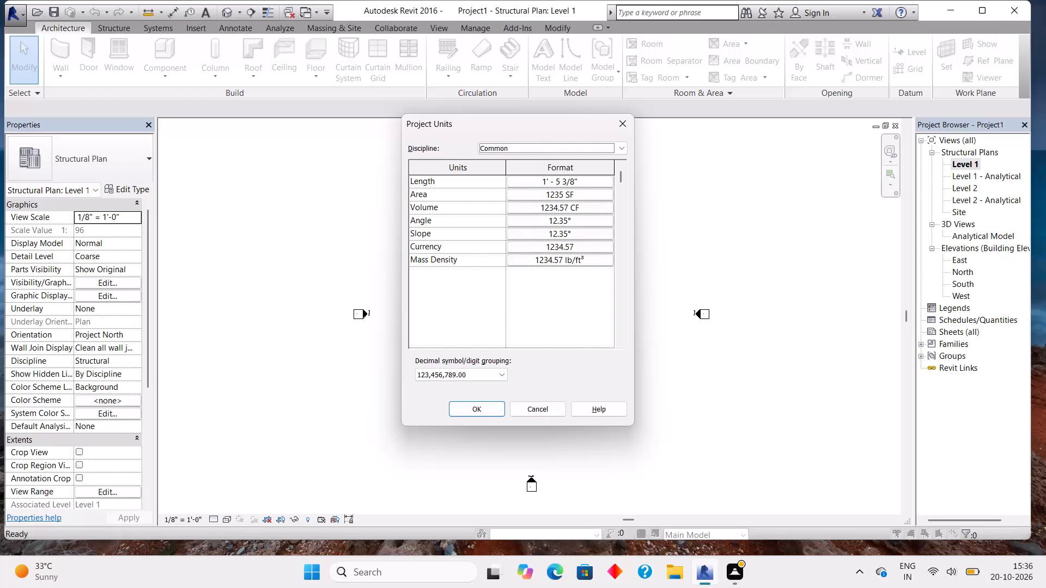
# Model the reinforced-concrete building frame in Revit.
# Check the project's length unit format and close the project units settings.
pyautogui.click(555, 183)
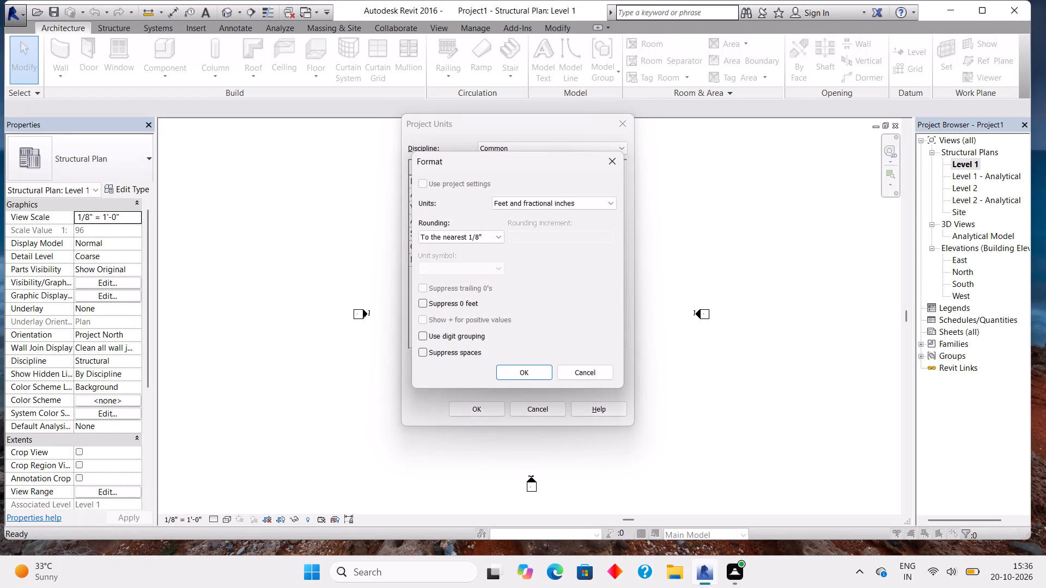
pyautogui.click(532, 367)
pyautogui.click(475, 408)
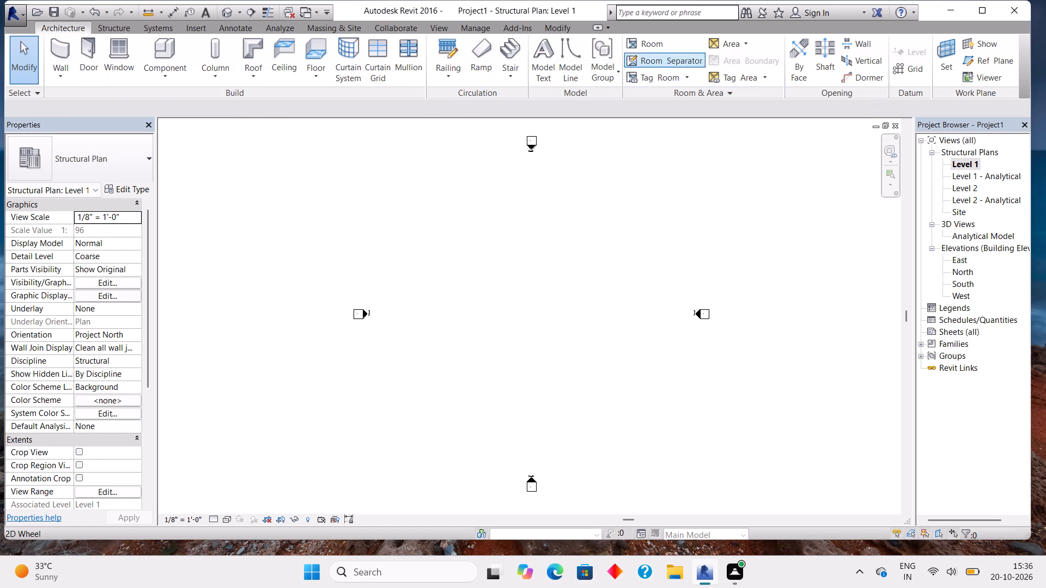
# Draw the first vertical structural grid line from north to south, west of the centre of the Level 1 plan.
pyautogui.click(428, 24)
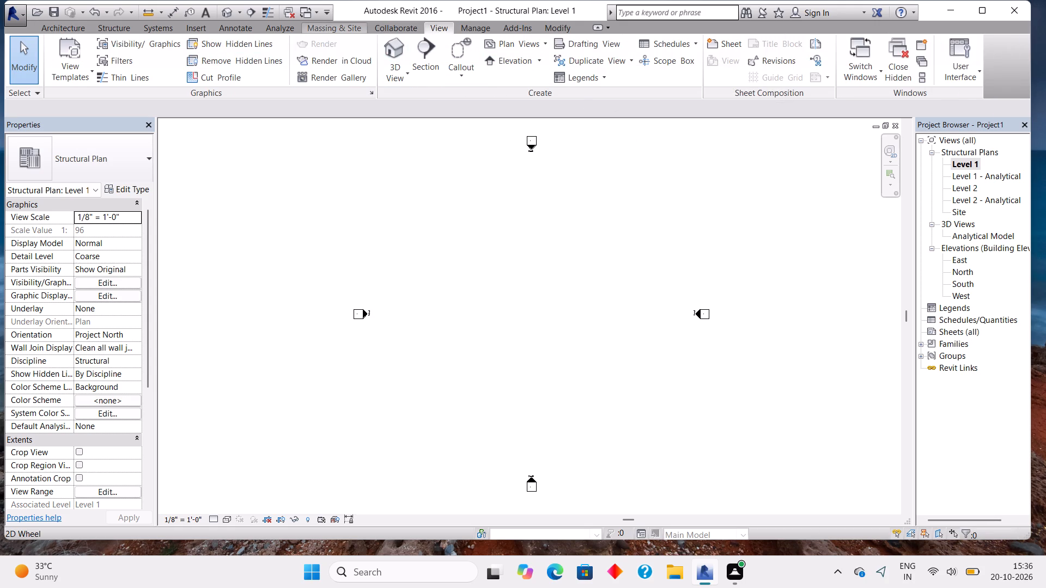
pyautogui.click(115, 29)
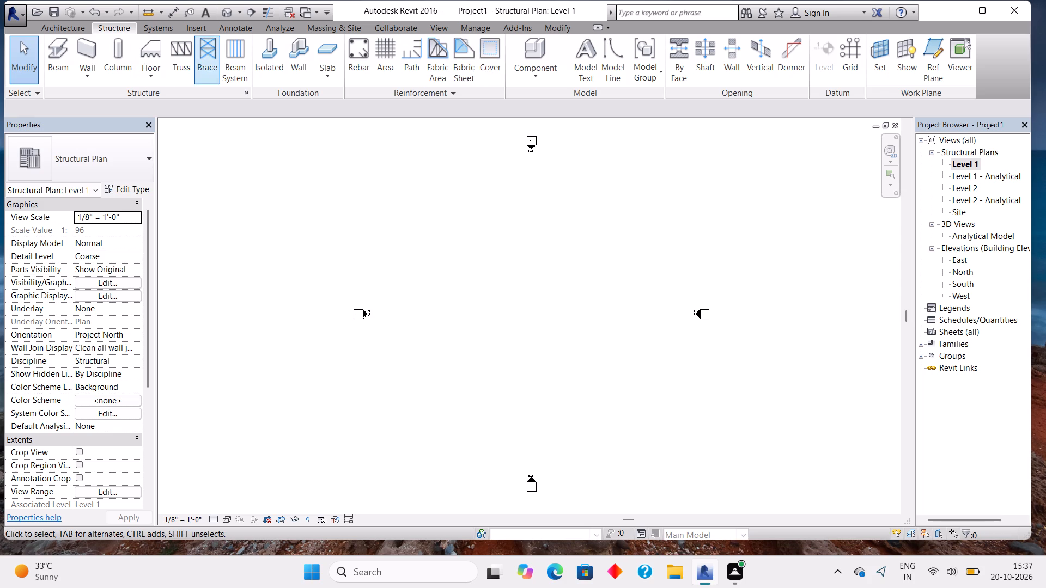
pyautogui.click(845, 50)
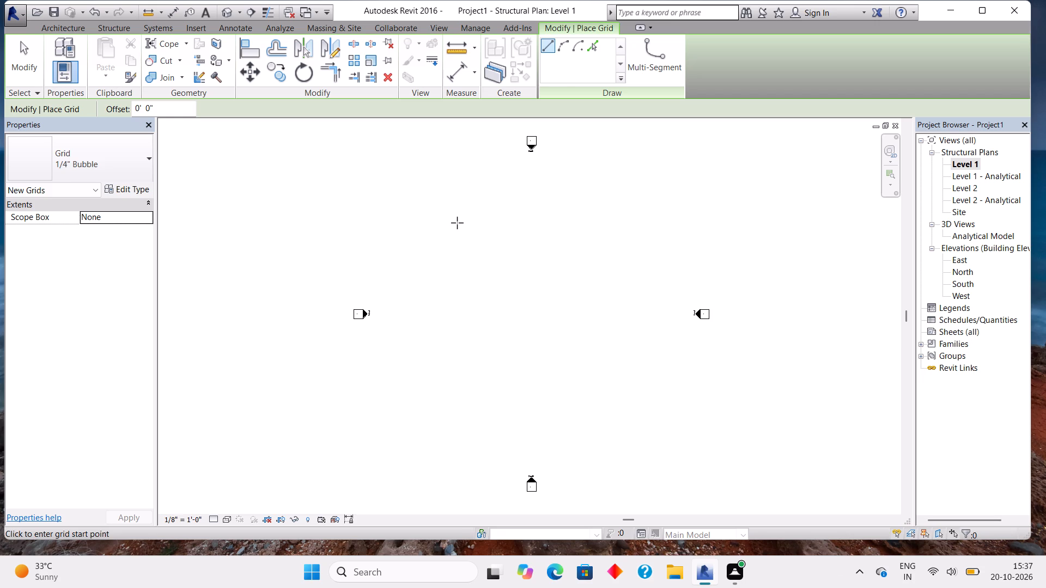
pyautogui.click(457, 223)
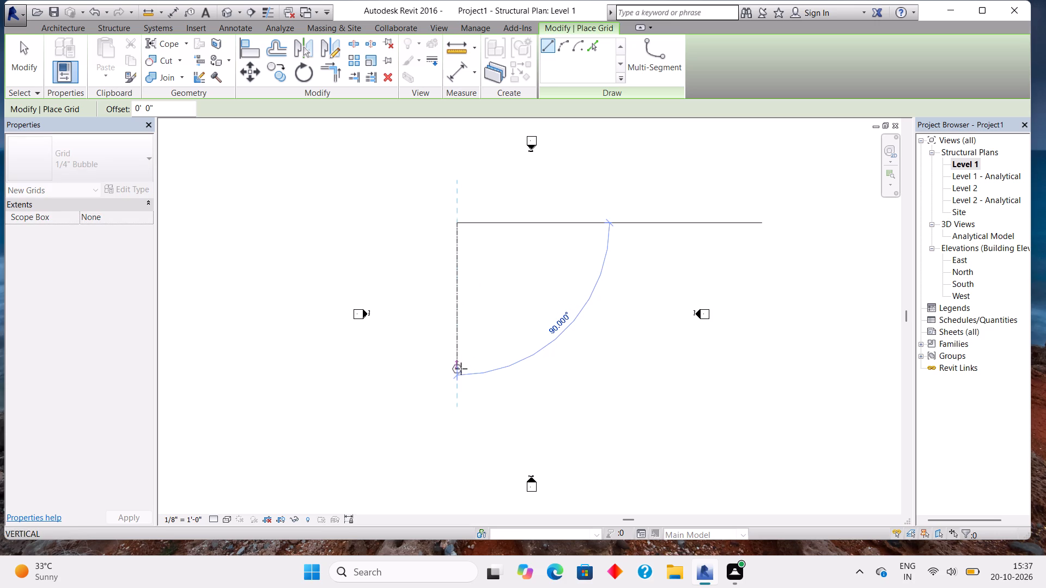
pyautogui.click(461, 405)
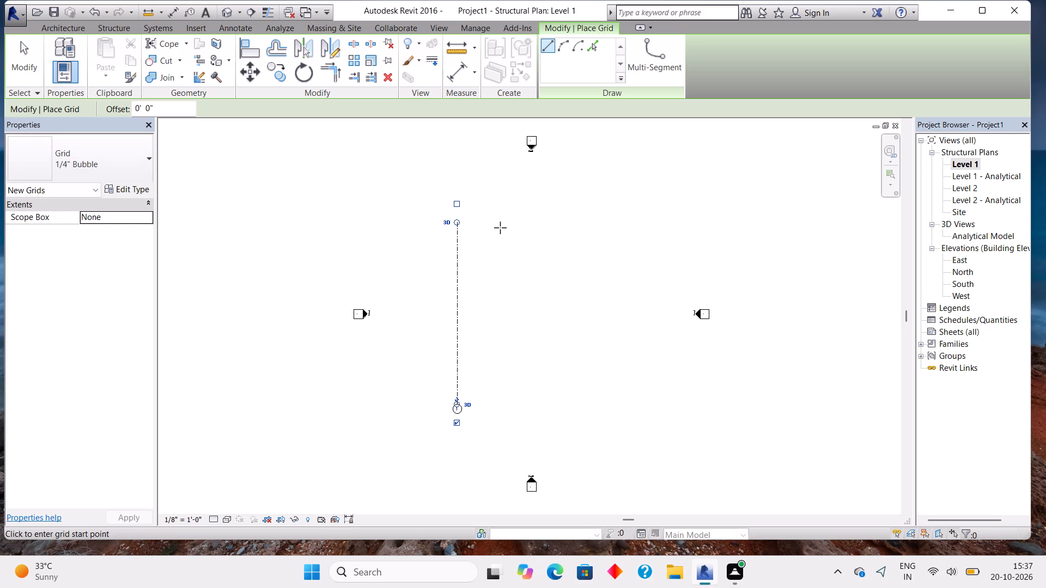
# Draw three vertical grid lines from south to north, spaced 16' apart east of grid 1 and aligned with its ends.
pyautogui.click(498, 228)
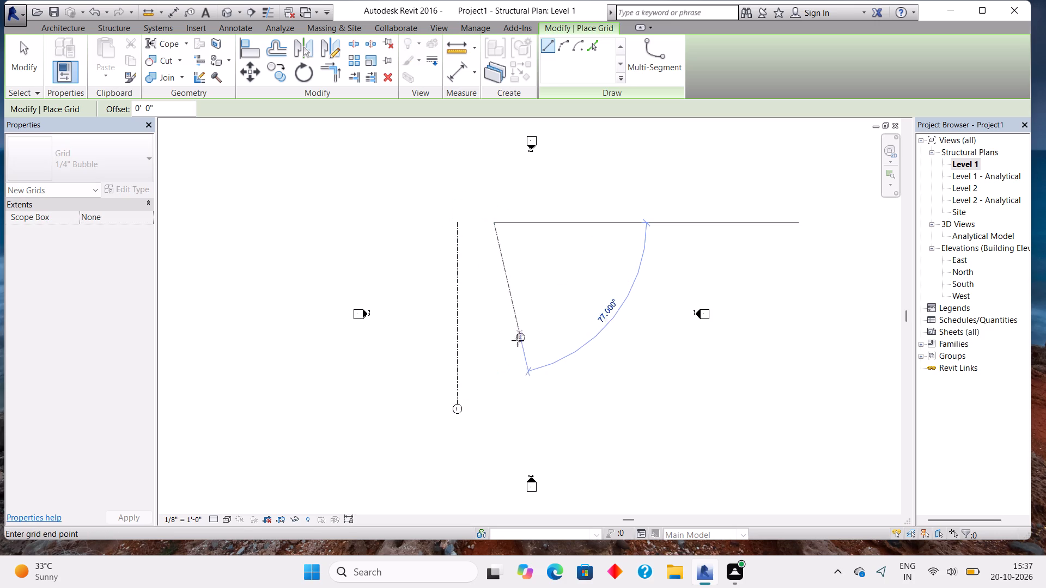
pyautogui.press('Escape')
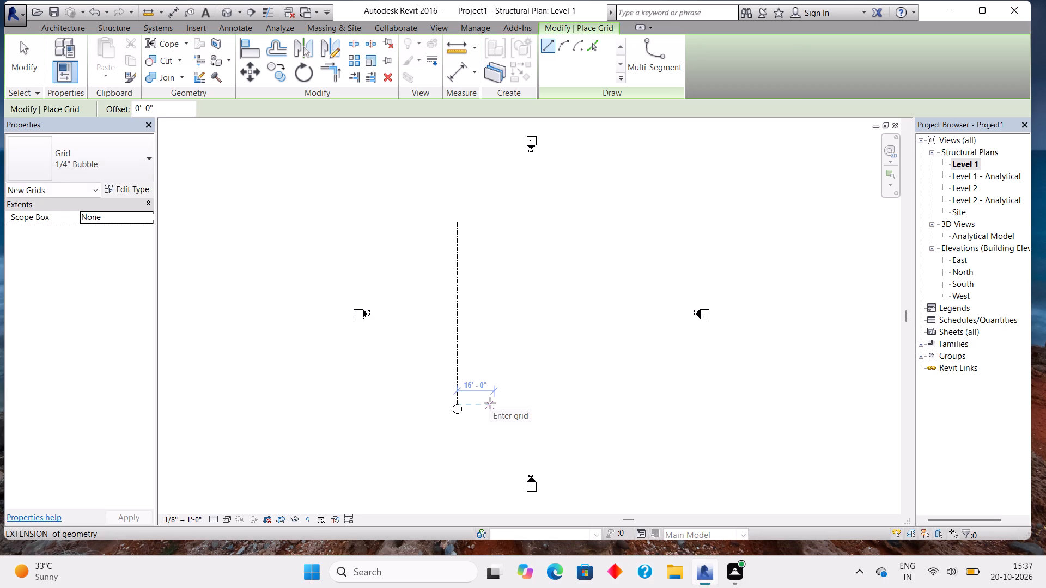
pyautogui.click(490, 403)
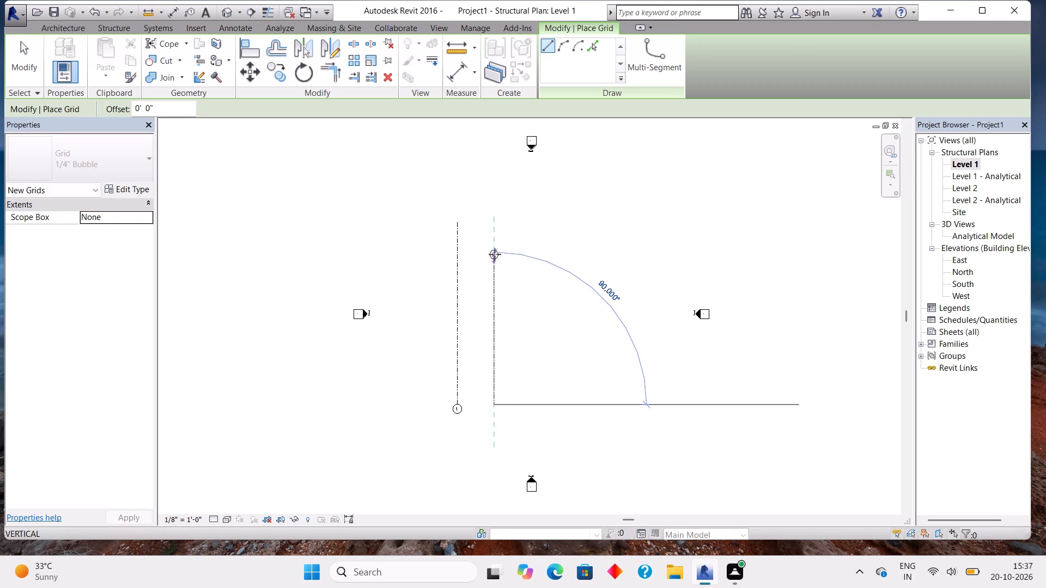
pyautogui.click(498, 222)
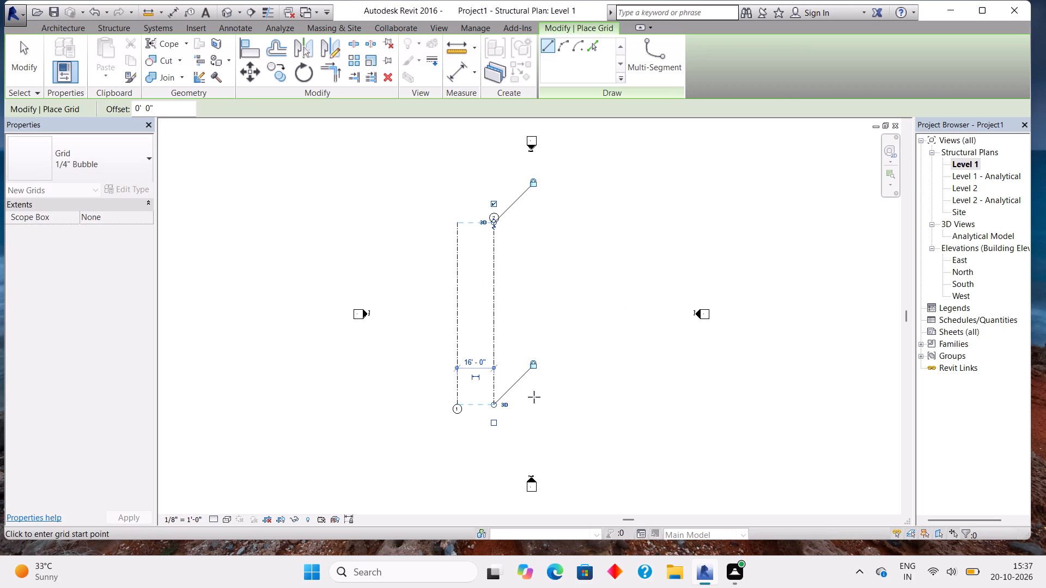
pyautogui.press('Escape')
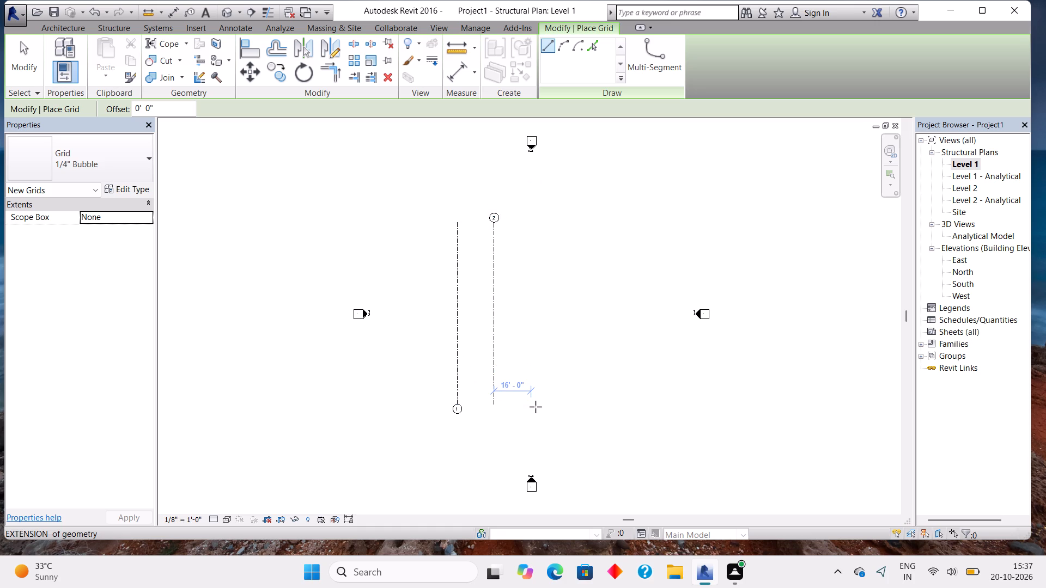
pyautogui.click(536, 407)
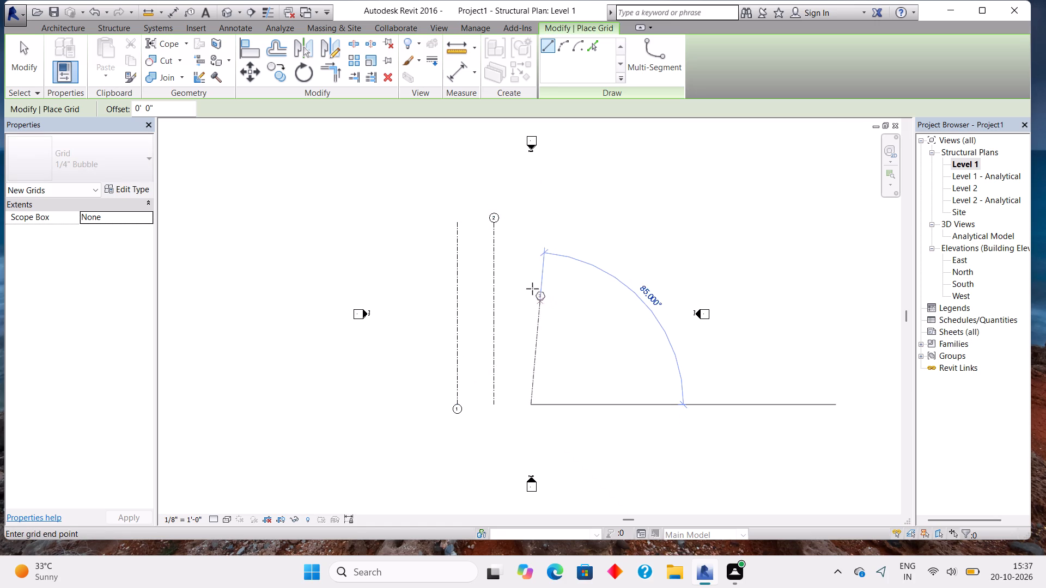
pyautogui.click(528, 219)
pyautogui.press('Escape')
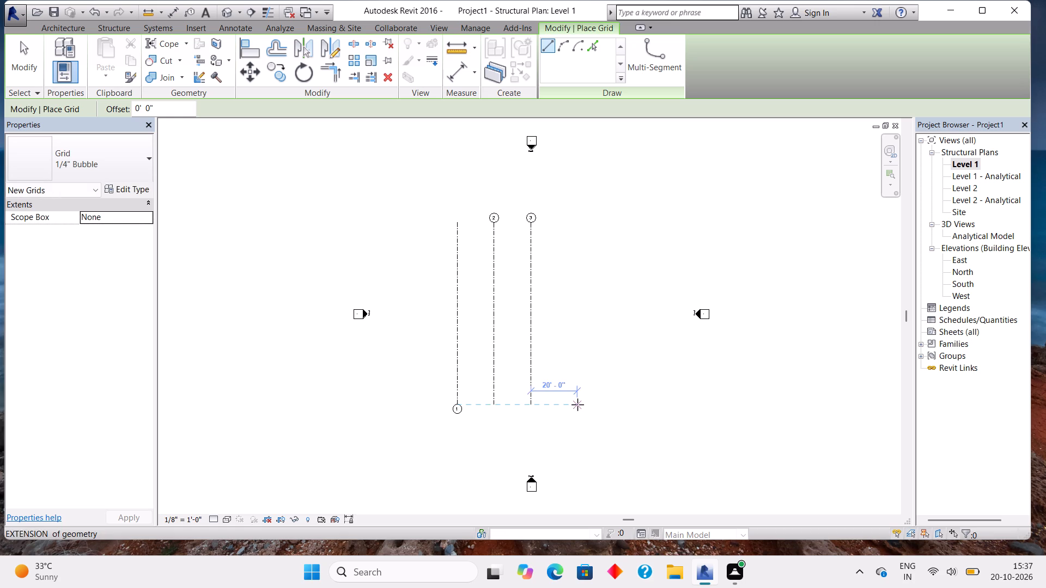
pyautogui.click(572, 403)
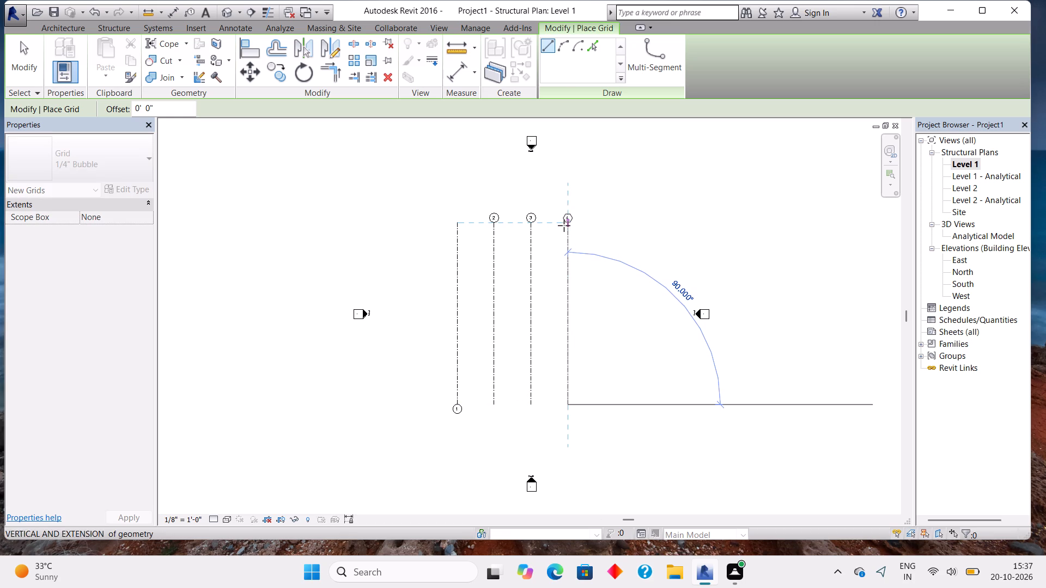
pyautogui.click(564, 225)
pyautogui.press('Escape')
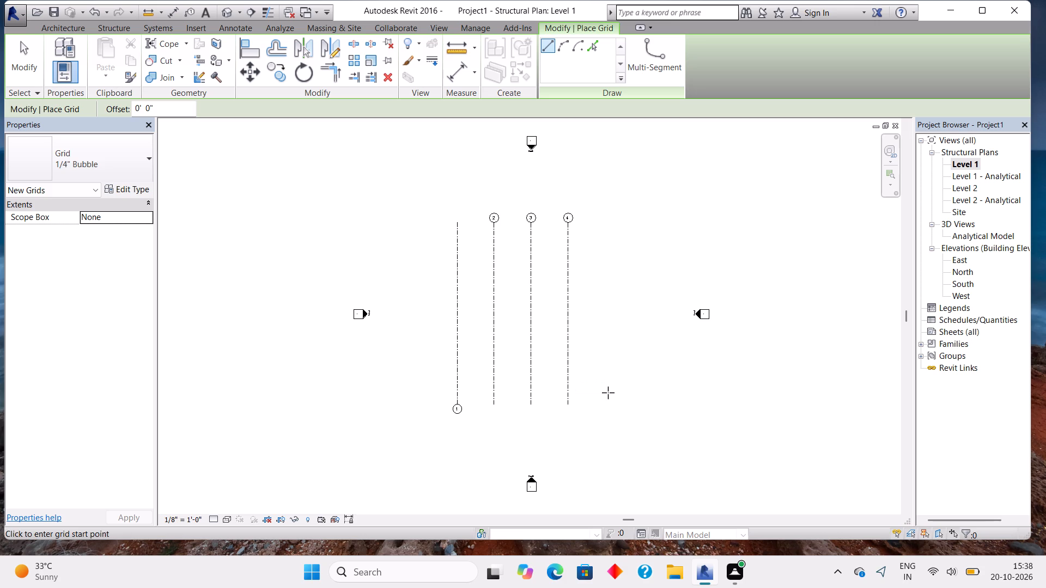
# Add three more vertical grid lines at 16' spacing east of grid 4, drawn south to north, and finish grid placement.
pyautogui.click(607, 400)
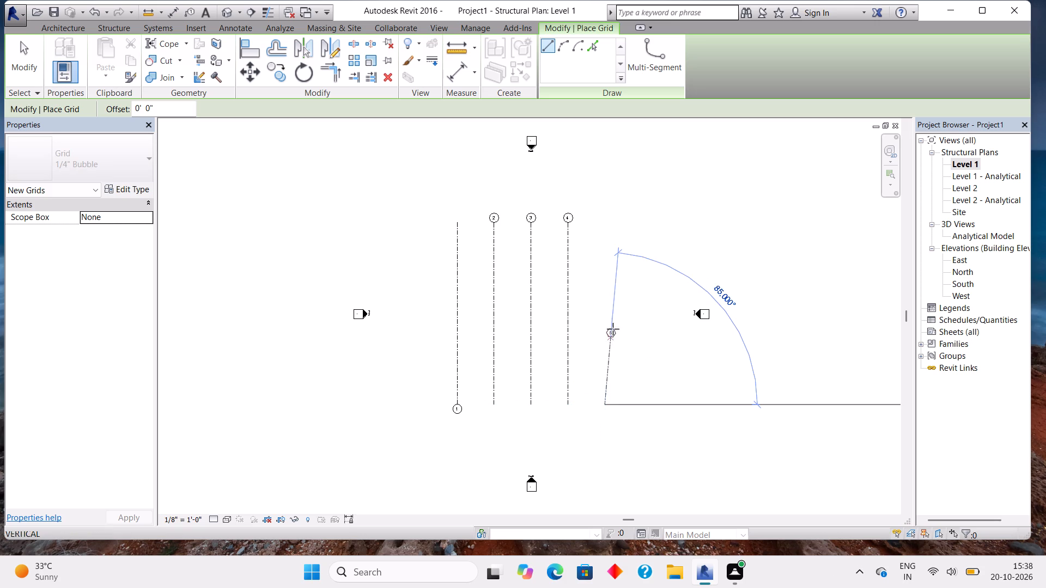
pyautogui.click(601, 229)
pyautogui.press('Escape')
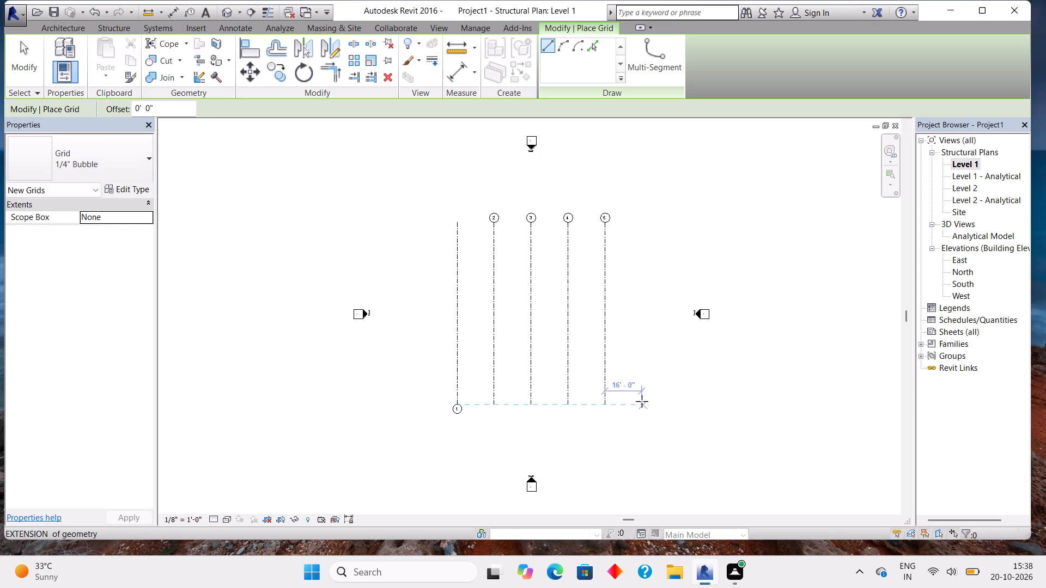
pyautogui.click(642, 401)
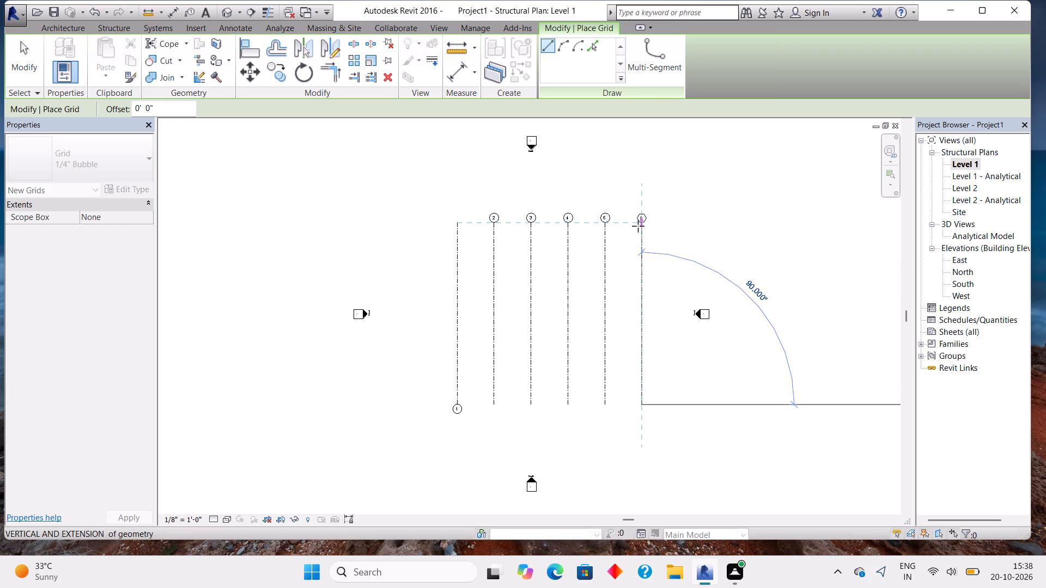
pyautogui.click(638, 226)
pyautogui.press('Escape')
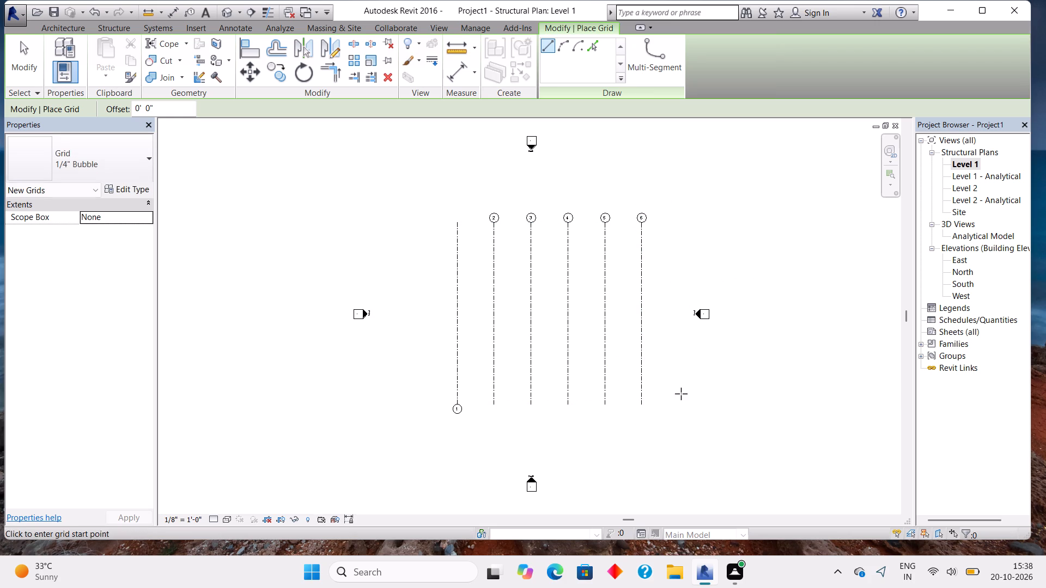
pyautogui.click(679, 405)
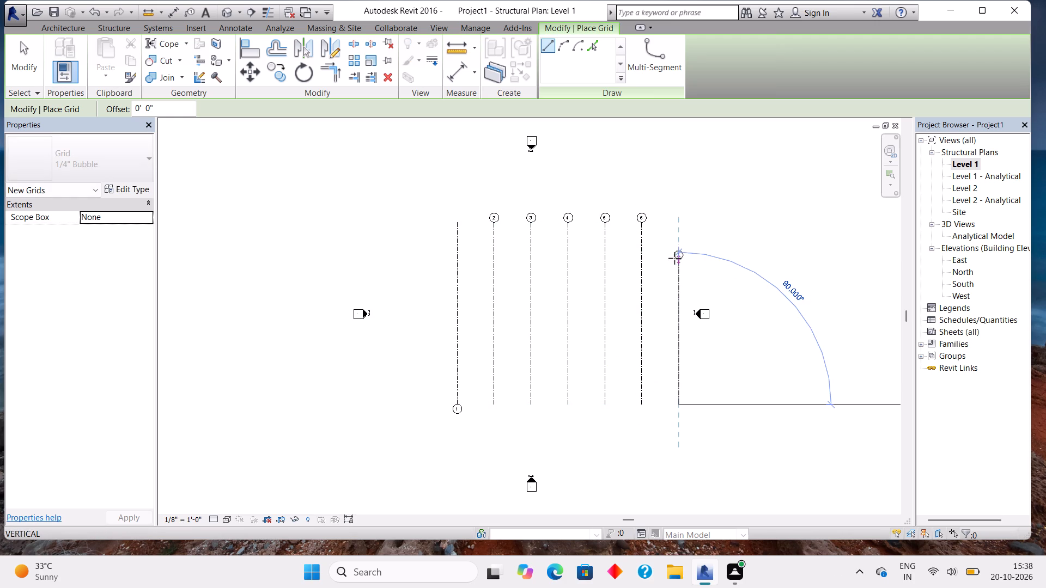
pyautogui.click(672, 220)
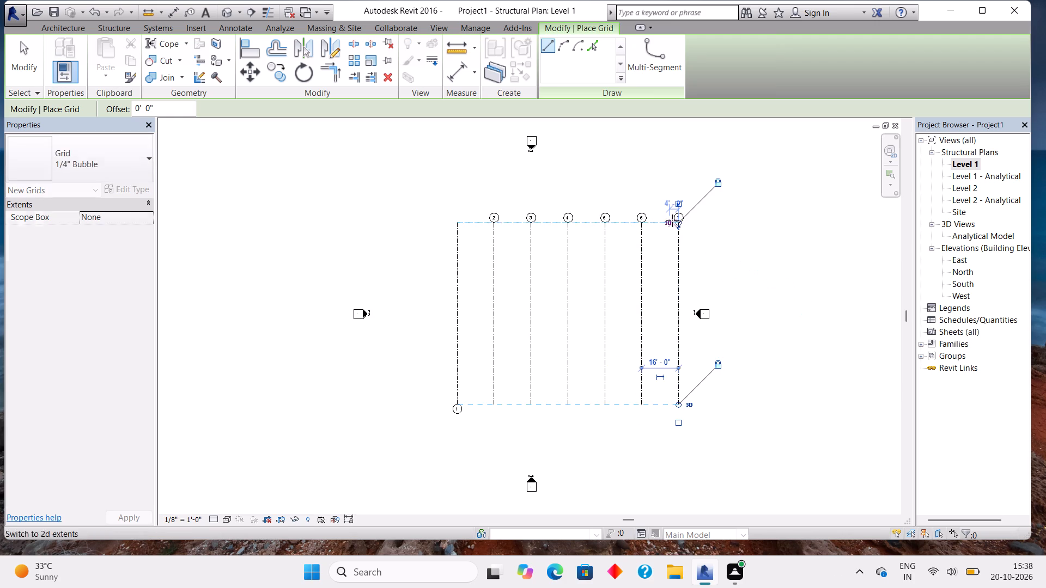
pyautogui.press('Escape')
pyautogui.press('Escape')
# Delete grid line 1, whose bubble sits at the opposite end from the others.
pyautogui.click(455, 341)
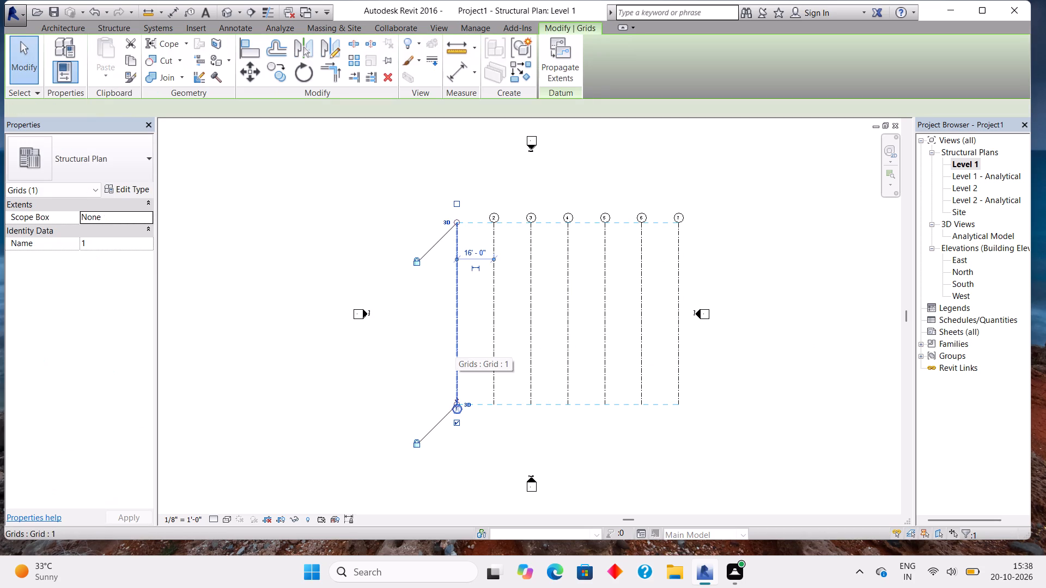
pyautogui.press('Delete')
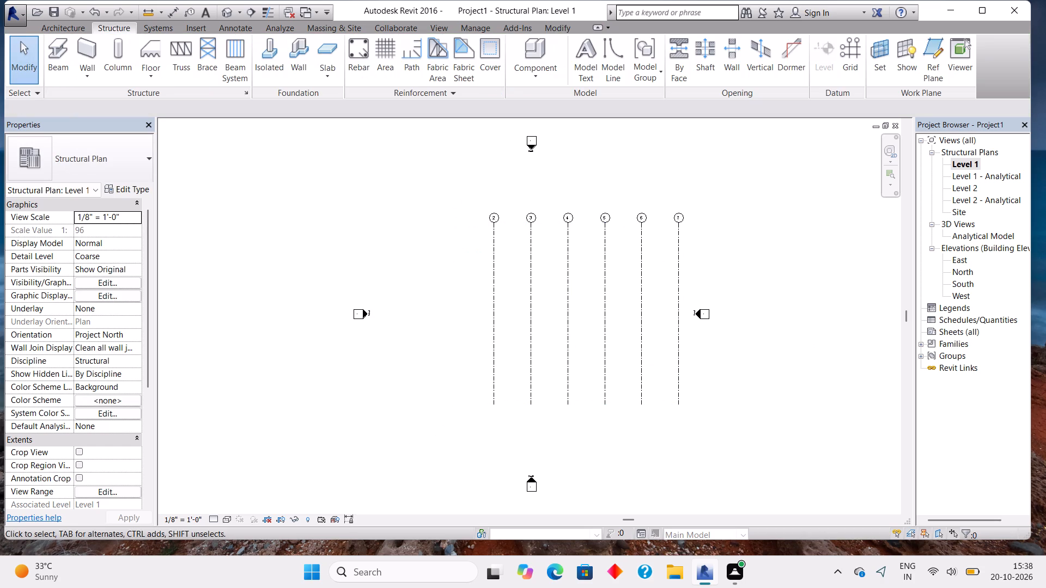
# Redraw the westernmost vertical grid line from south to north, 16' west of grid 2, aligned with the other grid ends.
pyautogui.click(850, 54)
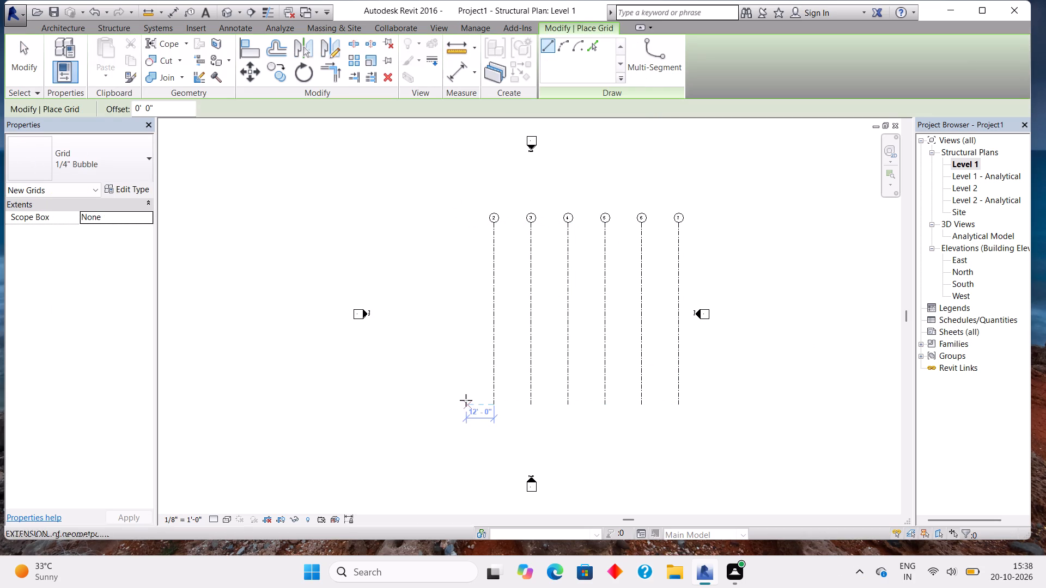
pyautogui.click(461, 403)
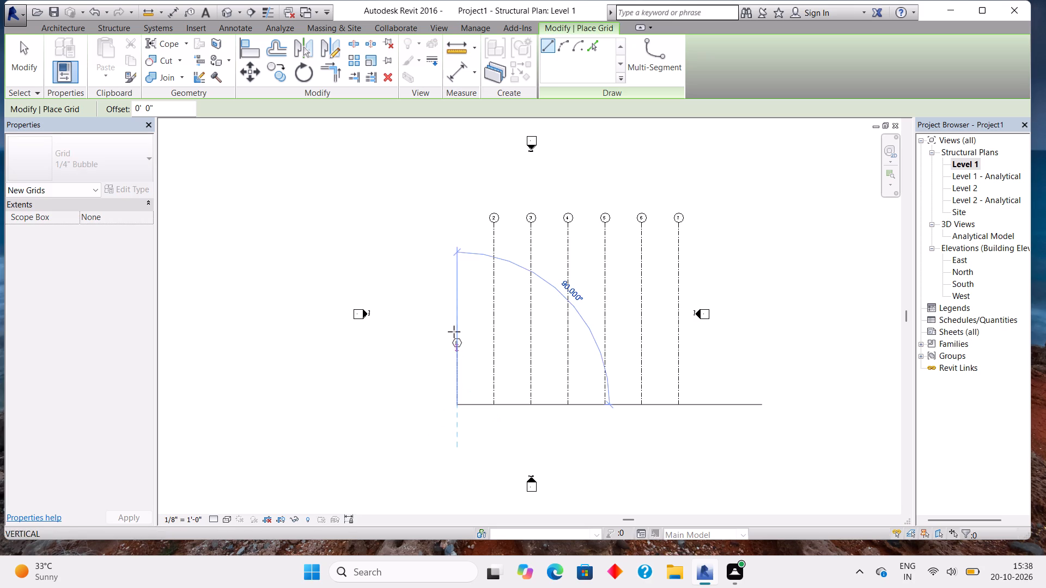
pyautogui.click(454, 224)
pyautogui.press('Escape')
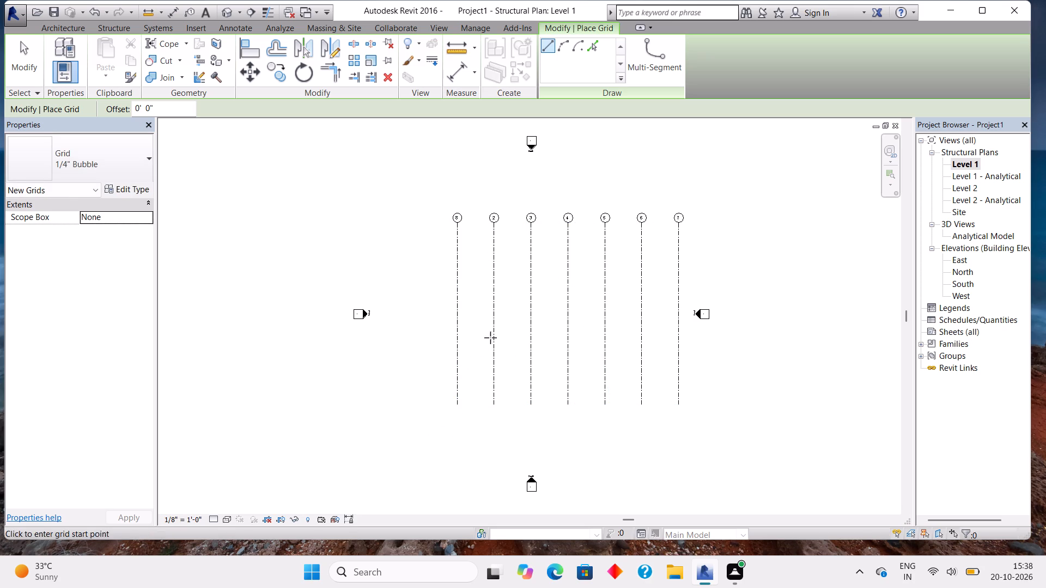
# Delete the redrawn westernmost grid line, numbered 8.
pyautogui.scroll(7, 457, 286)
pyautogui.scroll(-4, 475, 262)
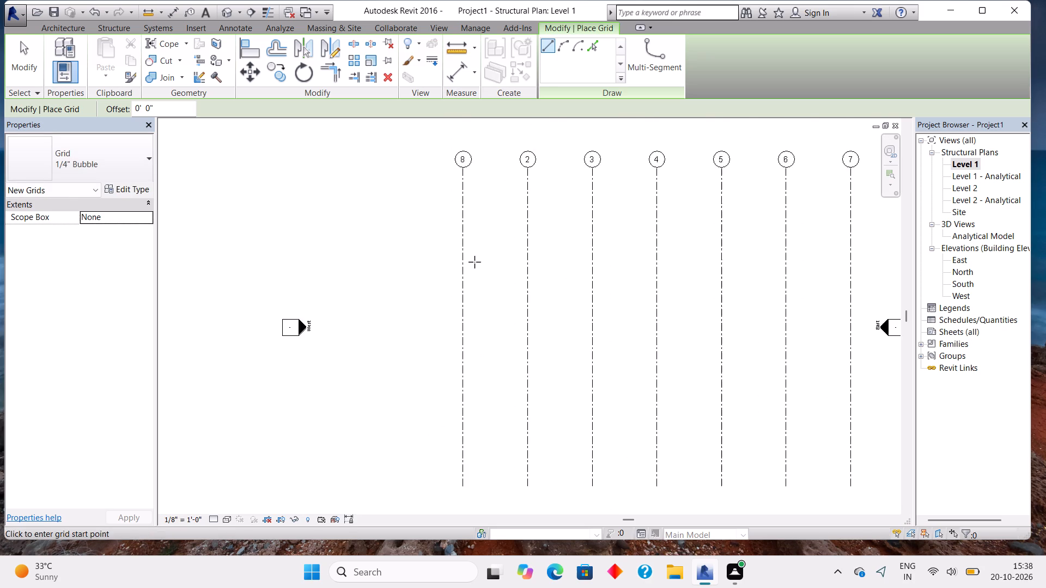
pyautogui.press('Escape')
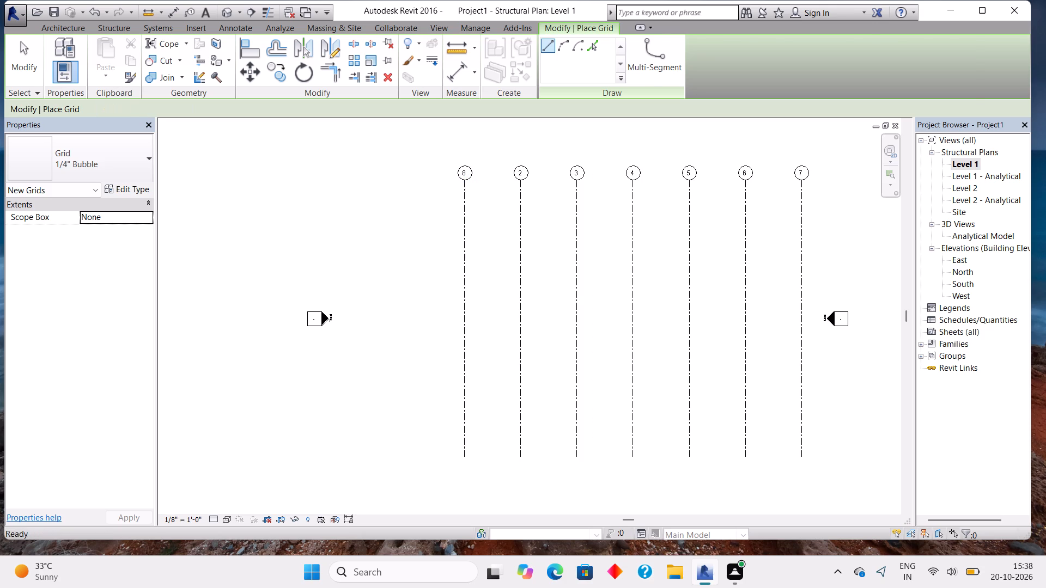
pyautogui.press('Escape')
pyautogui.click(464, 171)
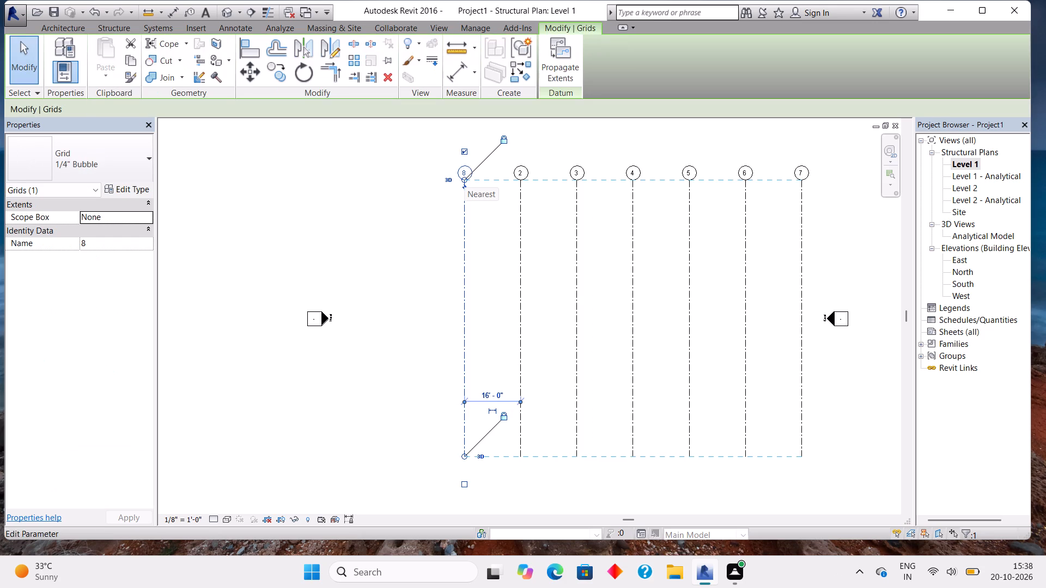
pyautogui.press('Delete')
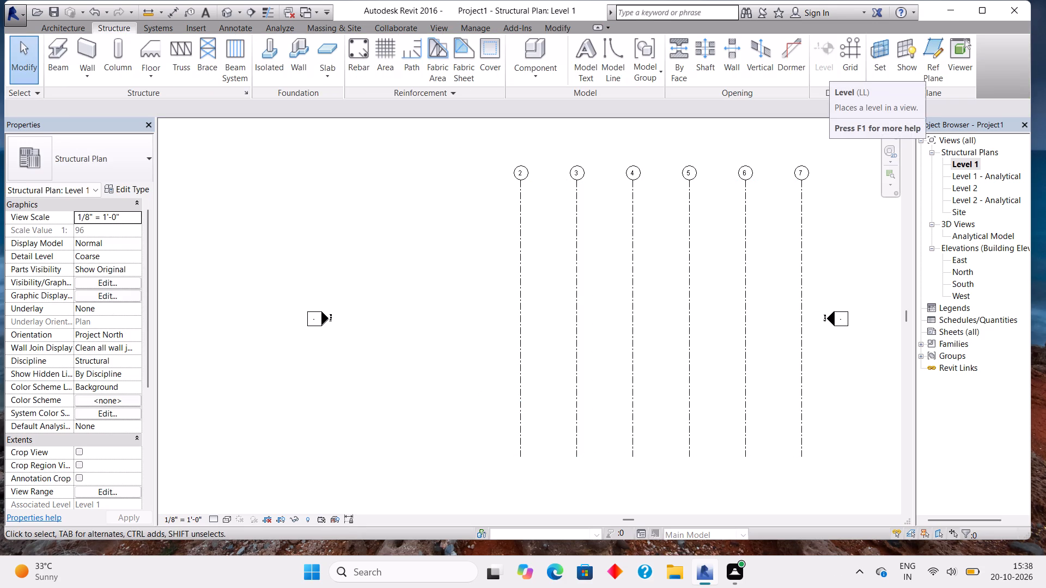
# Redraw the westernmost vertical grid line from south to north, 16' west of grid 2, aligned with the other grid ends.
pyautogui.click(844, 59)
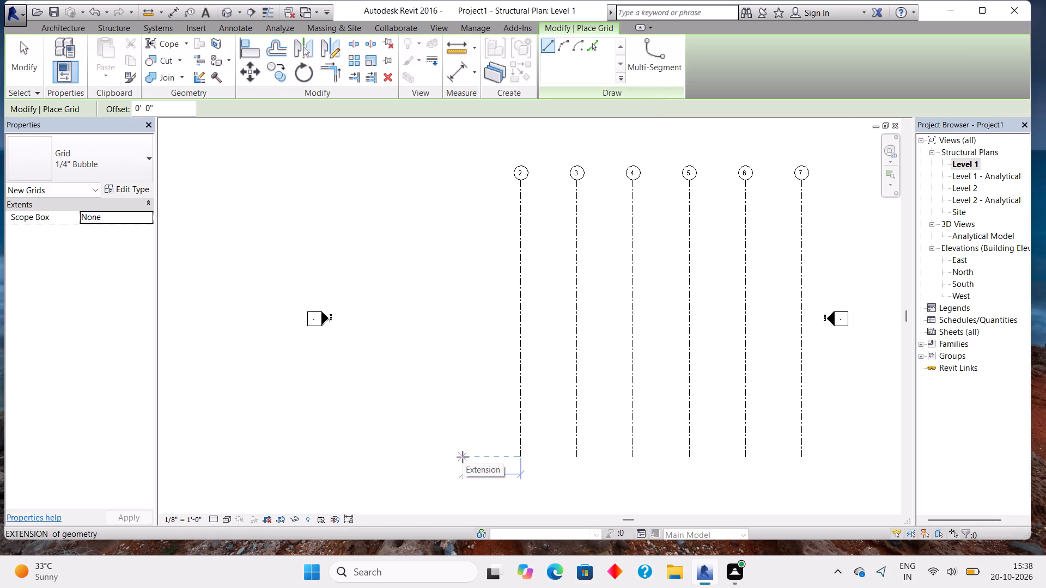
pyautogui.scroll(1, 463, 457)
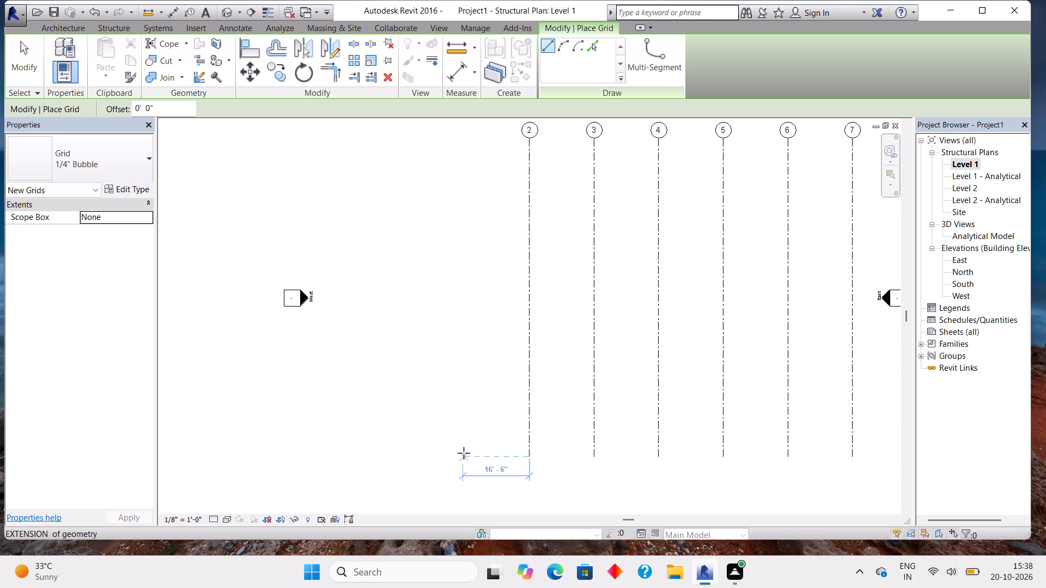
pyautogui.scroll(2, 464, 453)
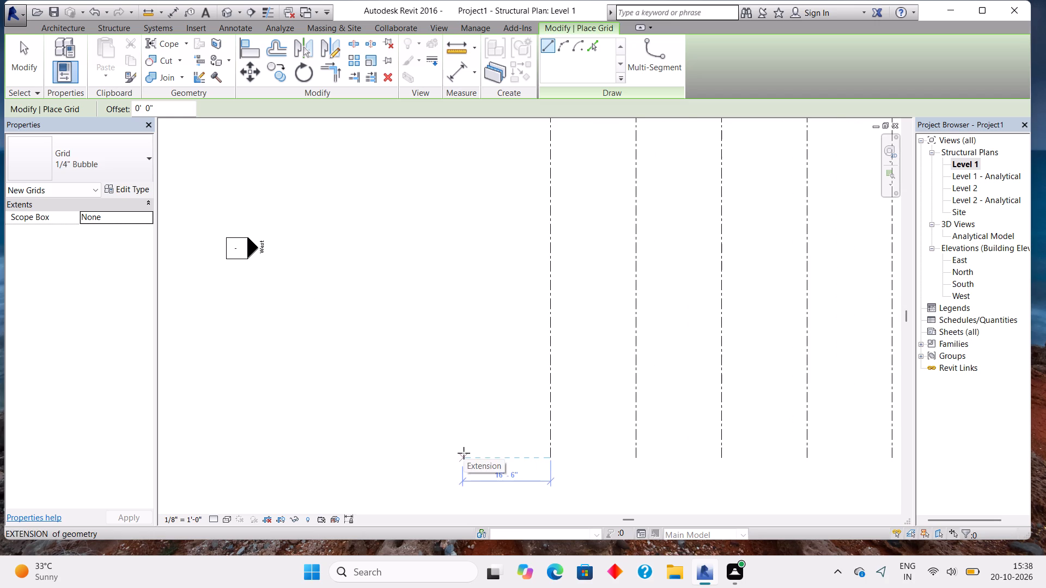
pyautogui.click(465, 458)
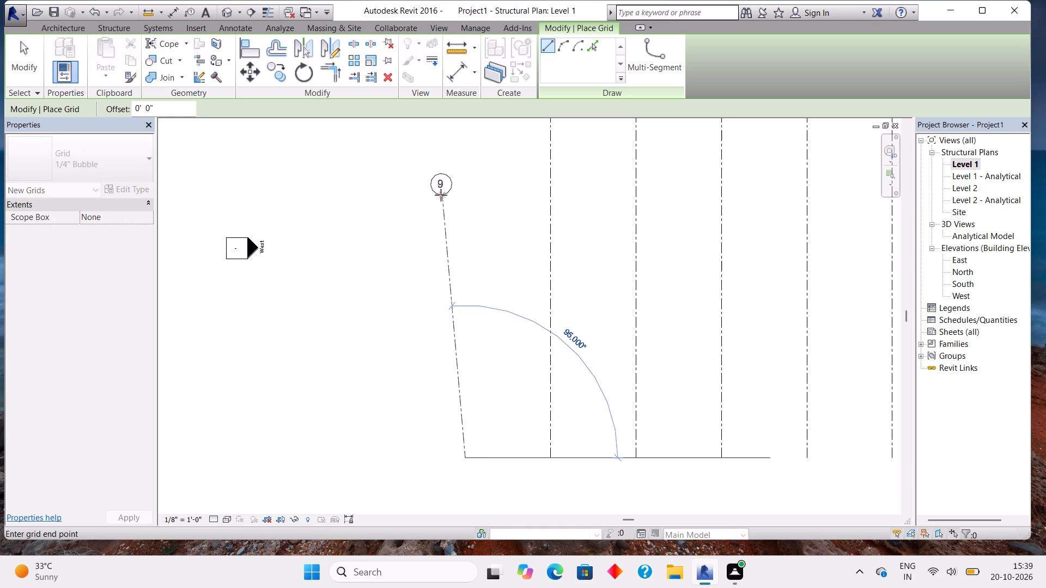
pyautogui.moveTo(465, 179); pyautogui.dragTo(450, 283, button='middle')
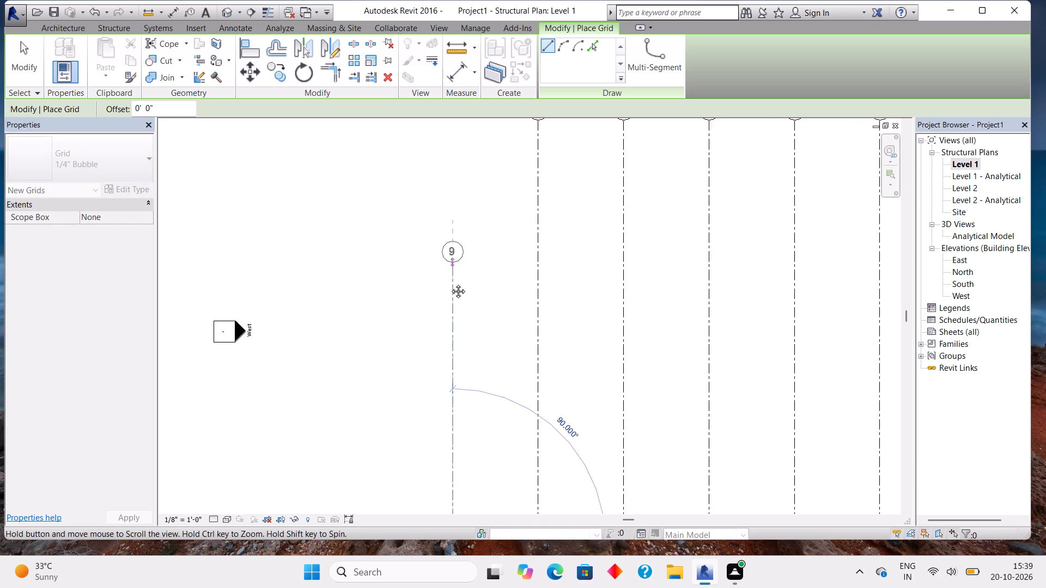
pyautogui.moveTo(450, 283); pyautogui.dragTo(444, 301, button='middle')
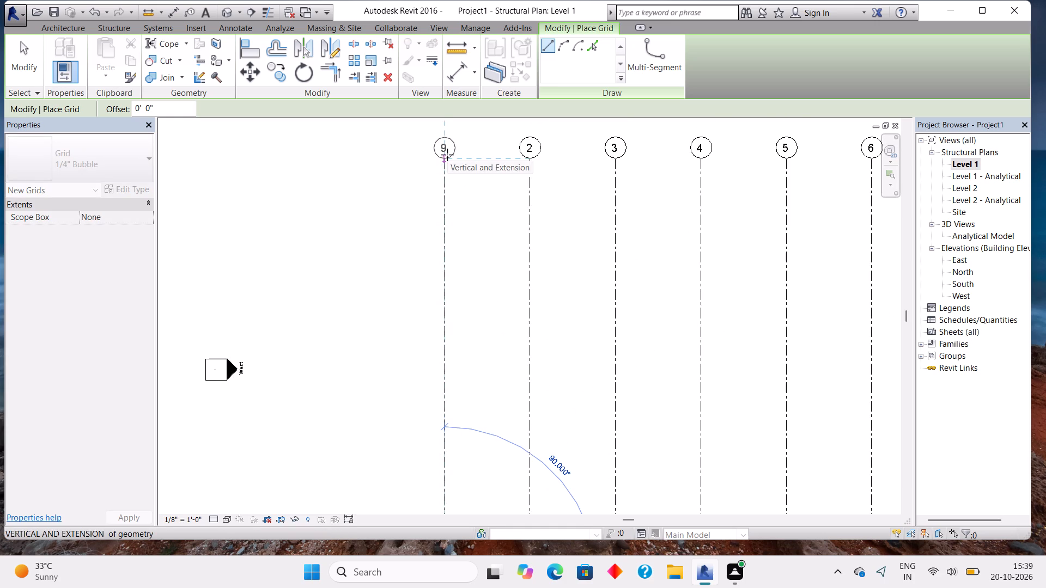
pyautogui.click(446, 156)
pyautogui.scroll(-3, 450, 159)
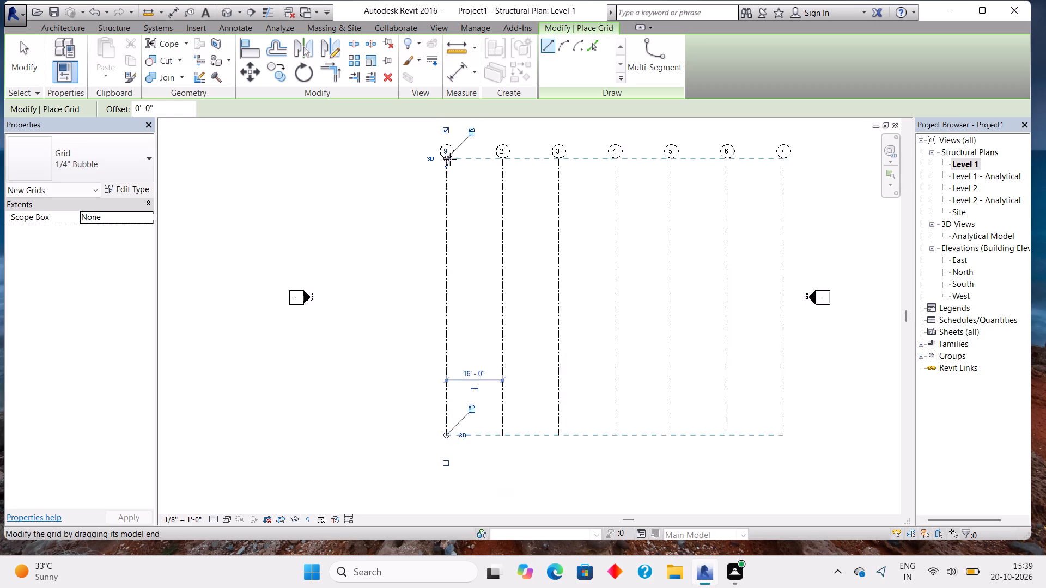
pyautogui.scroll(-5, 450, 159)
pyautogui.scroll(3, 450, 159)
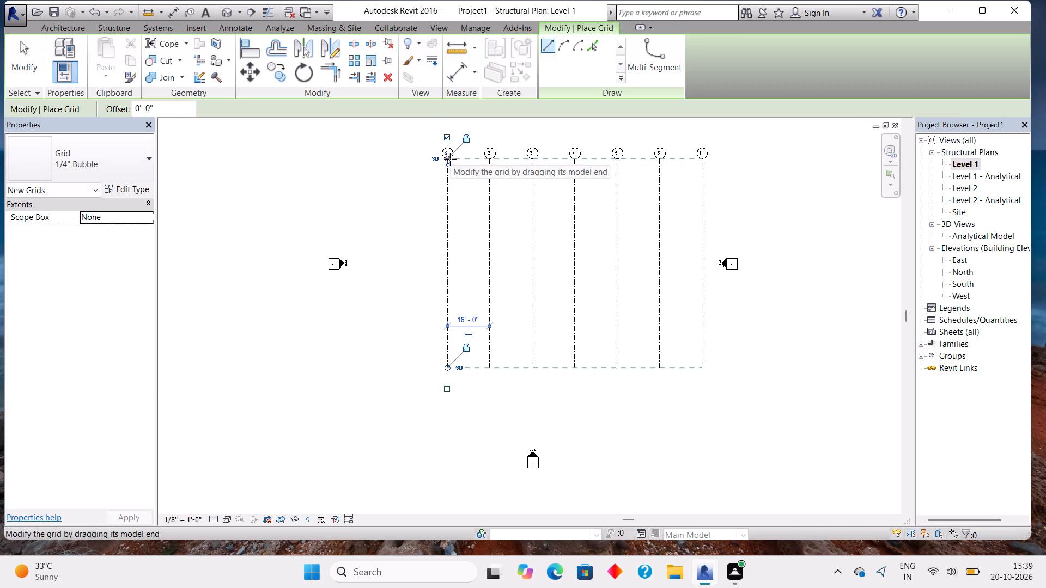
# Undo the grid line edits and placements until no grid lines remain on the Level 1 plan.
pyautogui.hotkey('ctrl', 'z')
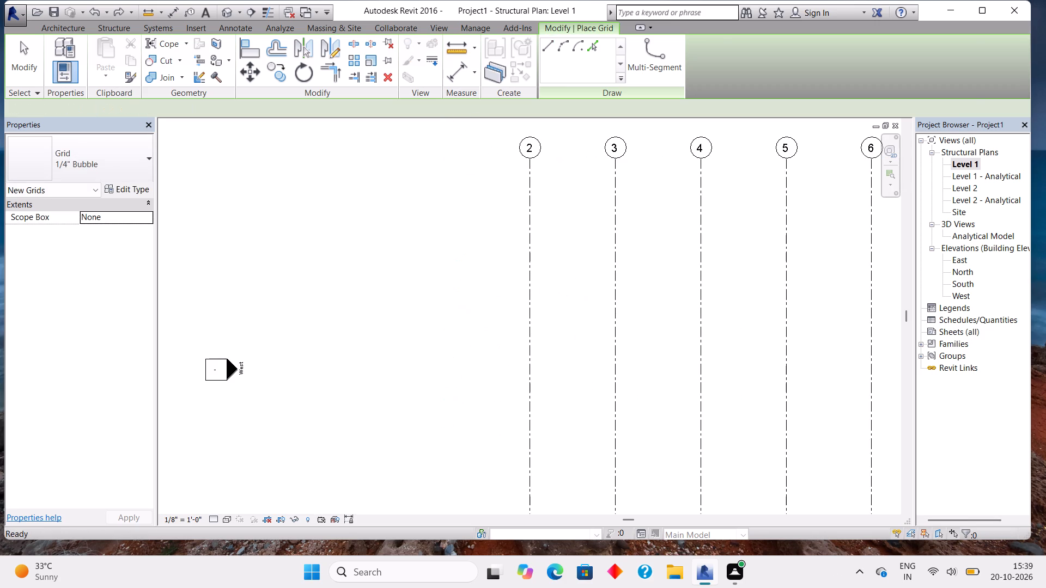
pyautogui.hotkey('ctrl', 'z')
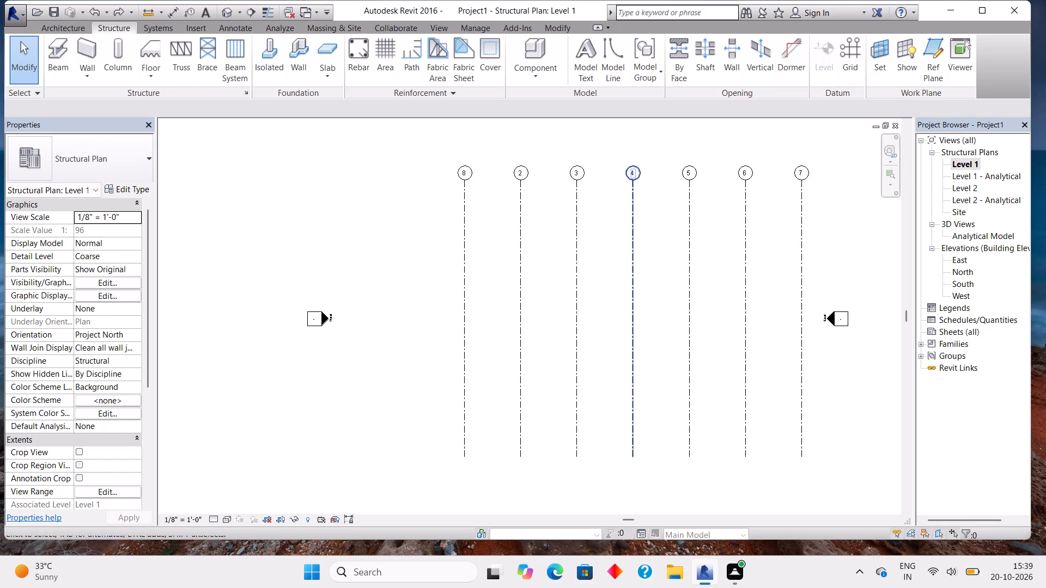
pyautogui.scroll(-2, 612, 389)
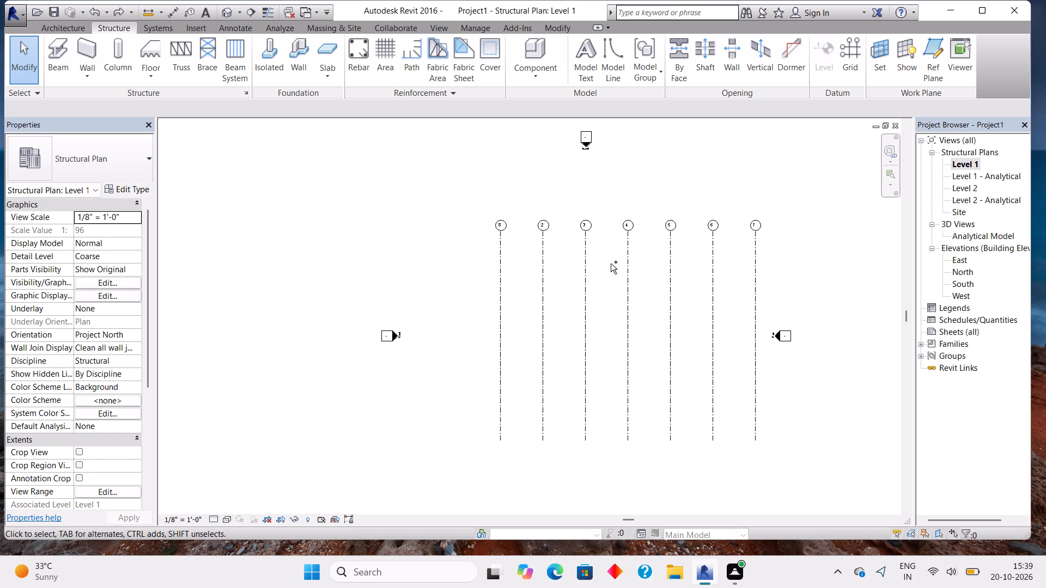
pyautogui.hotkey('ctrl', 'z')
pyautogui.hotkey('ctrl', 'z')
pyautogui.hotkey('ctrl', 'z')
pyautogui.hotkey('ctrl', 'z')
pyautogui.hotkey('ctrl', 'z')
pyautogui.hotkey('ctrl', 'z')
pyautogui.hotkey('ctrl', 'z')
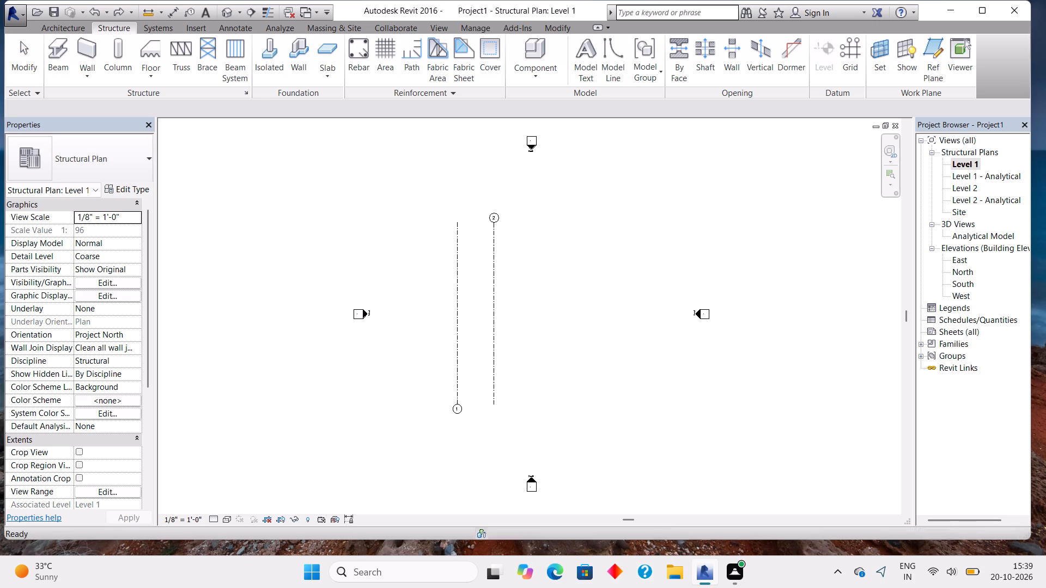
pyautogui.hotkey('ctrl', 'z')
pyautogui.hotkey('ctrl', 'z')
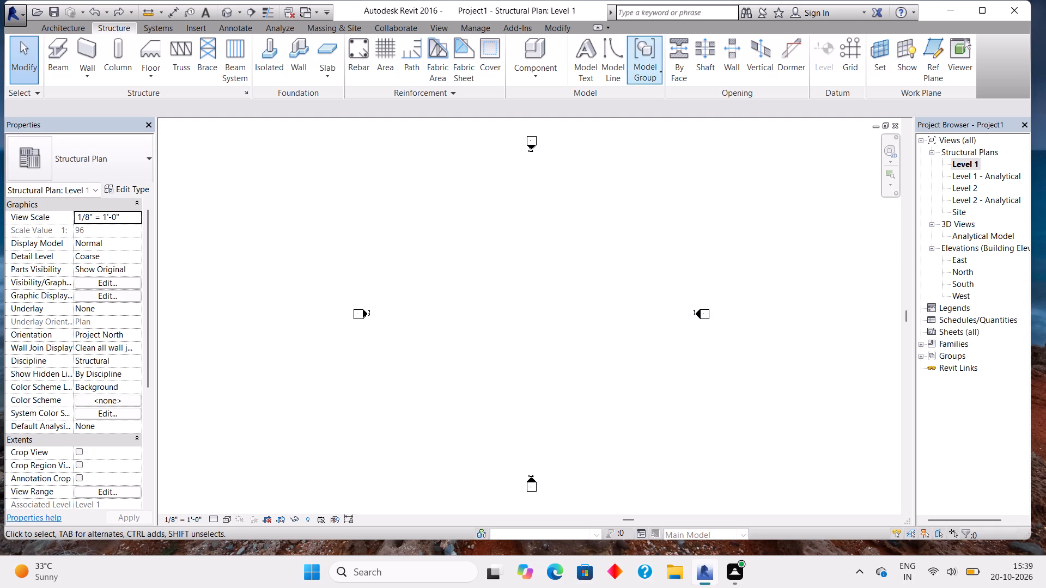
# Draw vertical grid lines 1 to 4 from south to north at 16' spacing, starting near the west elevation marker and aligning their ends.
pyautogui.click(846, 49)
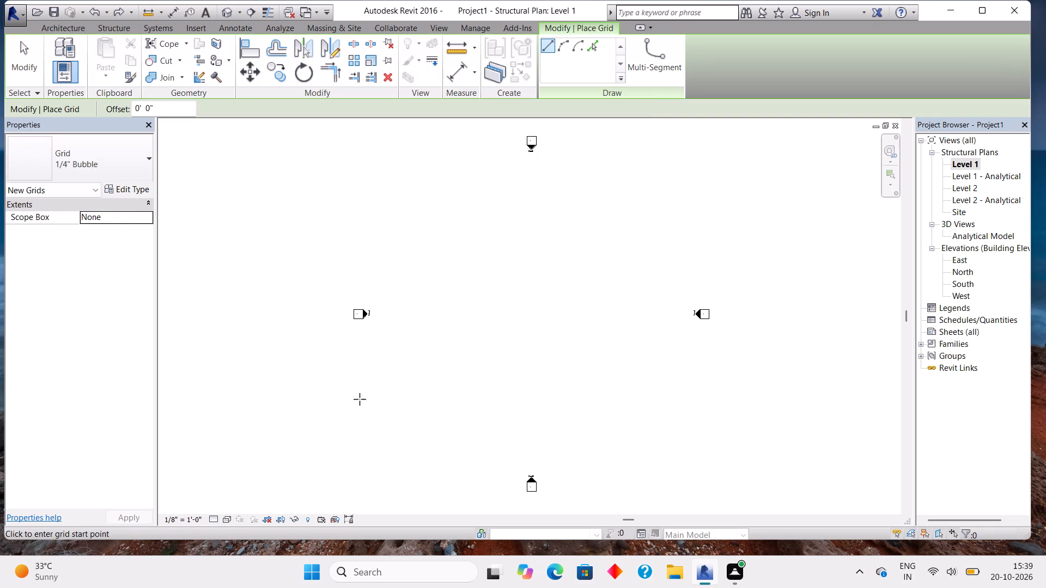
pyautogui.click(401, 440)
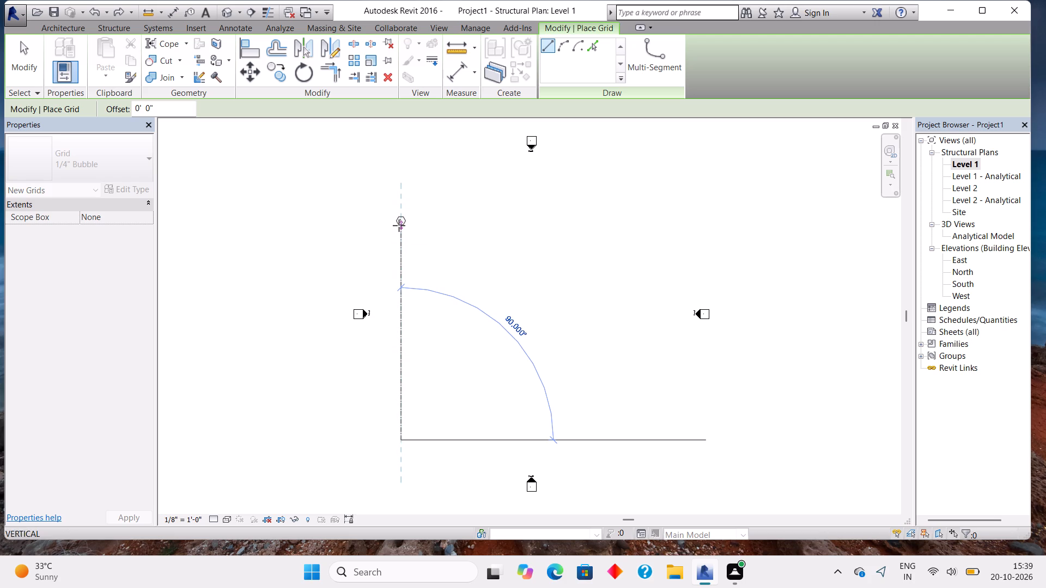
pyautogui.click(399, 225)
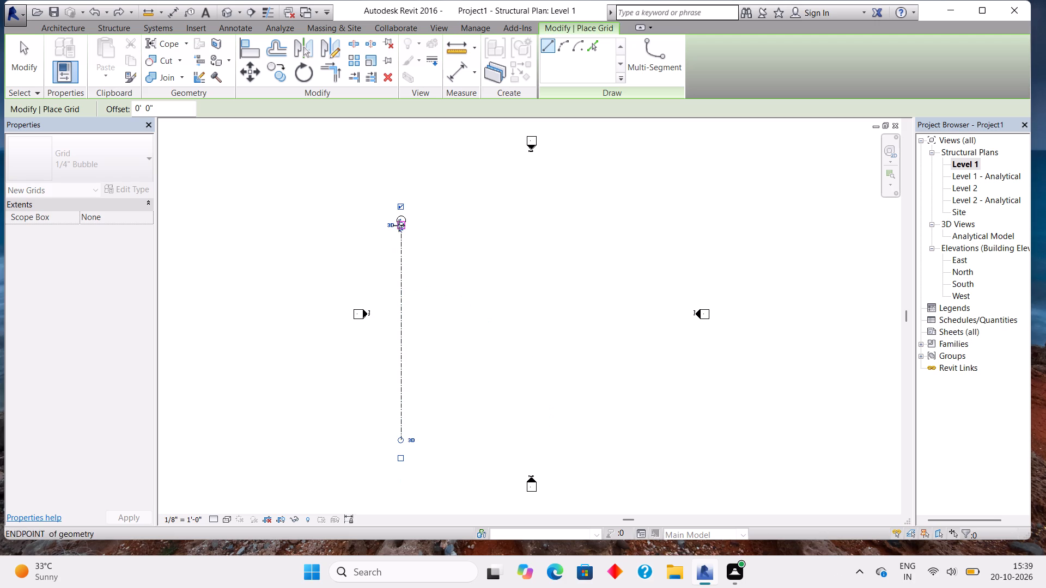
pyautogui.click(439, 440)
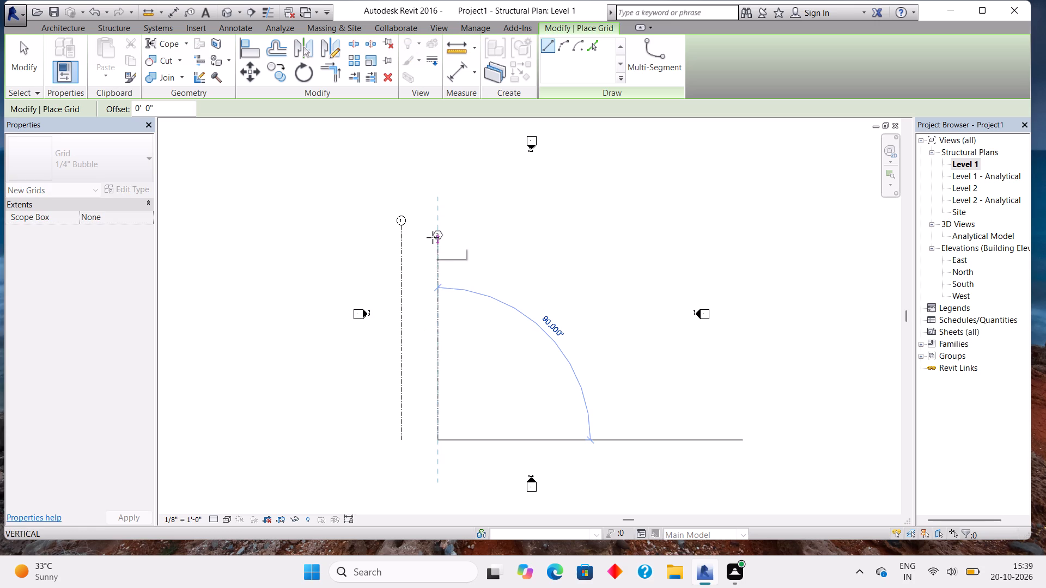
pyautogui.click(432, 229)
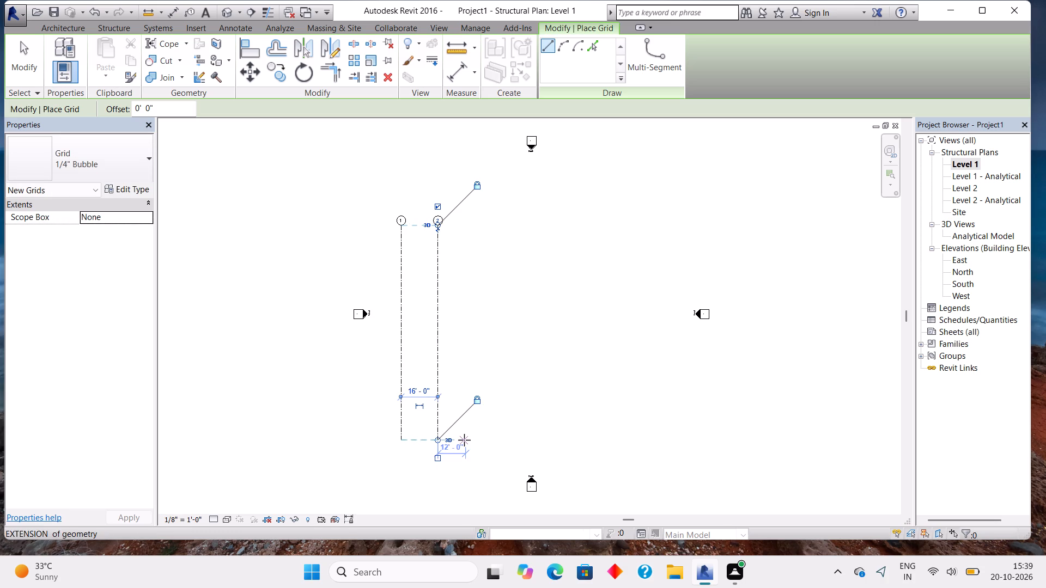
pyautogui.click(473, 438)
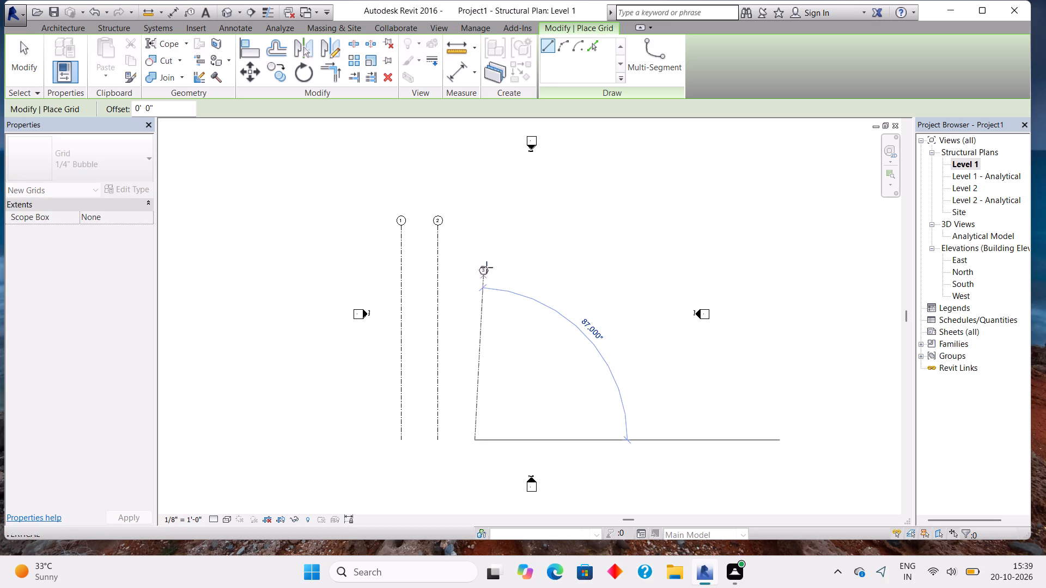
pyautogui.click(476, 229)
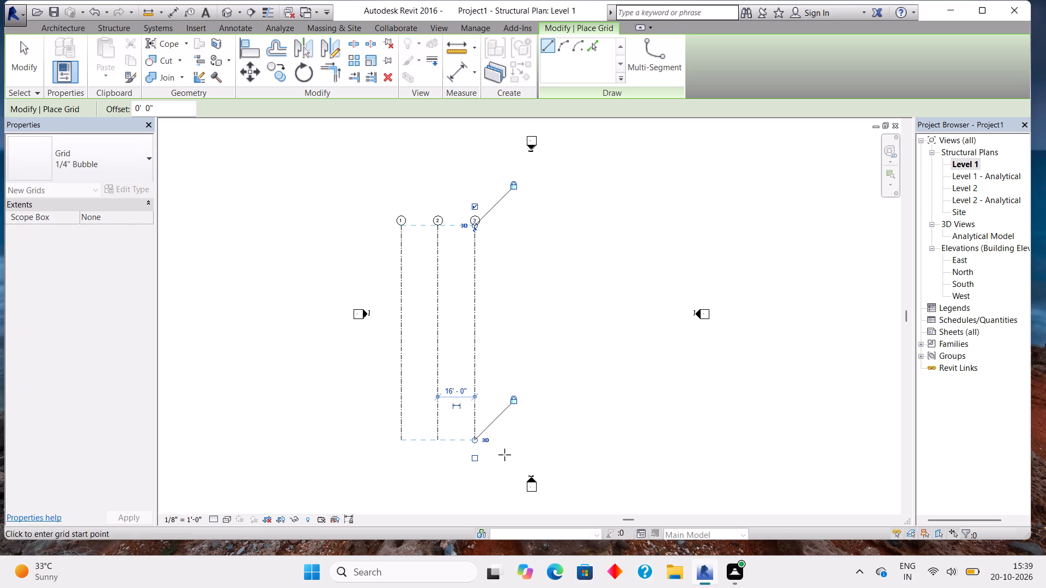
pyautogui.click(508, 440)
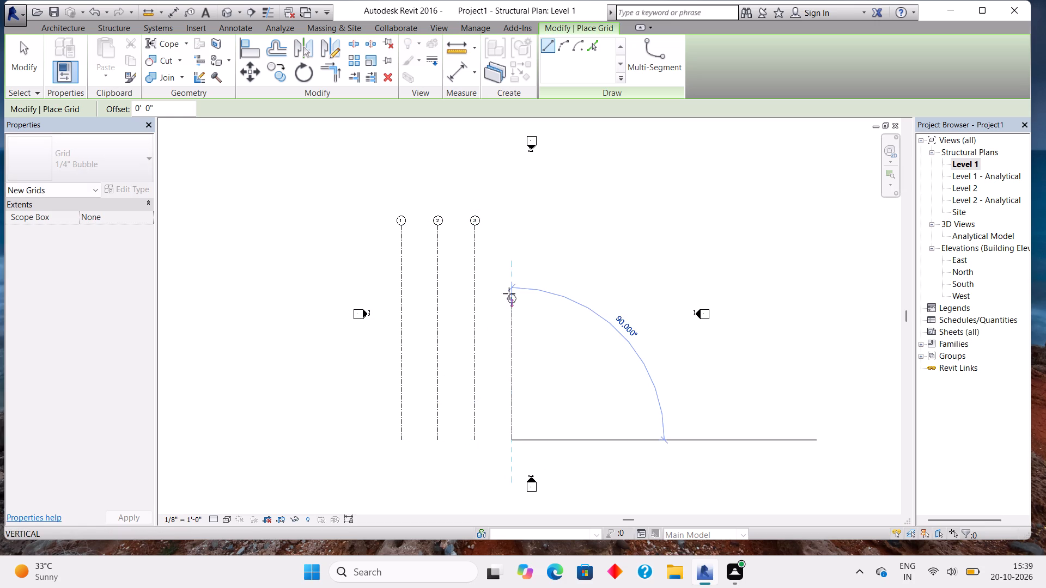
pyautogui.click(514, 229)
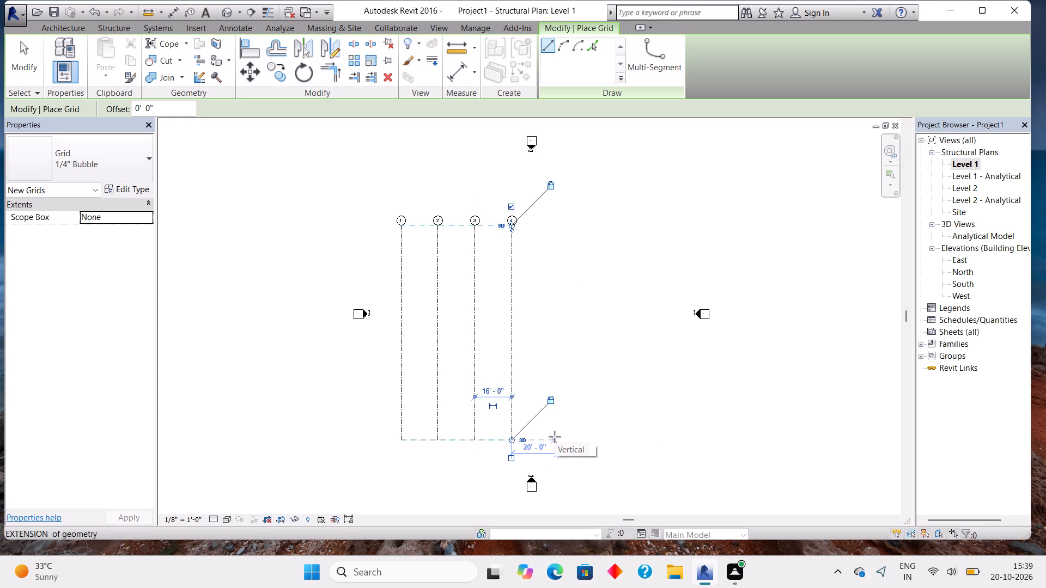
# Add vertical grid lines 5, 6 and 7 at 16' spacing east of grid 4, drawn south to north with aligned ends.
pyautogui.click(545, 437)
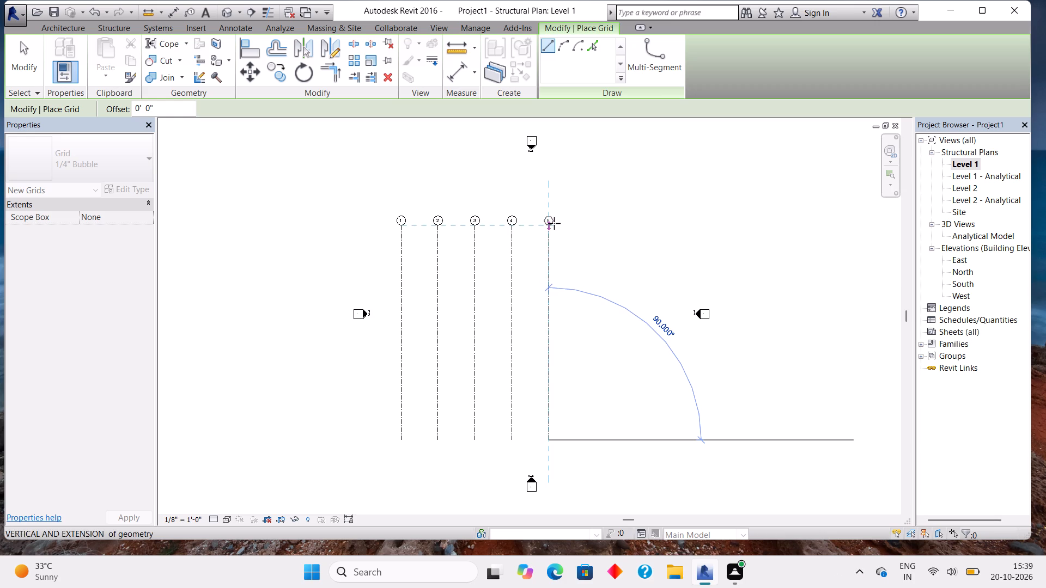
pyautogui.click(554, 223)
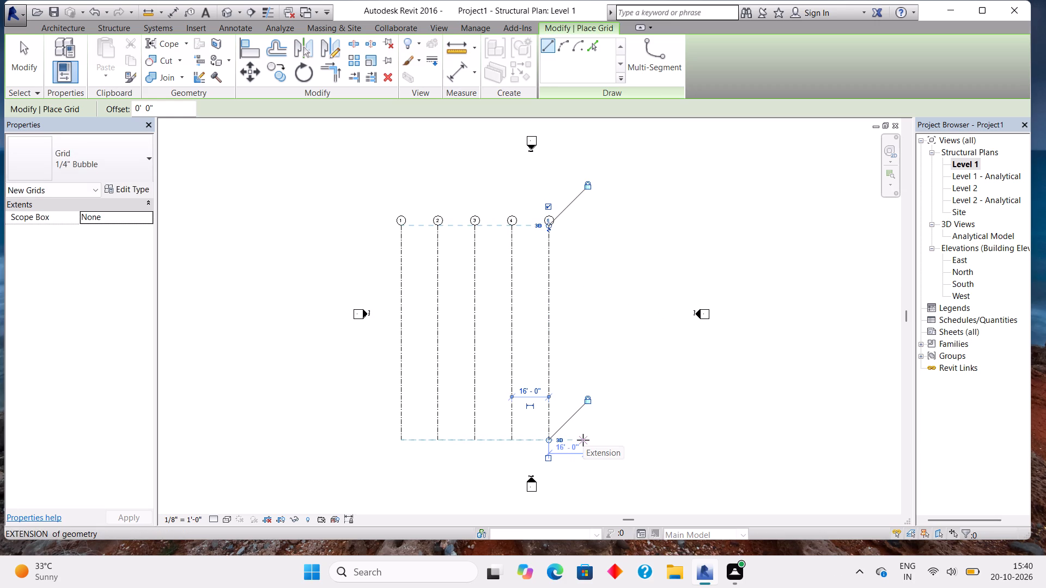
pyautogui.click(583, 440)
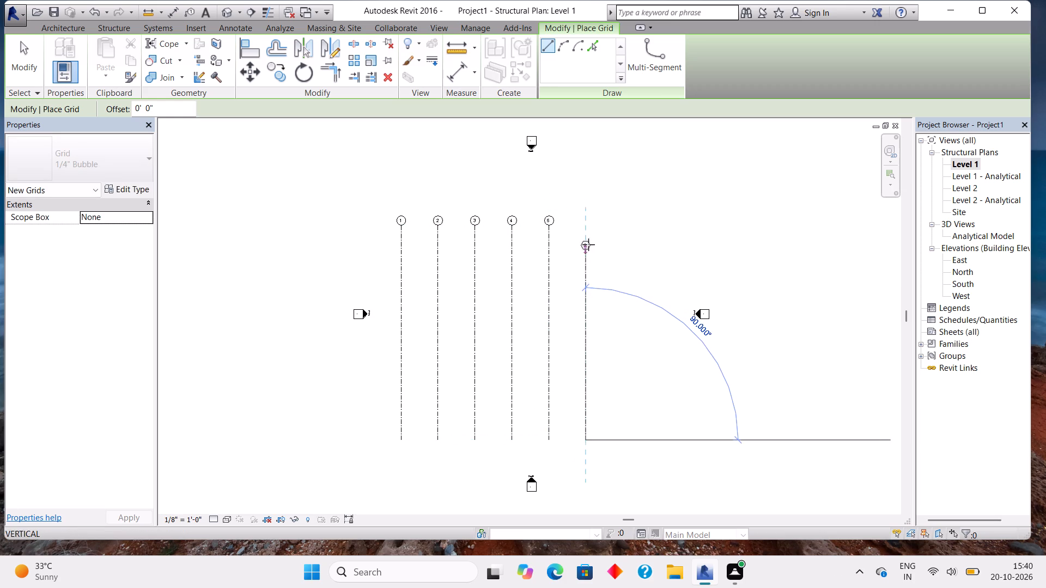
pyautogui.click(585, 226)
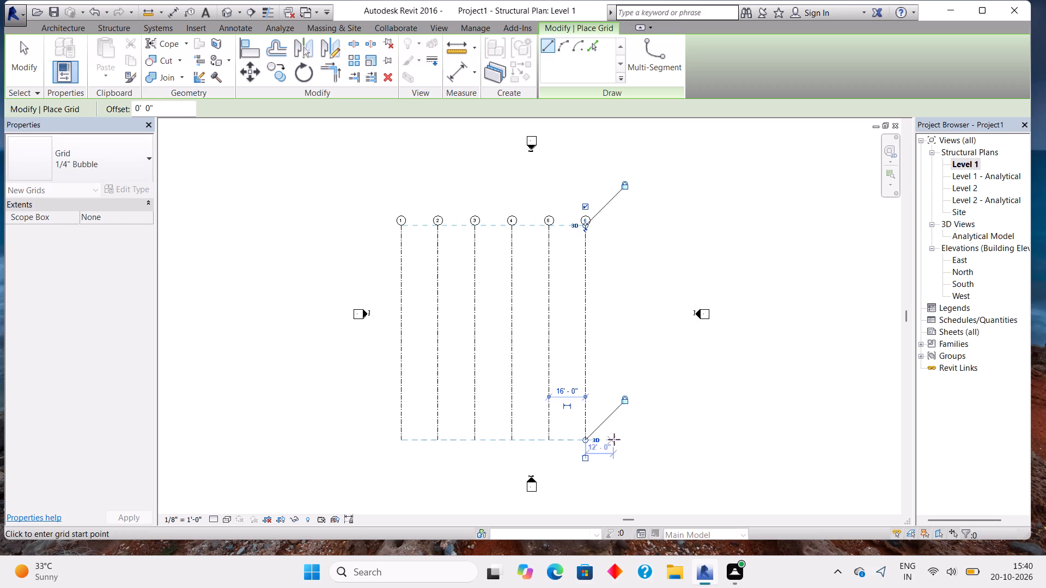
pyautogui.click(619, 441)
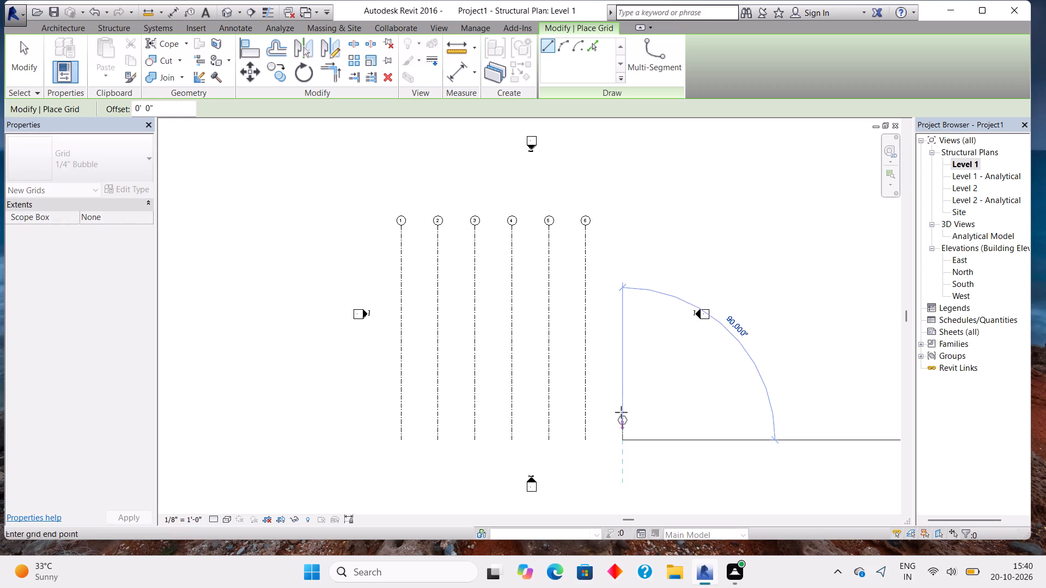
pyautogui.click(624, 223)
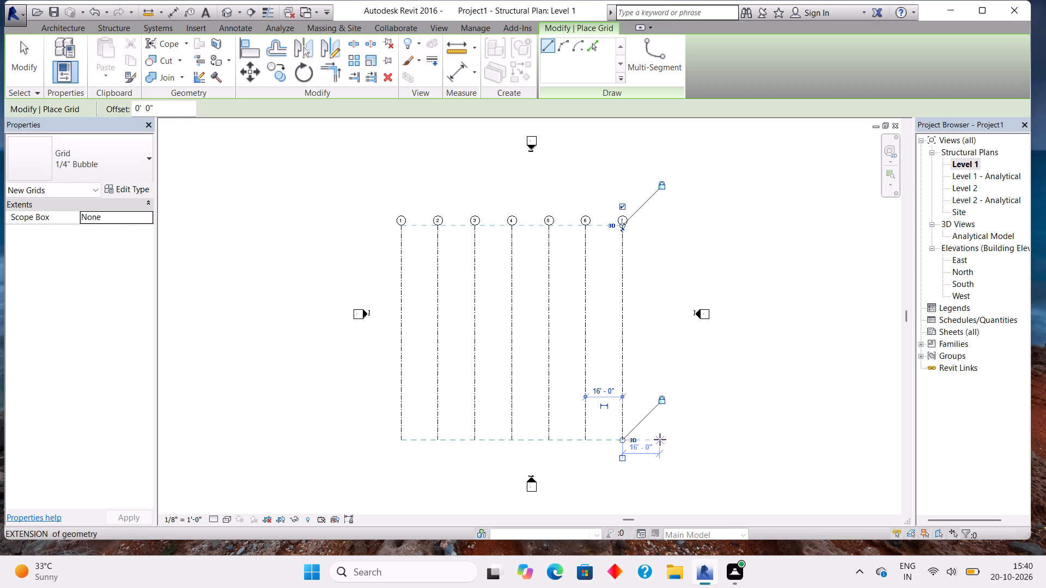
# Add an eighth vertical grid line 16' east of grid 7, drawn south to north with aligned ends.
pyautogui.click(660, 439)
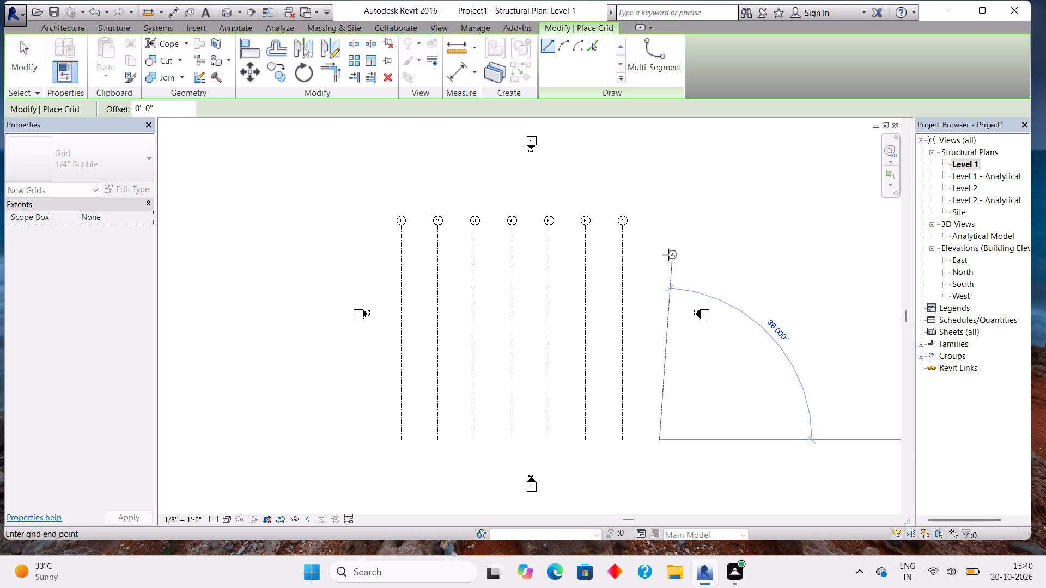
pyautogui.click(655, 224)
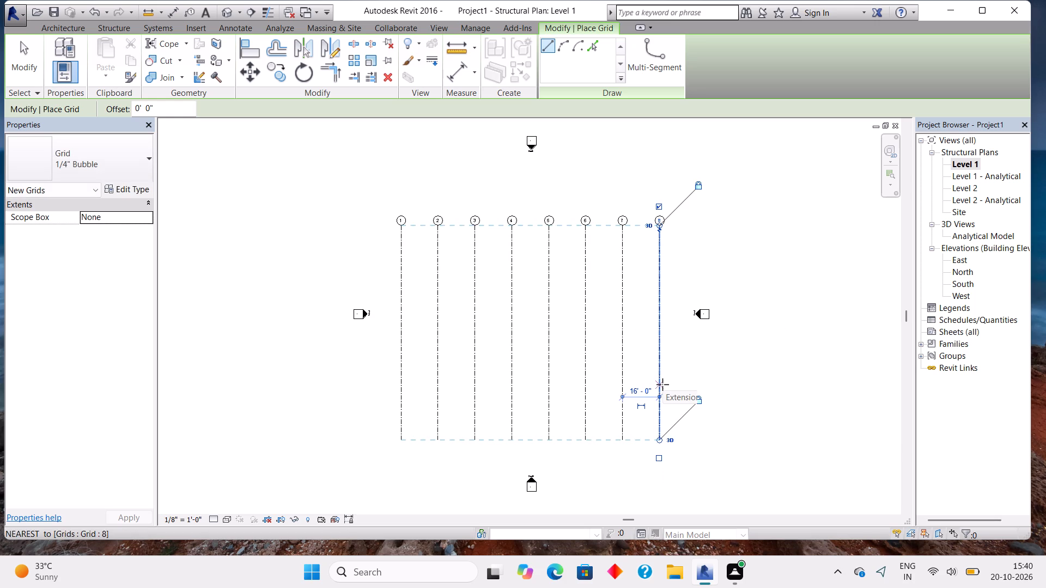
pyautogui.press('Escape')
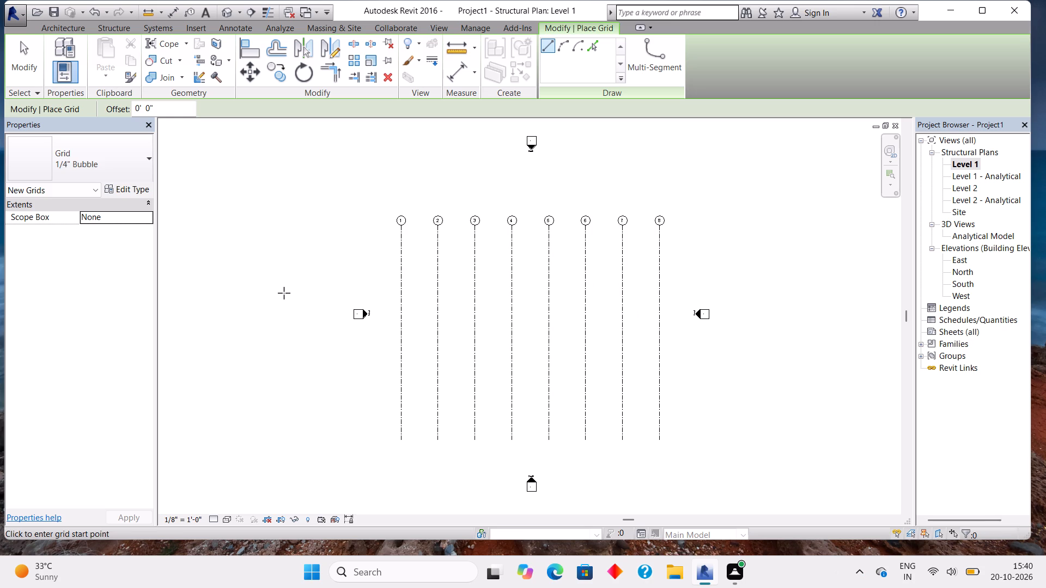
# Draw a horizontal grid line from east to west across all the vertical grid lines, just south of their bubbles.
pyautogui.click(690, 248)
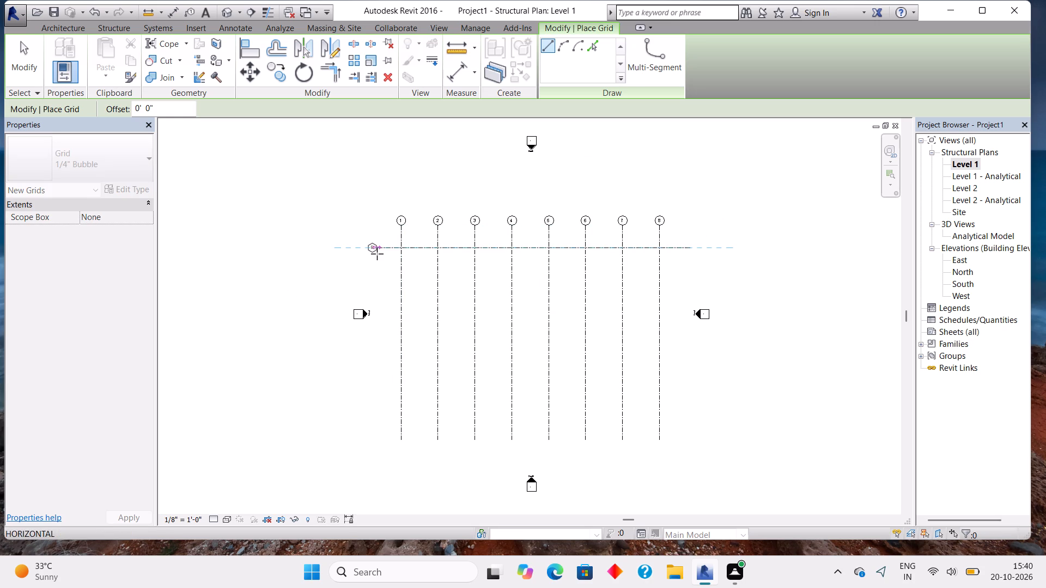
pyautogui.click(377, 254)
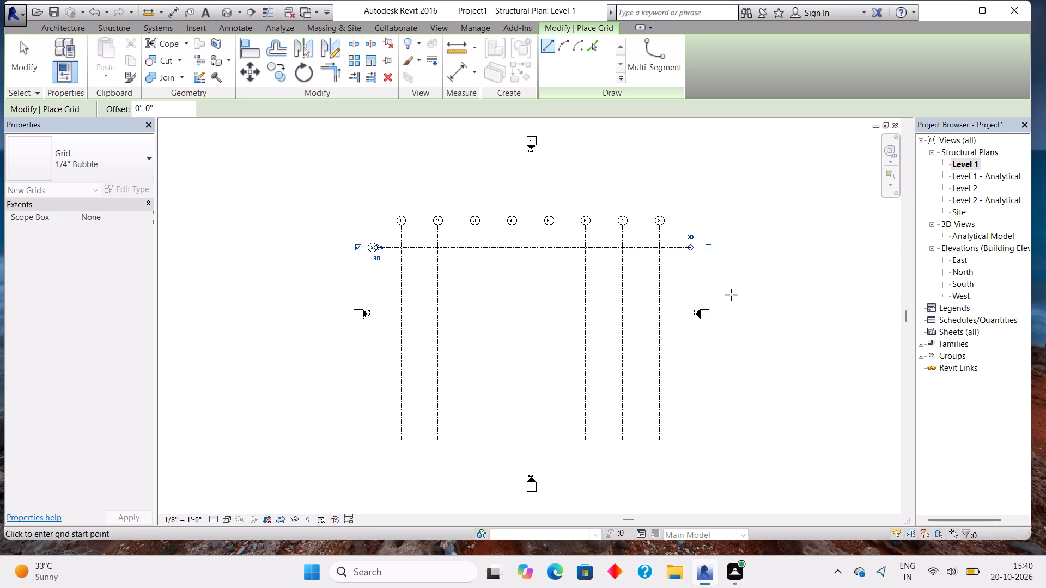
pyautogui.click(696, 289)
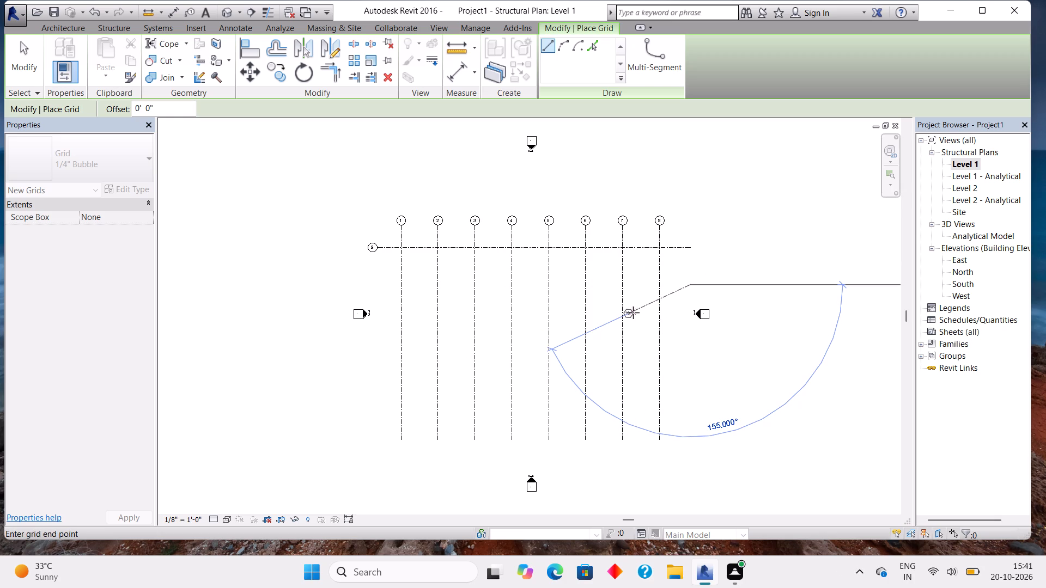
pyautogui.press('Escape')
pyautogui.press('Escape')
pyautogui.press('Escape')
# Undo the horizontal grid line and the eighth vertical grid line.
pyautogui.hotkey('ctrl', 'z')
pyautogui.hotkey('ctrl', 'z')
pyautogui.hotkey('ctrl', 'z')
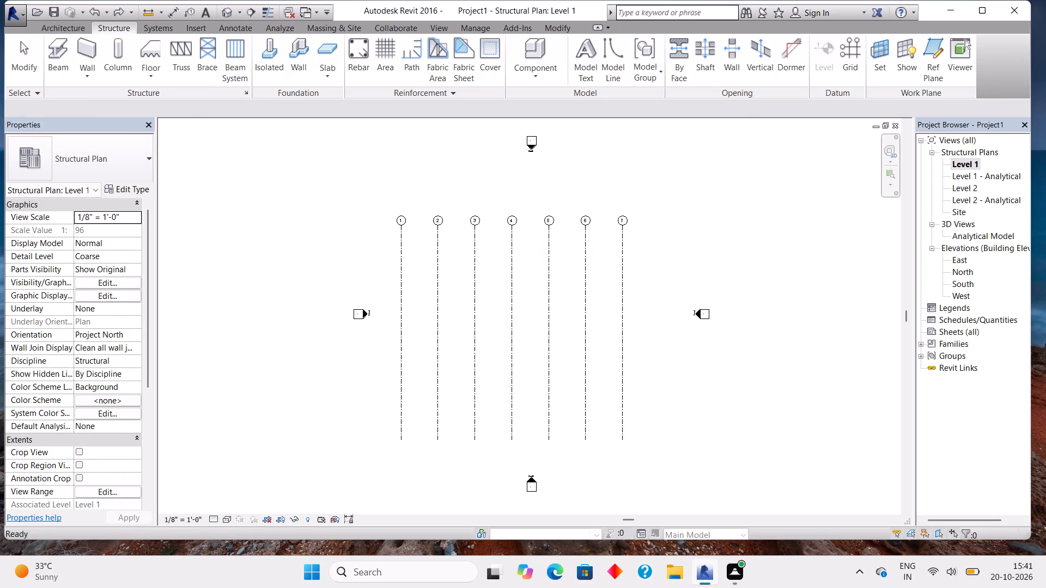
# Undo the vertical grid lines 2 through 7, keeping only grid 1.
pyautogui.hotkey('ctrl', 'z')
pyautogui.hotkey('ctrl', 'z')
pyautogui.hotkey('ctrl', 'z')
pyautogui.hotkey('ctrl', 'z')
pyautogui.hotkey('ctrl', 'z')
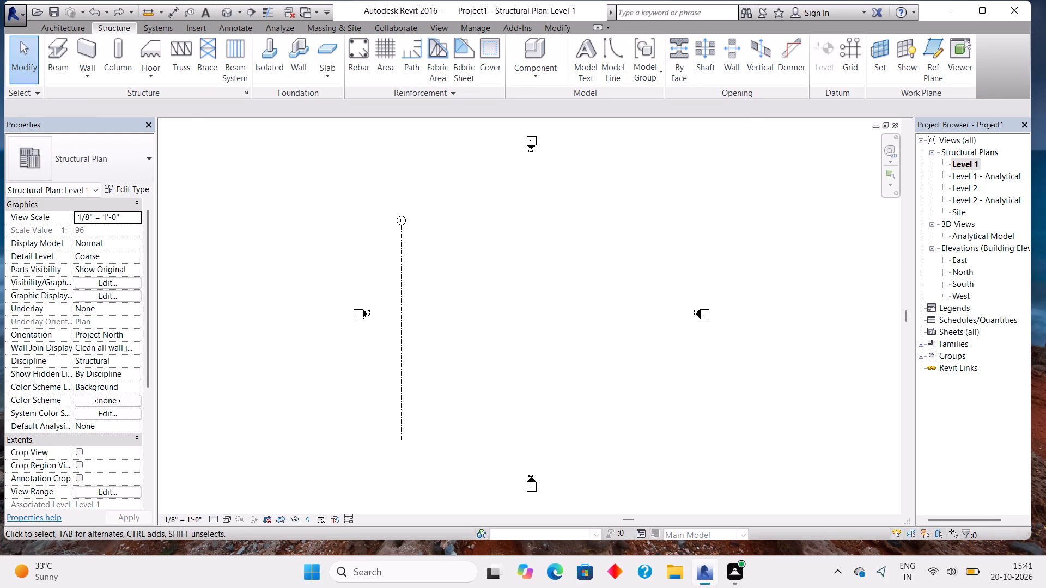
# Add vertical grid line 2 at 15' east of grid 1, drawn south to north with both ends aligned.
pyautogui.click(861, 54)
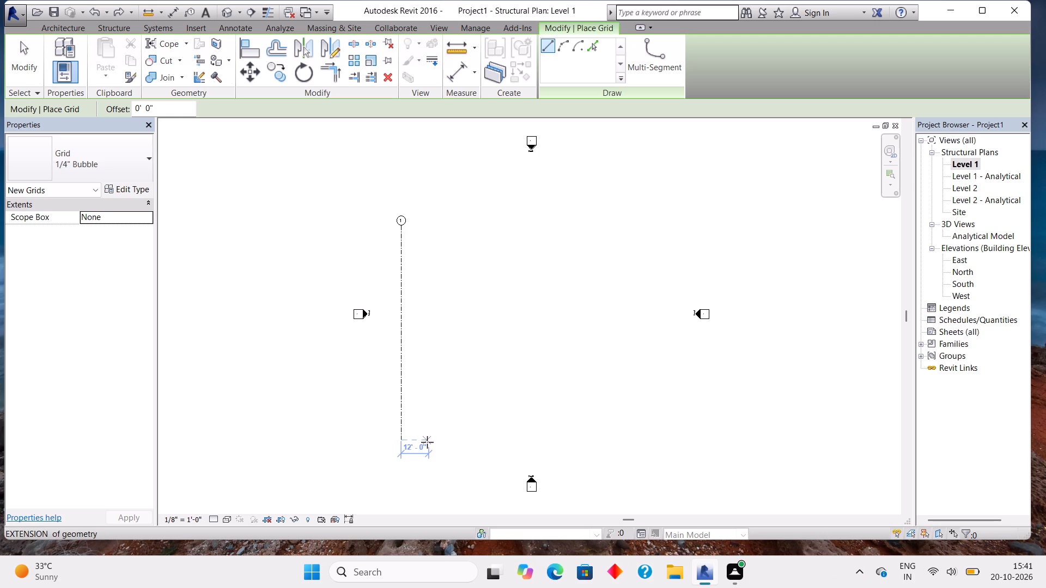
pyautogui.scroll(5, 433, 443)
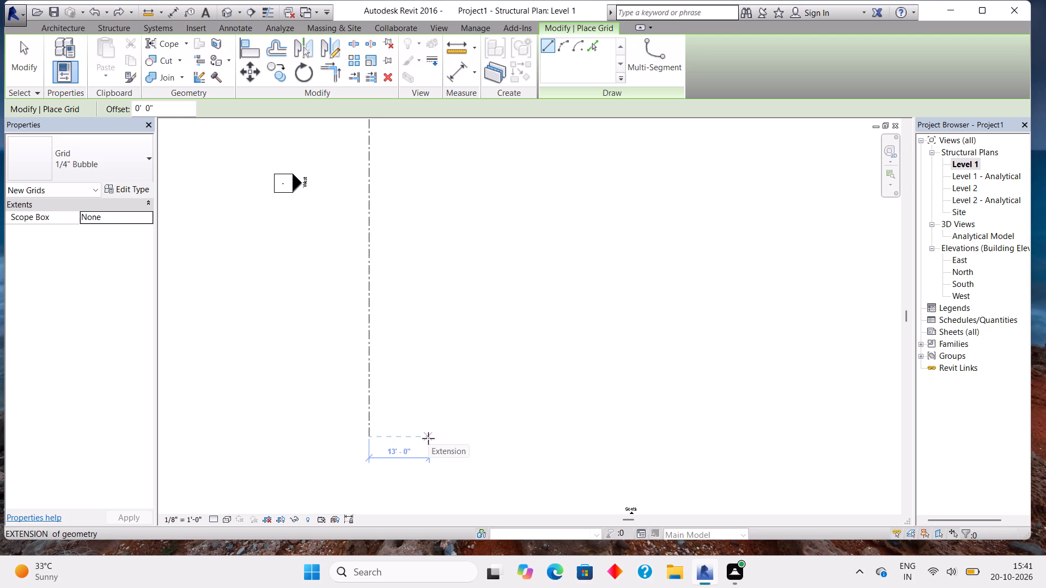
pyautogui.write('15')
pyautogui.press('Return')
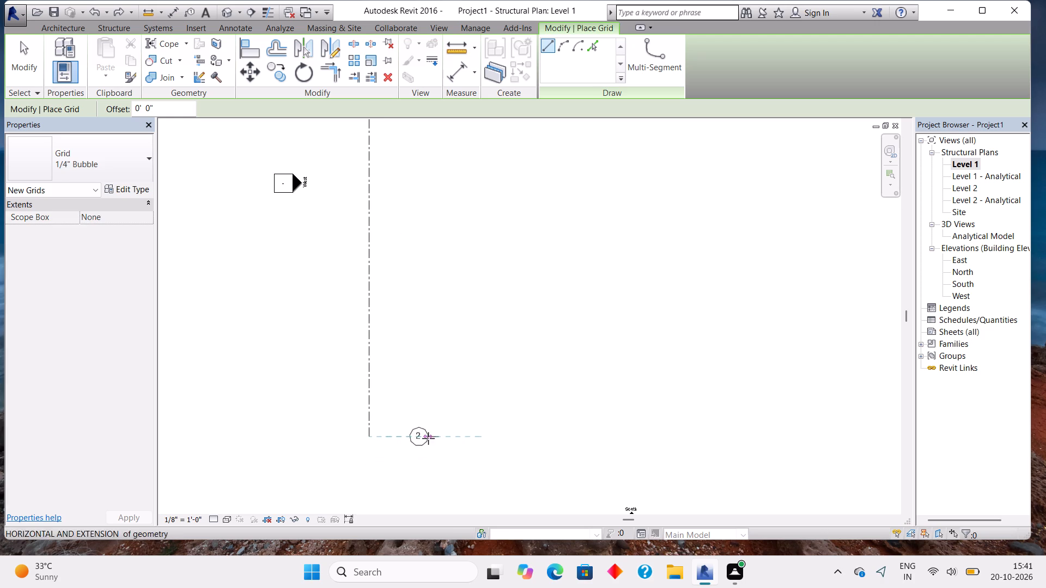
pyautogui.moveTo(447, 142); pyautogui.dragTo(449, 313, button='middle')
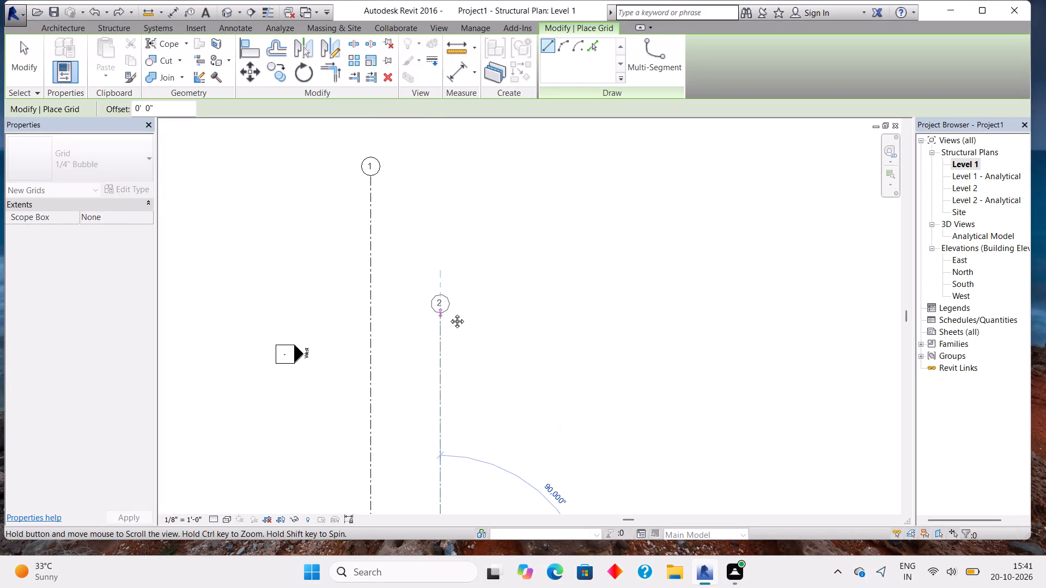
pyautogui.moveTo(449, 313); pyautogui.dragTo(448, 313, button='middle')
pyautogui.click(434, 173)
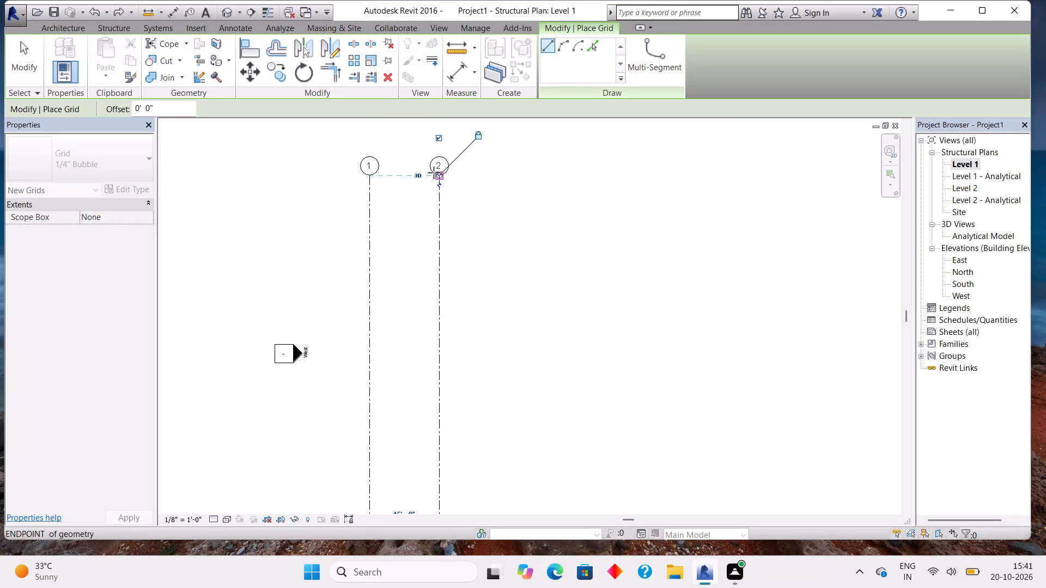
# Add vertical grid line 3 at 15' east of grid 2, drawn south to north with aligned ends.
pyautogui.moveTo(506, 438); pyautogui.dragTo(431, 262, button='middle')
pyautogui.moveTo(431, 261); pyautogui.dragTo(427, 250, button='middle')
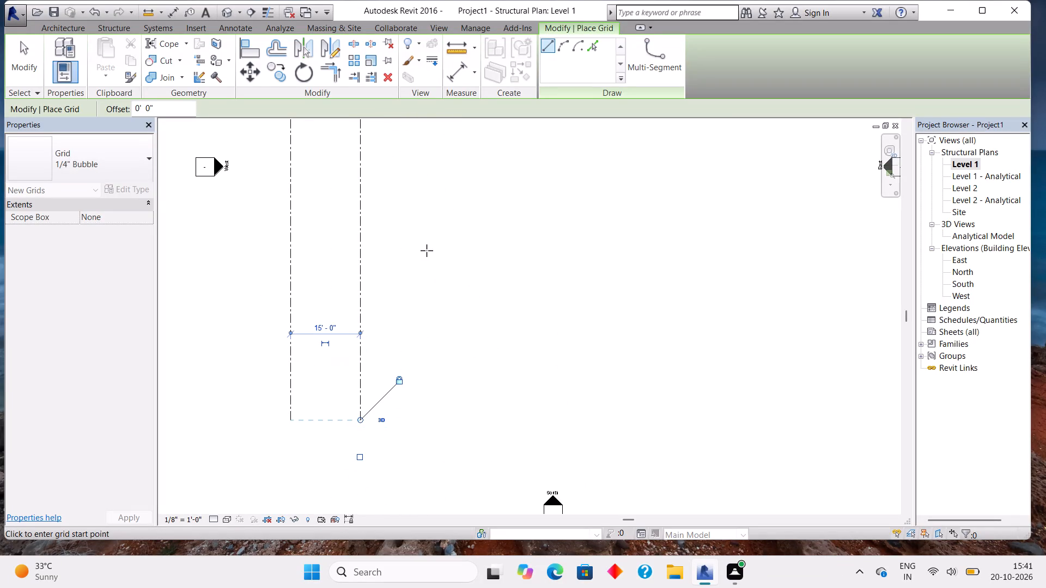
pyautogui.press('1')
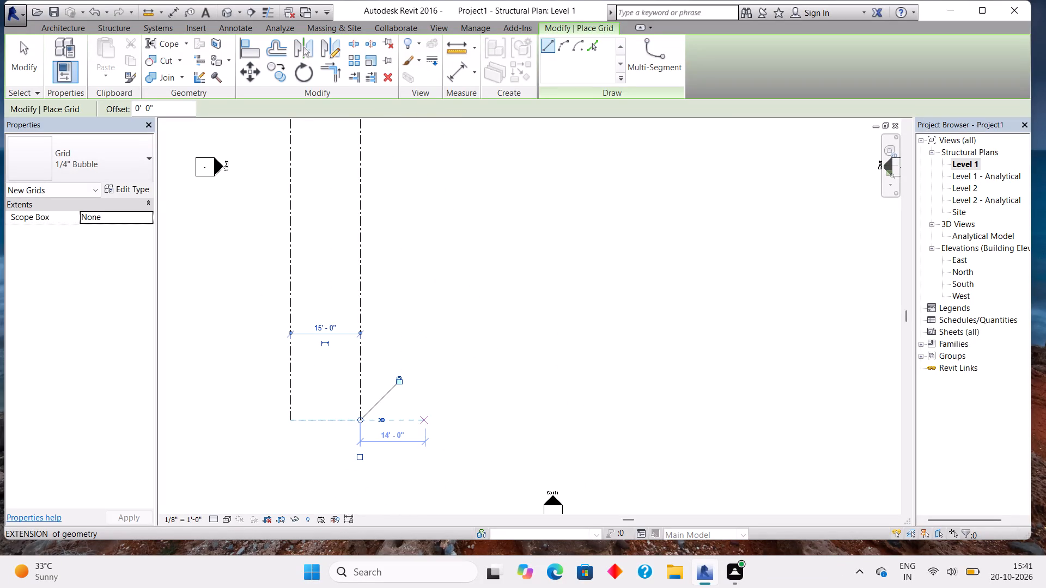
pyautogui.press('5')
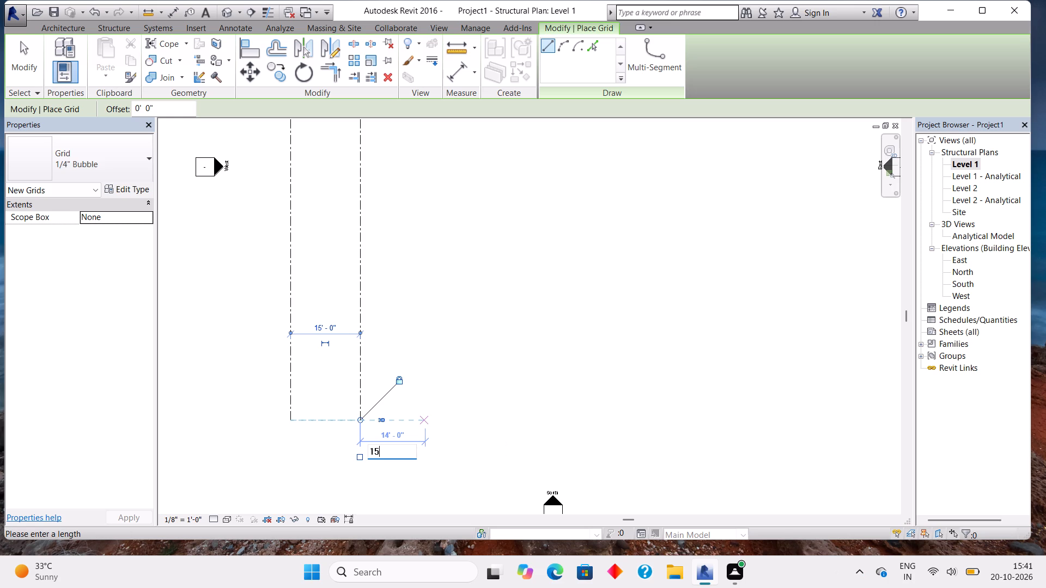
pyautogui.press('Return')
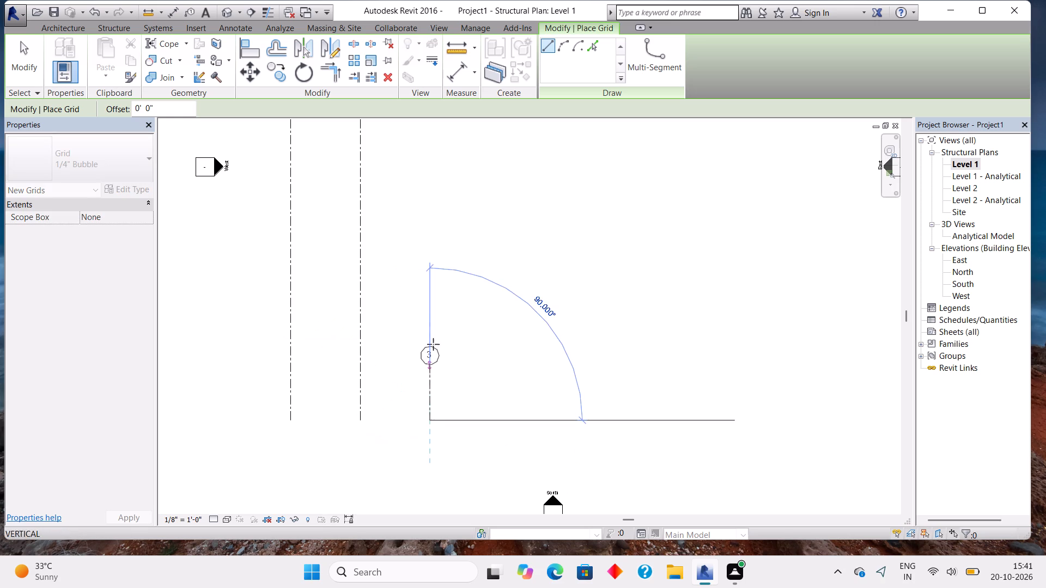
pyautogui.moveTo(421, 182); pyautogui.dragTo(439, 401, button='middle')
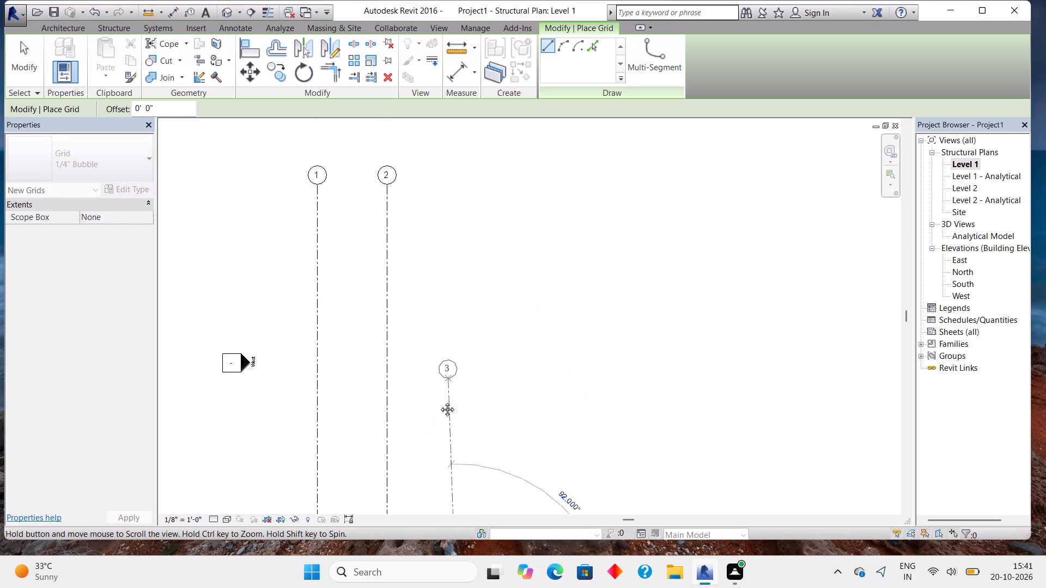
pyautogui.moveTo(439, 401); pyautogui.dragTo(411, 492, button='middle')
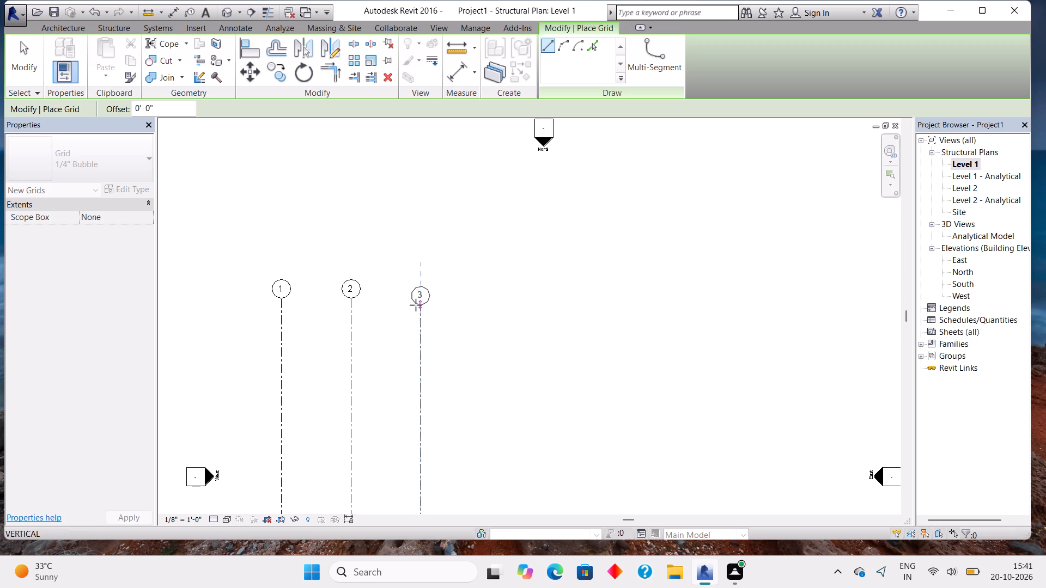
pyautogui.click(416, 303)
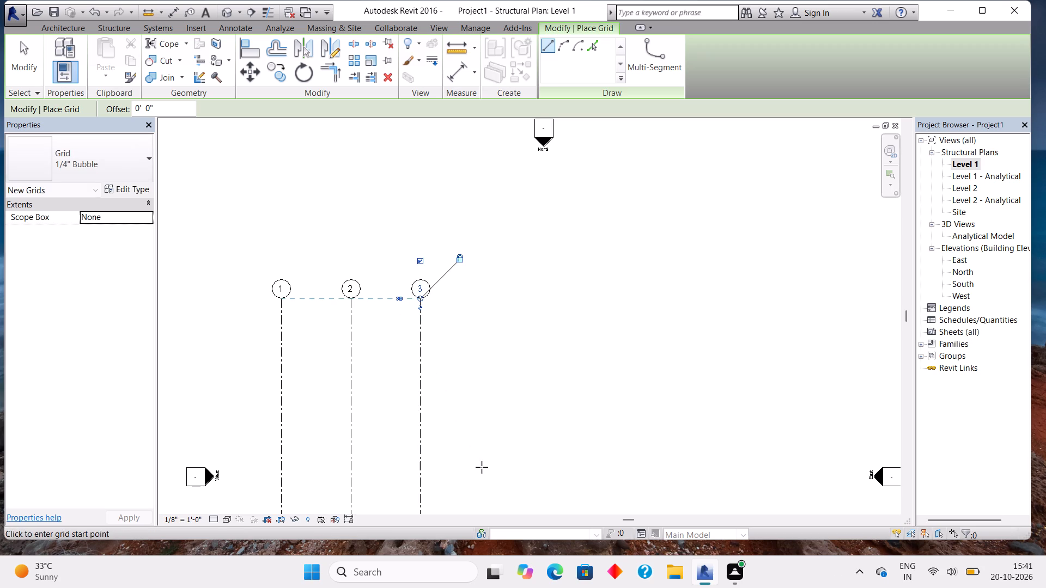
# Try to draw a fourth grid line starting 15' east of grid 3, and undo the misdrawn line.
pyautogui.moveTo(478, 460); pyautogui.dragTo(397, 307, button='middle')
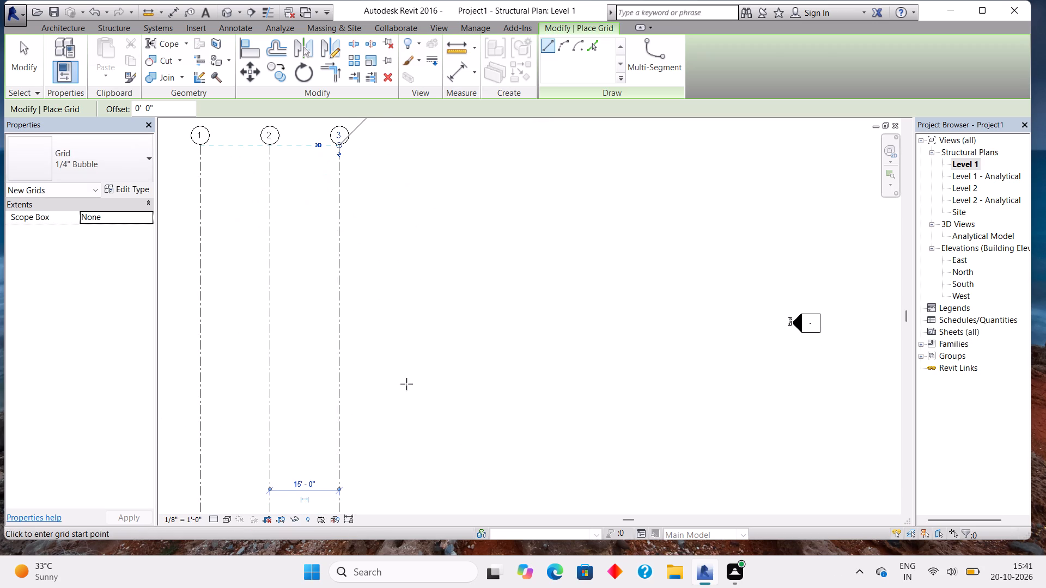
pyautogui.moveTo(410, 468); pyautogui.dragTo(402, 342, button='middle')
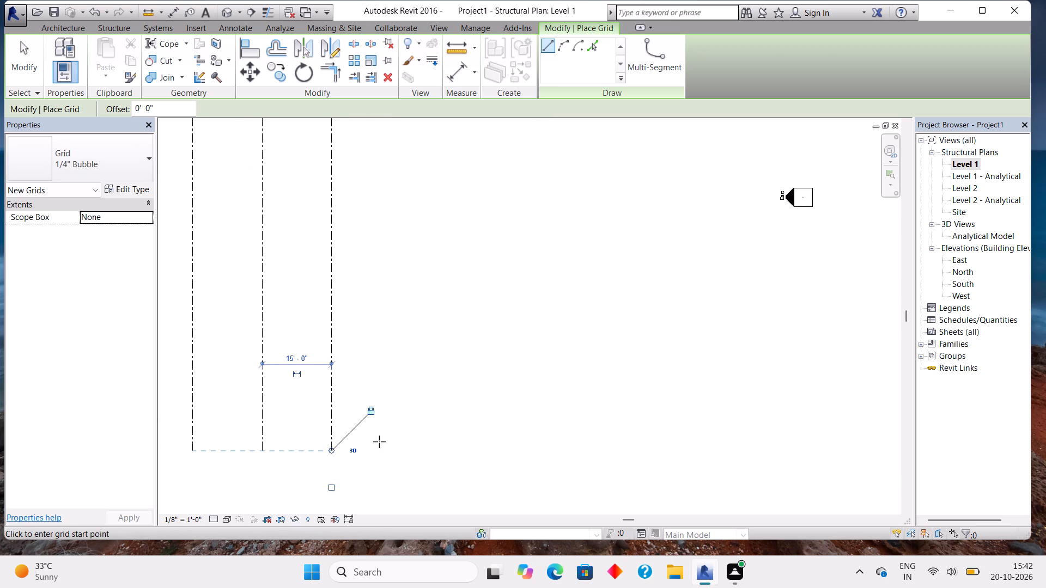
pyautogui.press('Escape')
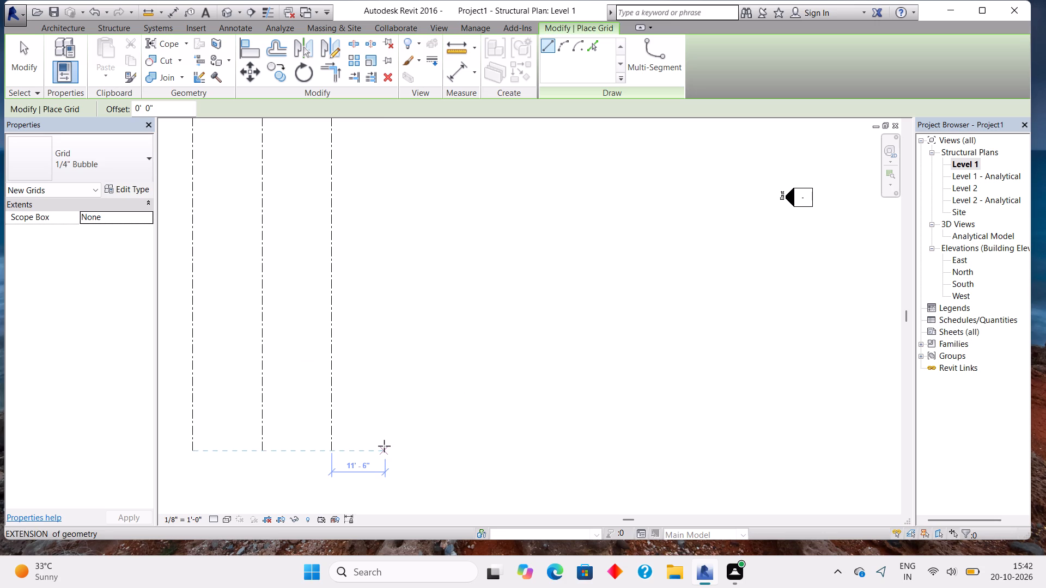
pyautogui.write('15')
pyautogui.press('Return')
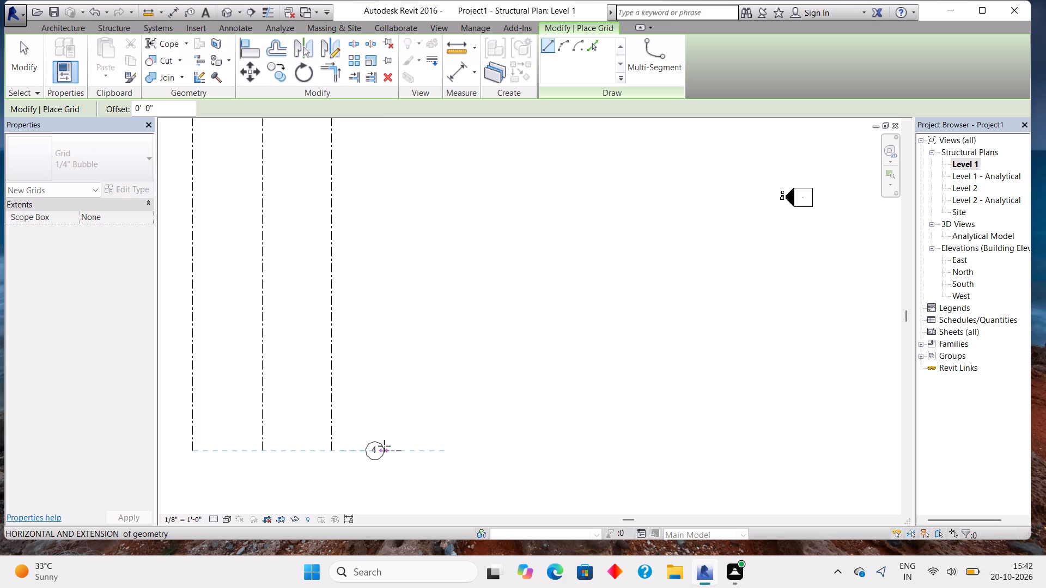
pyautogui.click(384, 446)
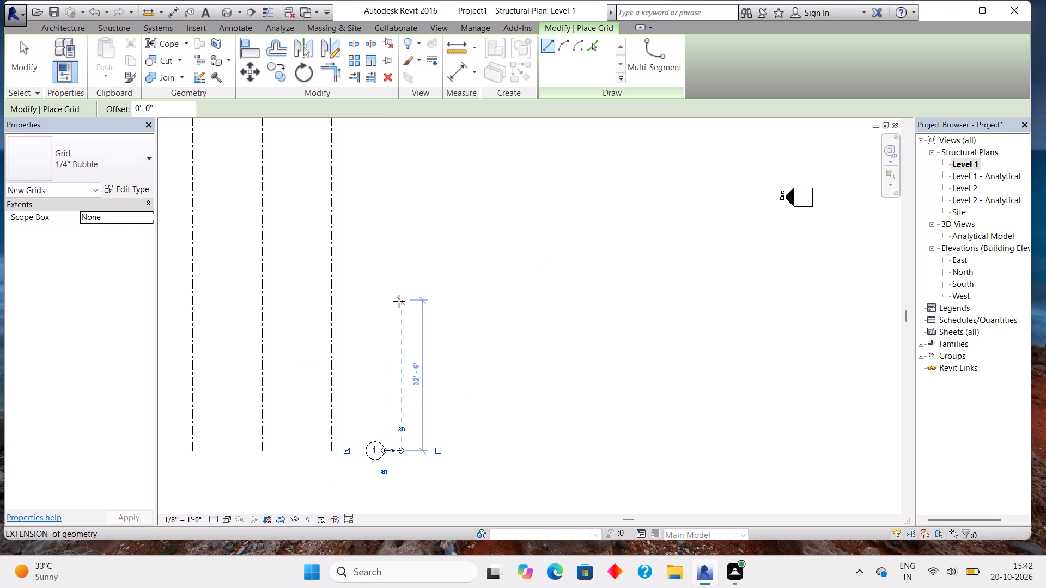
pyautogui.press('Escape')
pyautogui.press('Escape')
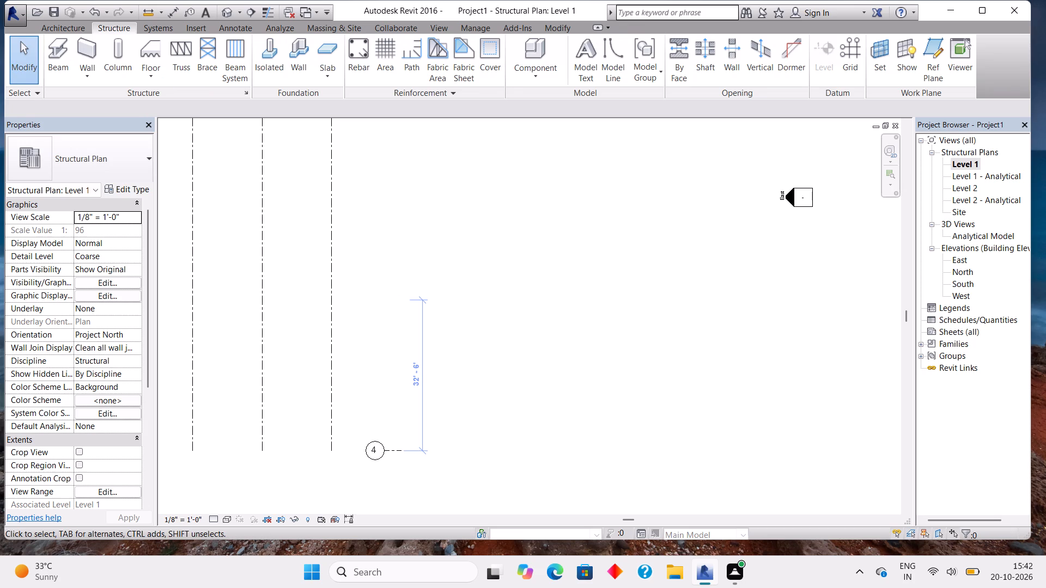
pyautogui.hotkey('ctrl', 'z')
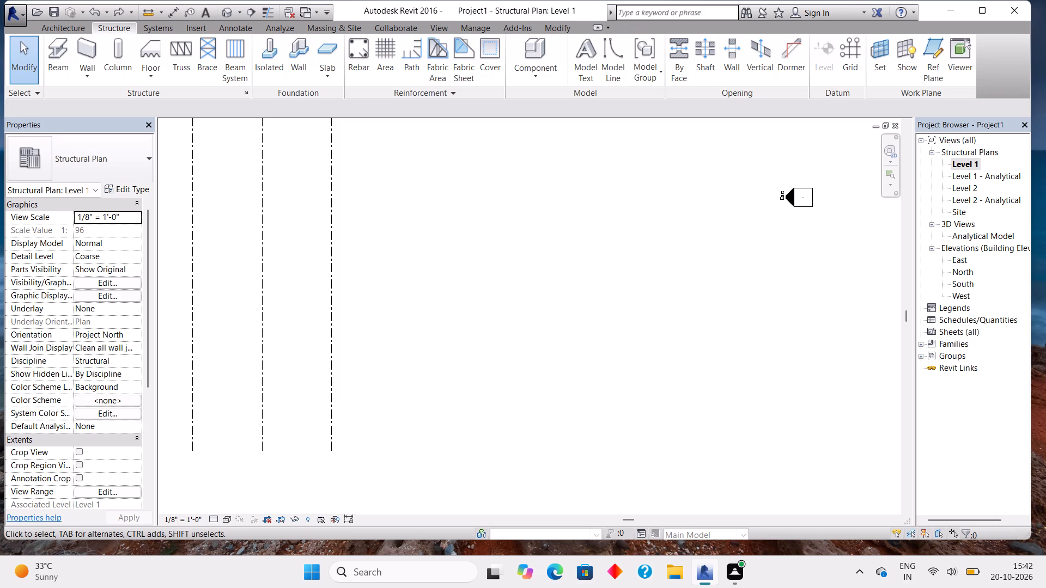
# Add vertical grid line 4 at 15' east of grid 3, drawn south to north with aligned ends.
pyautogui.click(846, 62)
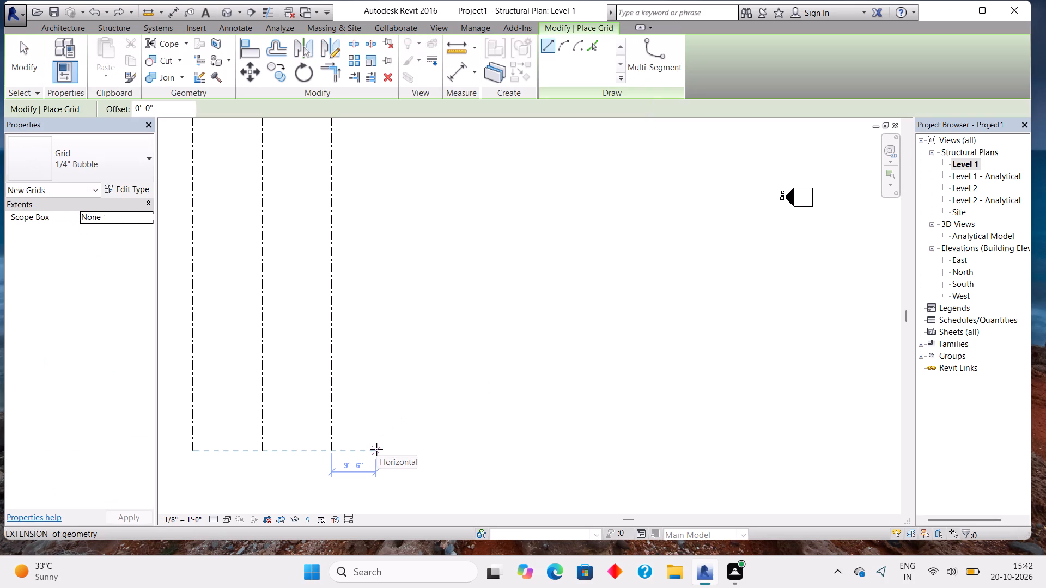
pyautogui.write('15')
pyautogui.press('Return')
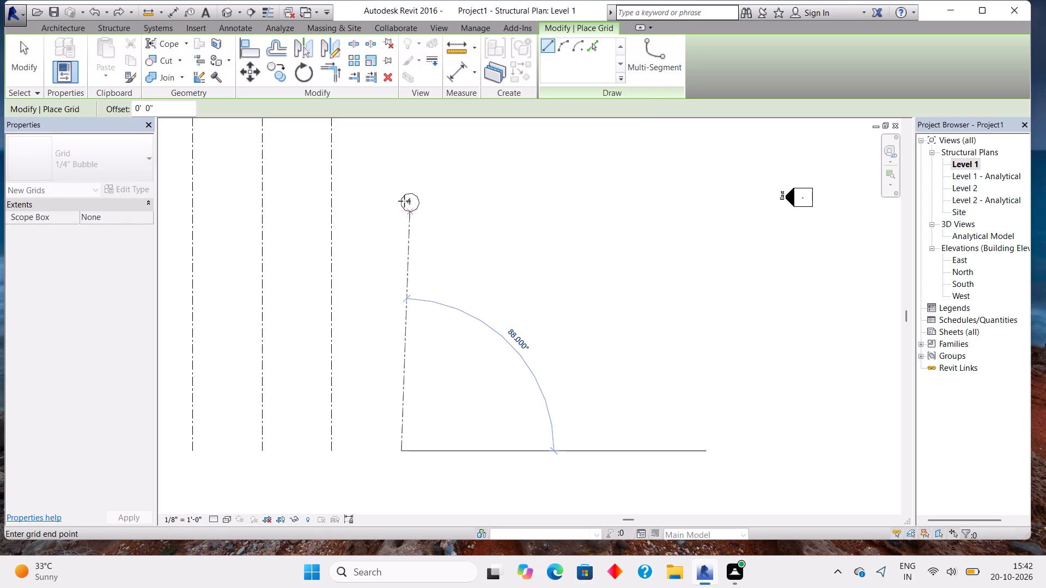
pyautogui.moveTo(402, 195); pyautogui.dragTo(372, 416, button='middle')
pyautogui.middleClick(372, 416)
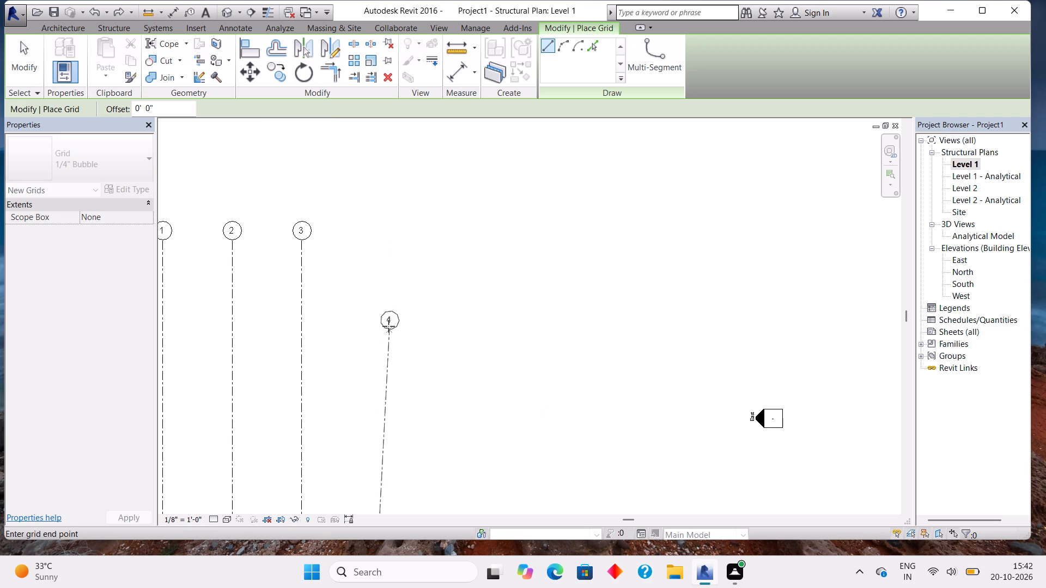
pyautogui.click(369, 236)
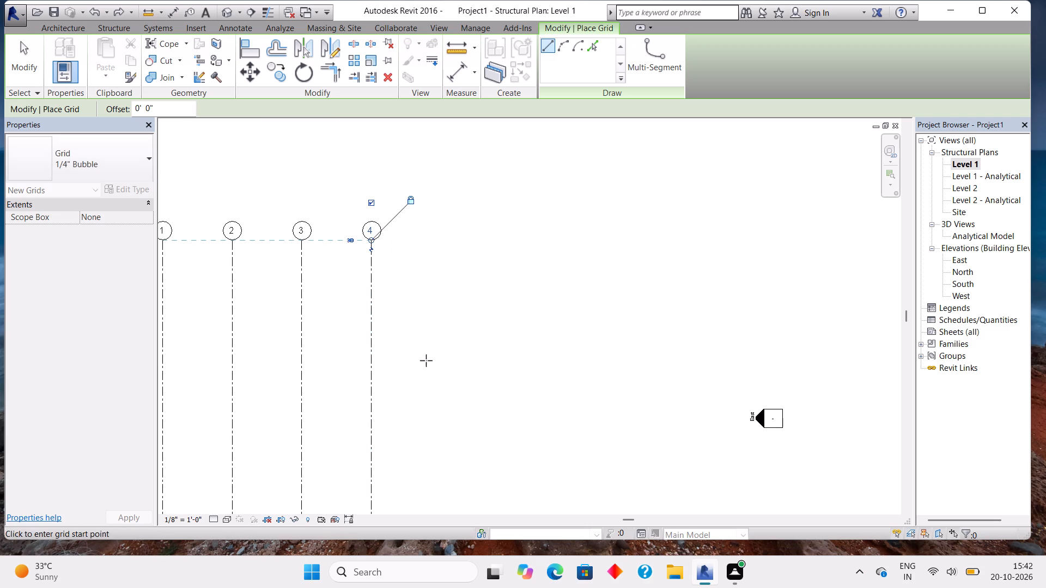
# Add vertical grid line 5 at 14' east of grid 4, drawn south to north with aligned ends.
pyautogui.moveTo(447, 387); pyautogui.dragTo(449, 199, button='middle')
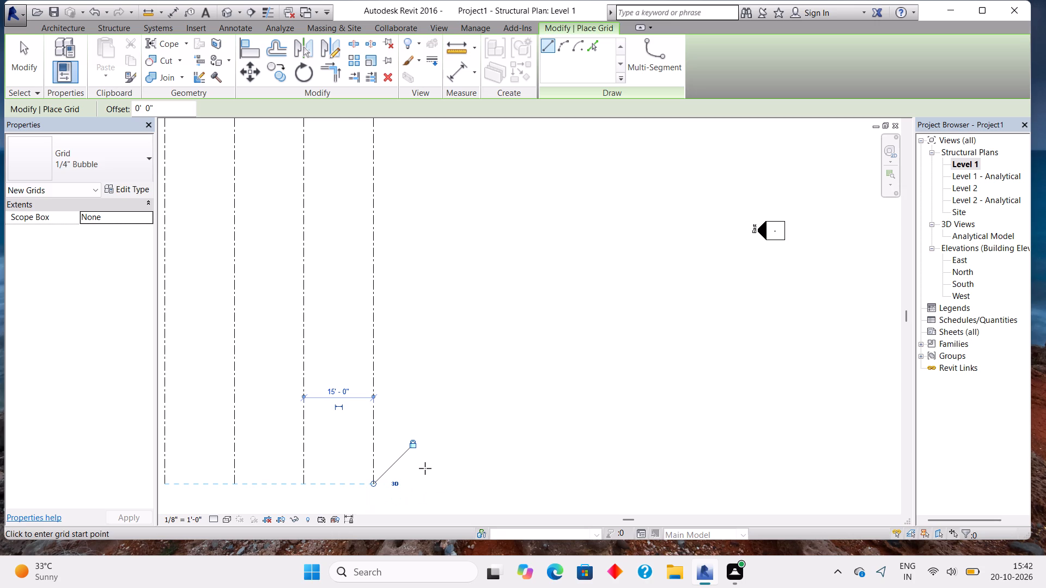
pyautogui.write('14')
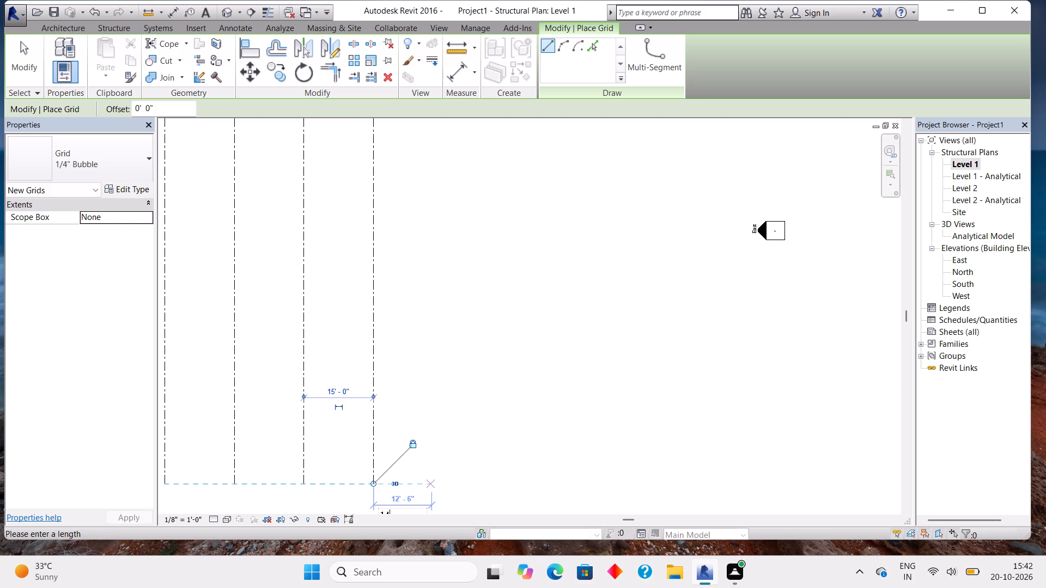
pyautogui.press('Return')
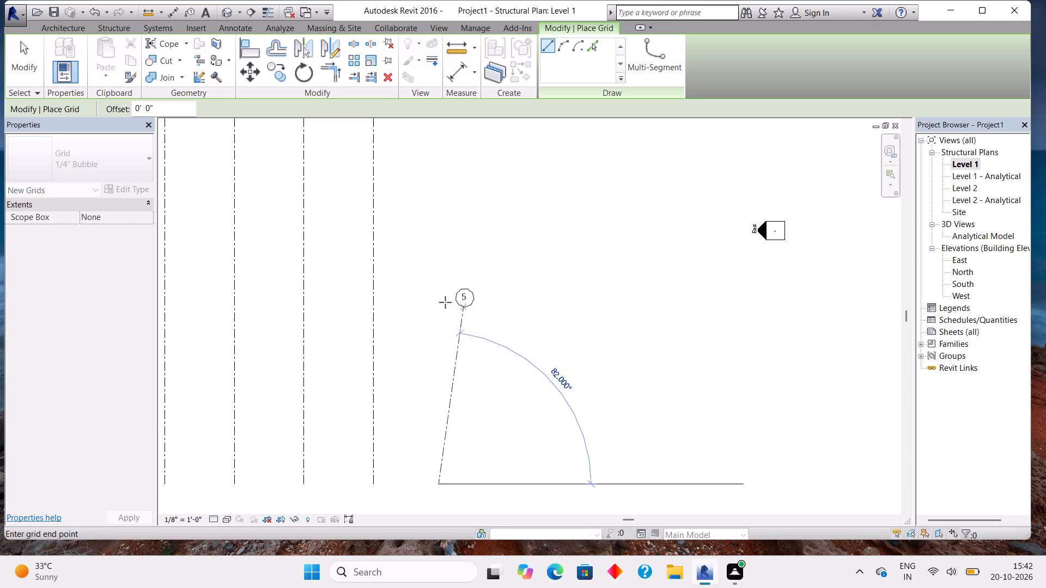
pyautogui.moveTo(441, 302); pyautogui.dragTo(477, 503, button='middle')
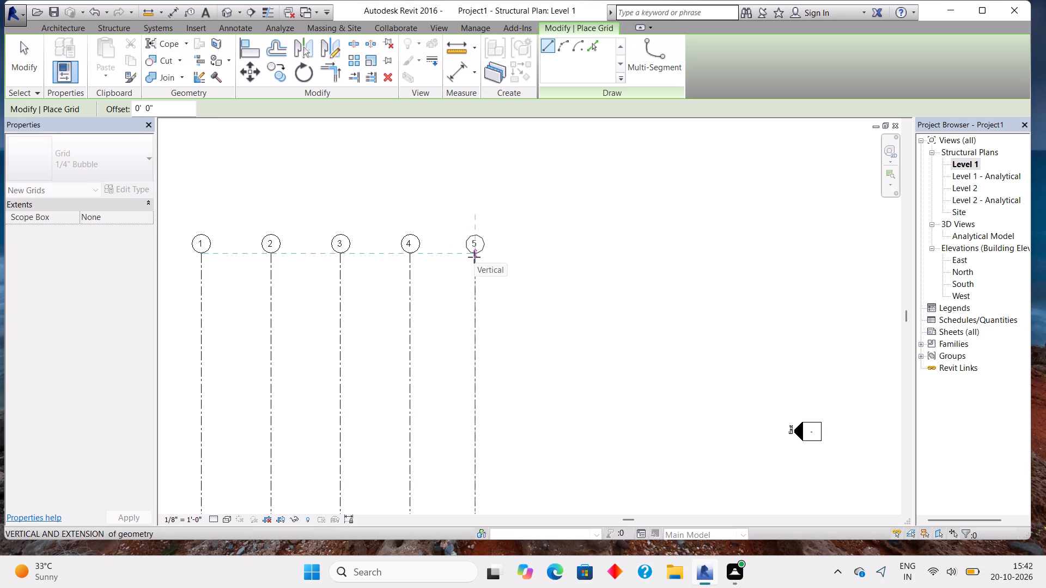
pyautogui.click(474, 257)
# Add vertical grid line 6 at 15' east of grid 5, drawn south to north with aligned ends.
pyautogui.moveTo(515, 432); pyautogui.dragTo(445, 351, button='middle')
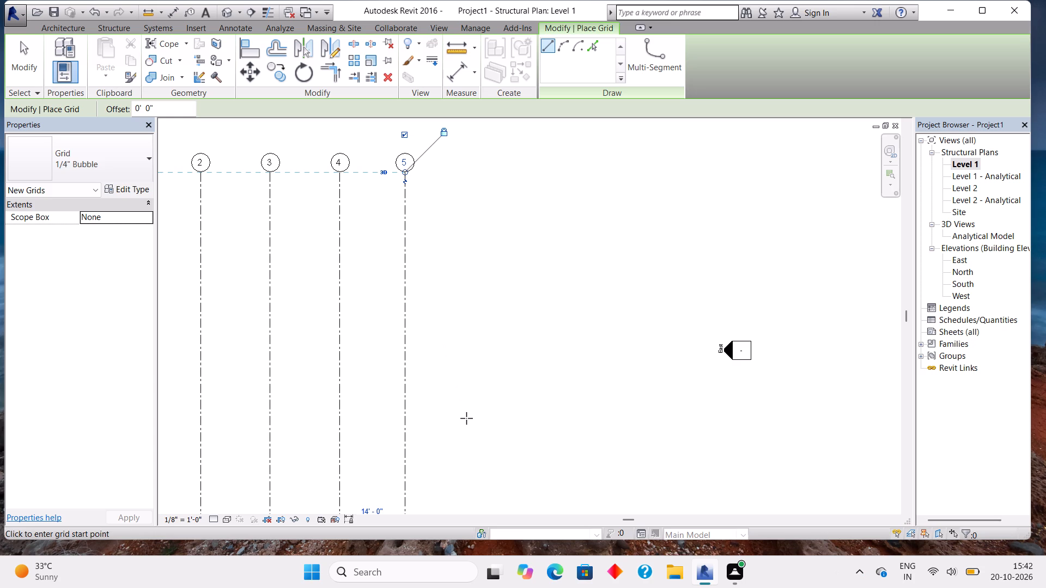
pyautogui.moveTo(466, 419); pyautogui.dragTo(538, 346, button='middle')
pyautogui.moveTo(543, 343); pyautogui.dragTo(571, 373, button='middle')
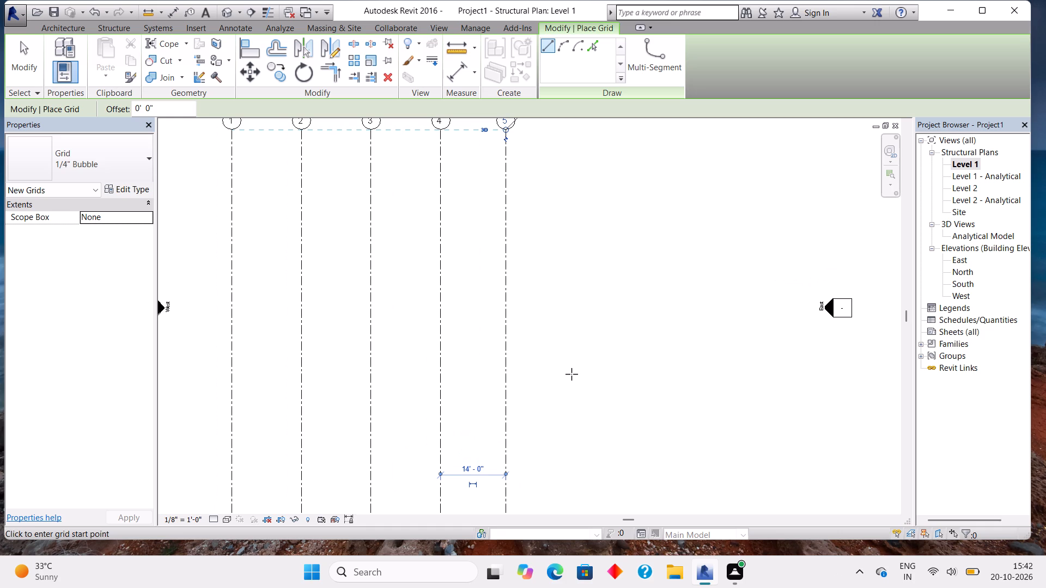
pyautogui.moveTo(580, 397); pyautogui.dragTo(494, 303, button='middle')
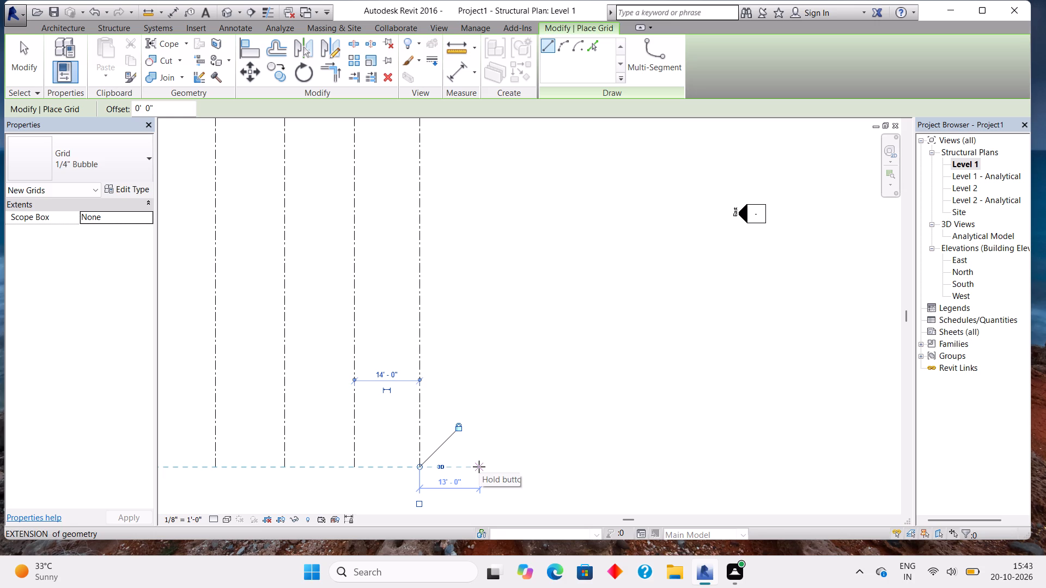
pyautogui.write('15')
pyautogui.press('Return')
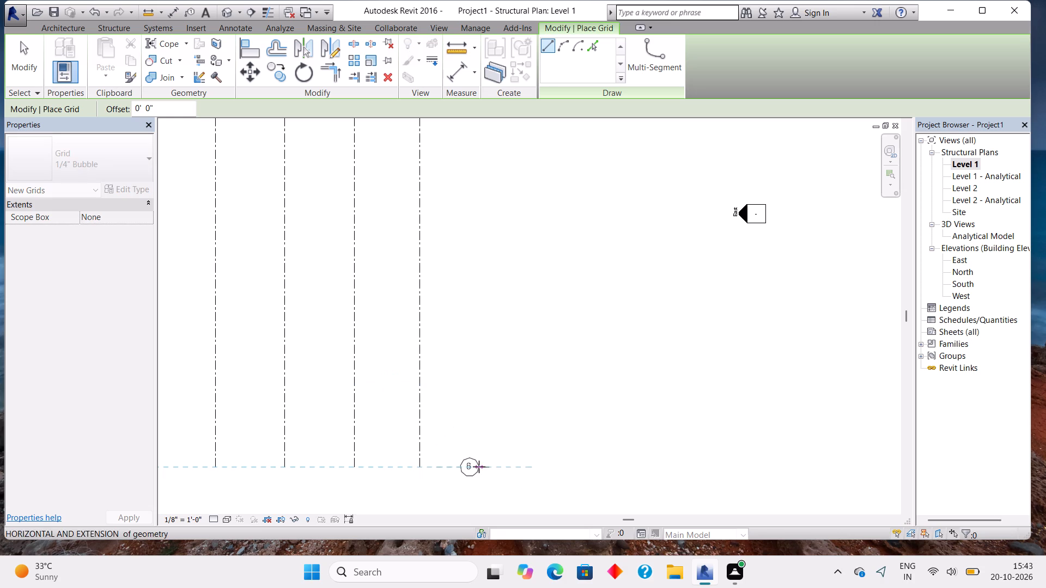
pyautogui.moveTo(486, 313); pyautogui.dragTo(483, 440, button='middle')
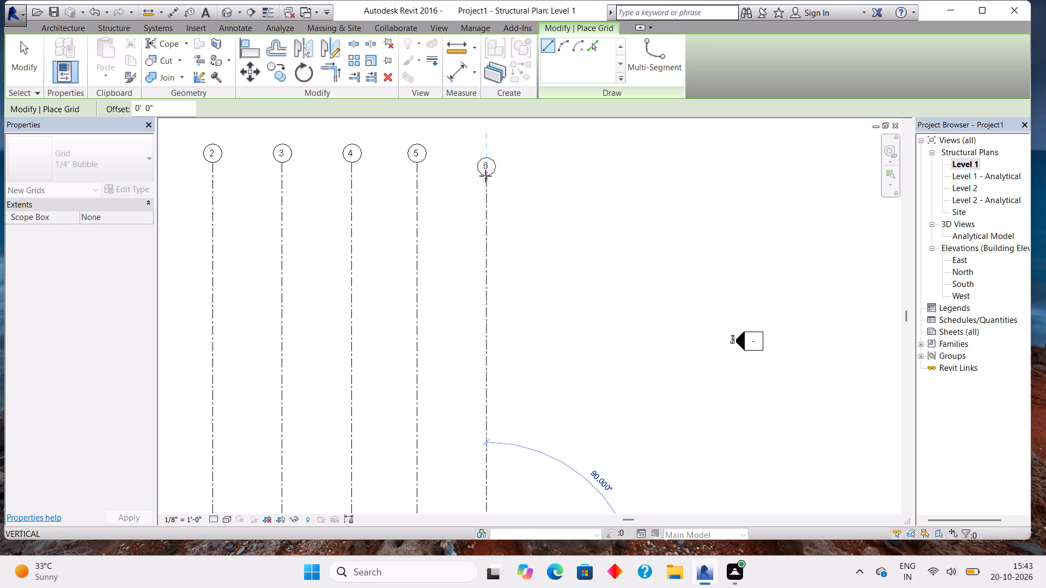
pyautogui.click(483, 158)
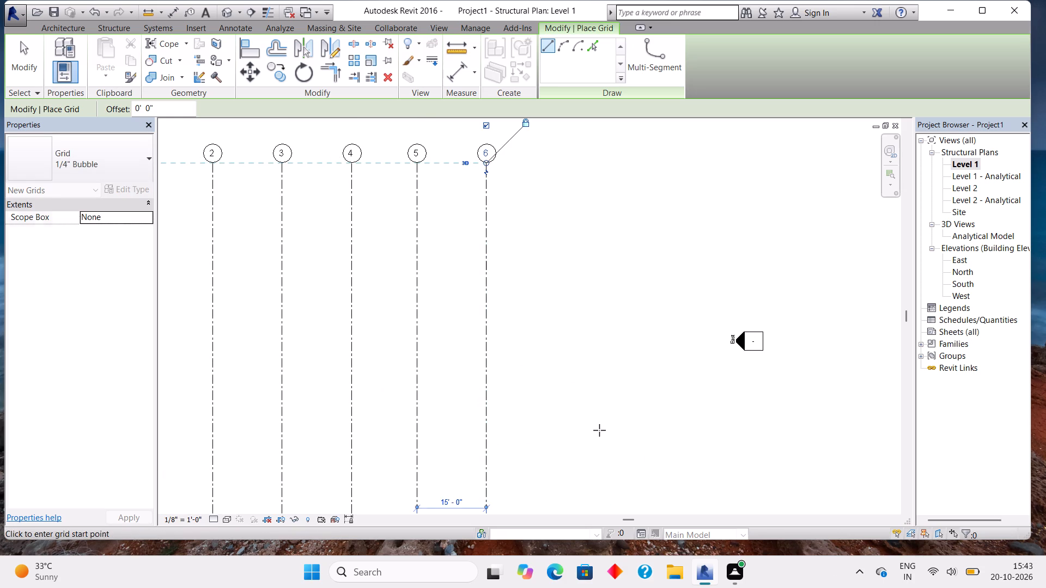
# Add a vertical grid line 15' east of grid 6, drawn south to north with its ends aligned to the others.
pyautogui.moveTo(599, 430); pyautogui.dragTo(563, 363, button='middle')
pyautogui.moveTo(563, 356); pyautogui.dragTo(522, 287, button='middle')
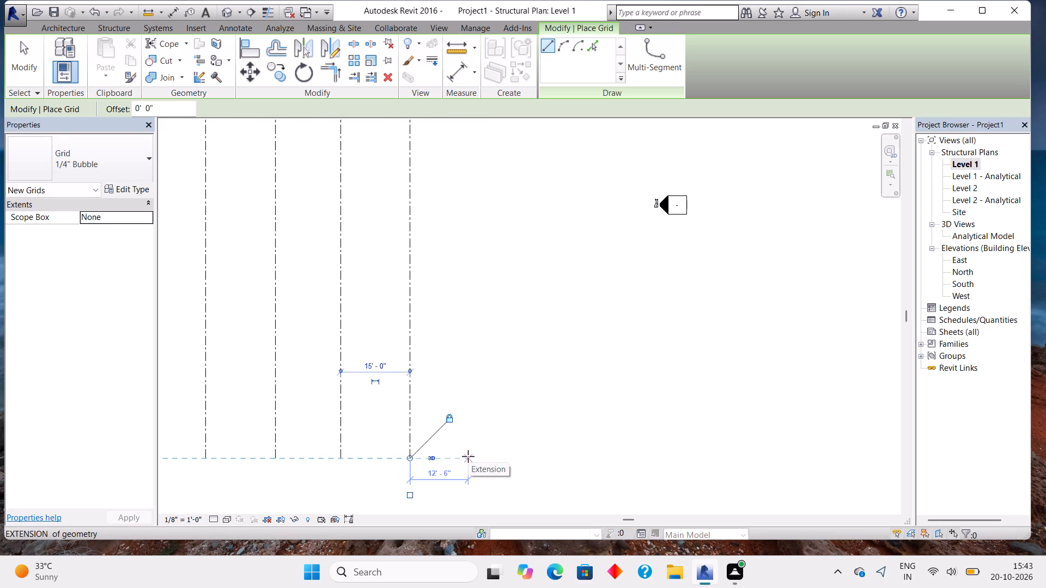
pyautogui.write('15')
pyautogui.press('Return')
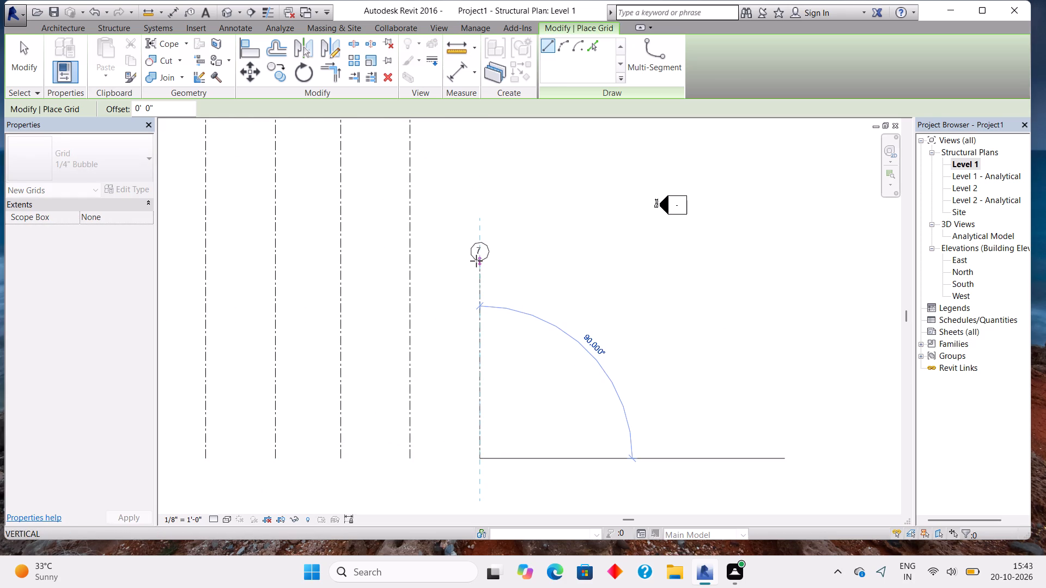
pyautogui.moveTo(476, 205); pyautogui.dragTo(484, 261, button='middle')
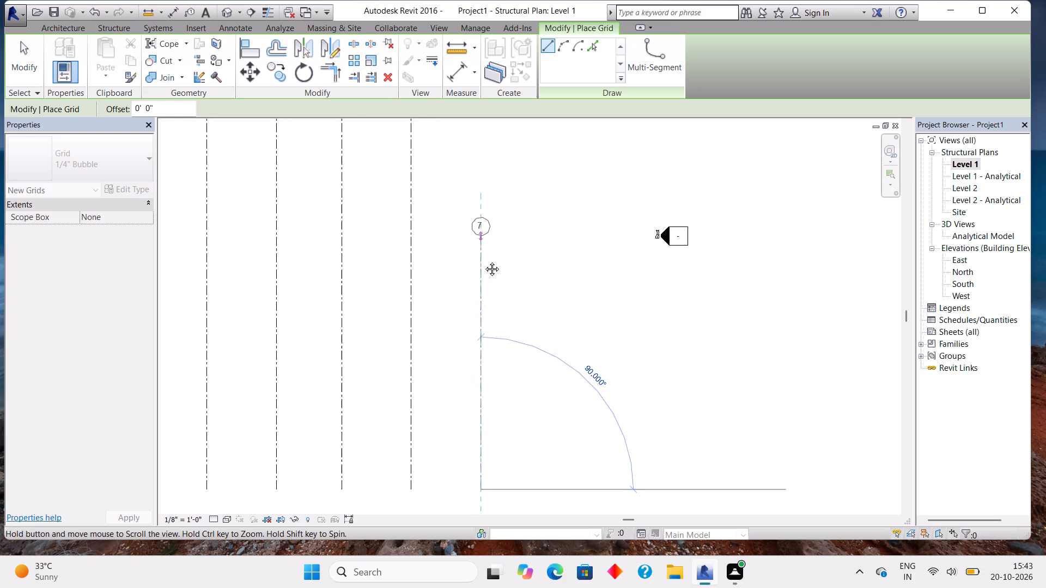
pyautogui.moveTo(484, 261); pyautogui.dragTo(494, 350, button='middle')
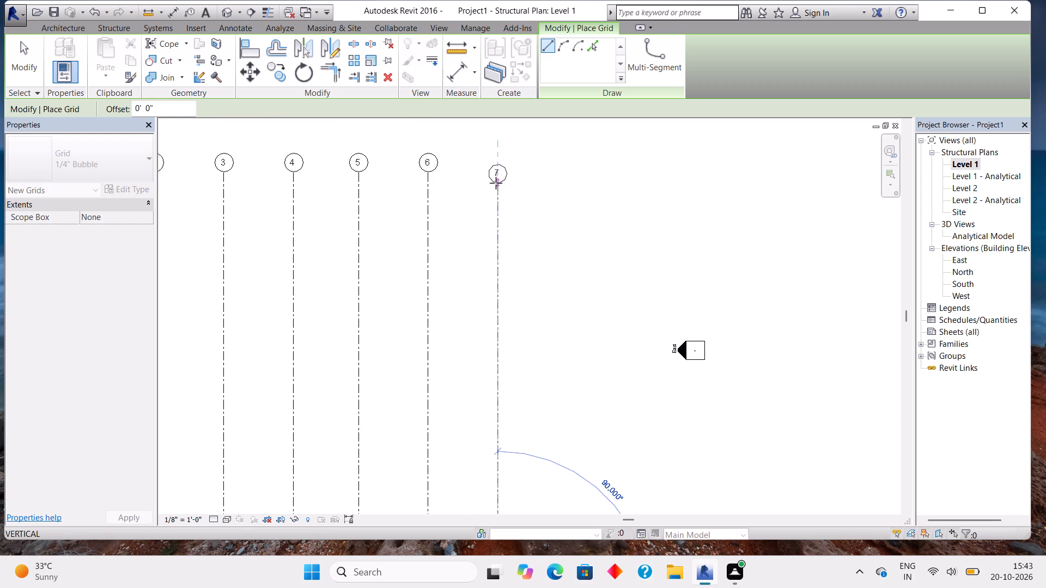
pyautogui.click(496, 169)
# Add a vertical grid line 15' east of grid 7, drawn south to north with aligned ends.
pyautogui.moveTo(534, 411); pyautogui.dragTo(504, 375, button='middle')
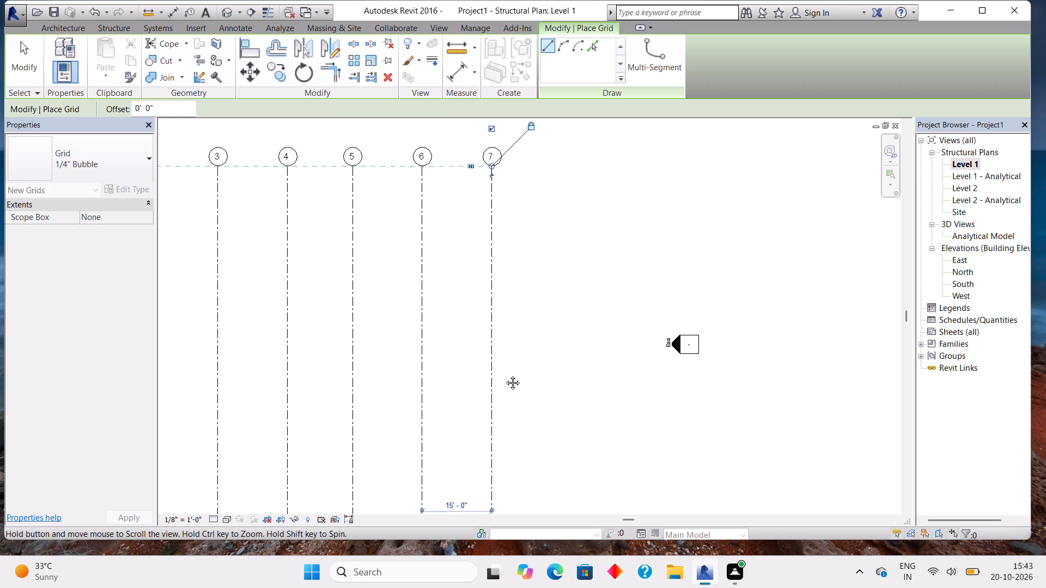
pyautogui.moveTo(504, 375); pyautogui.dragTo(391, 200, button='middle')
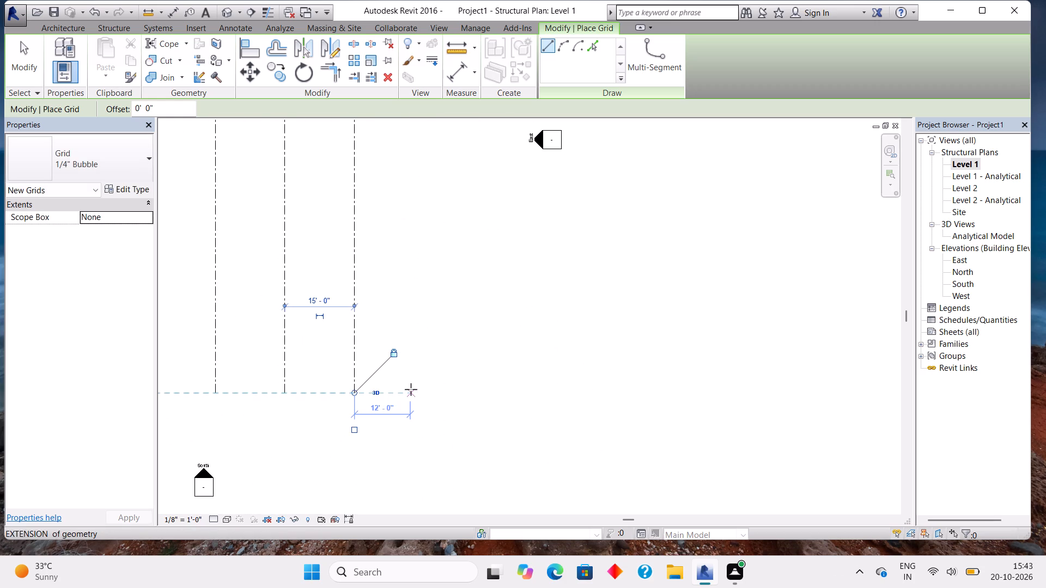
pyautogui.write('15')
pyautogui.press('Return')
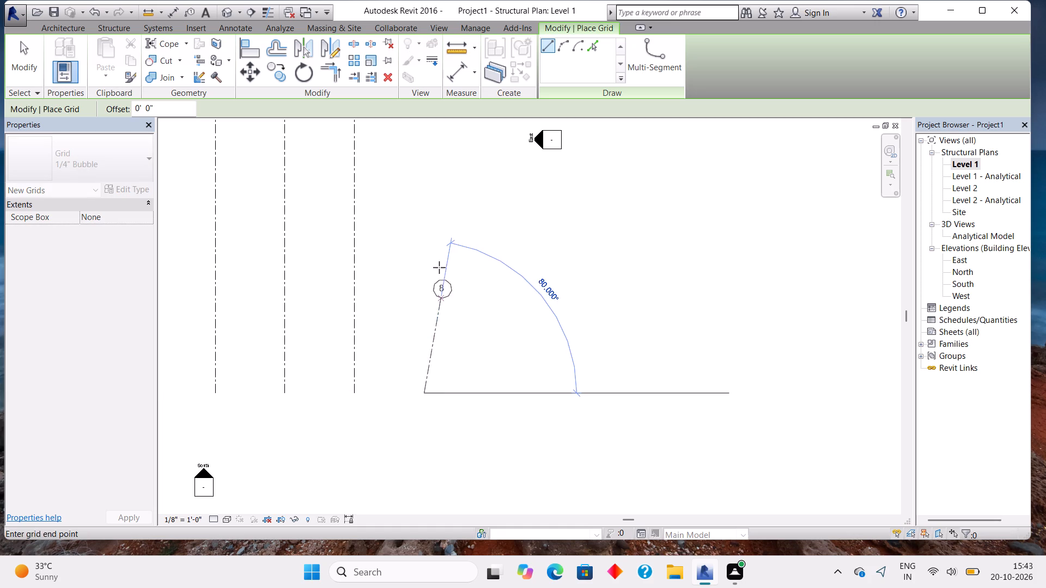
pyautogui.moveTo(421, 197); pyautogui.dragTo(447, 427, button='middle')
pyautogui.middleClick(447, 427)
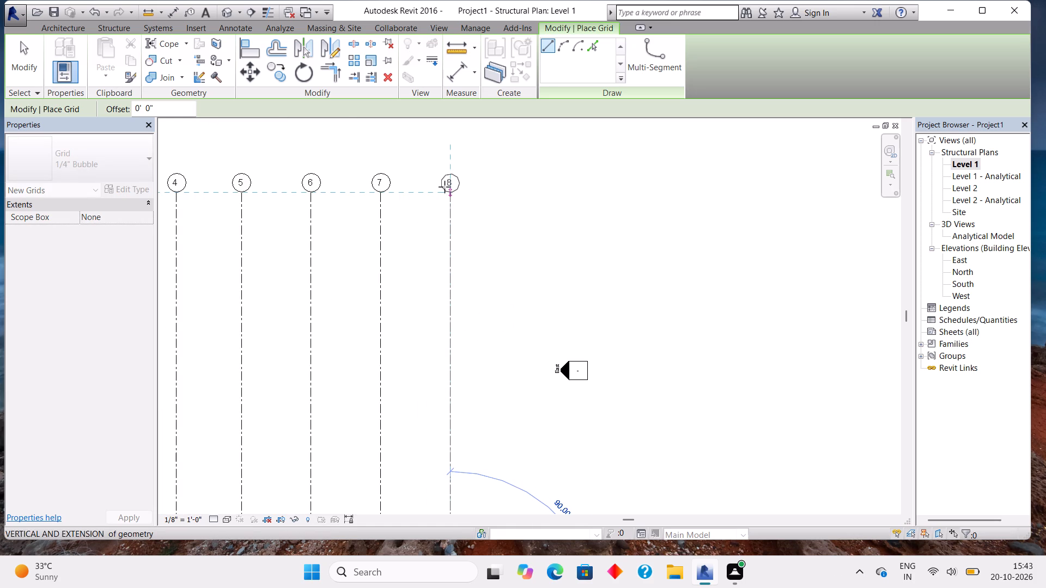
pyautogui.click(445, 187)
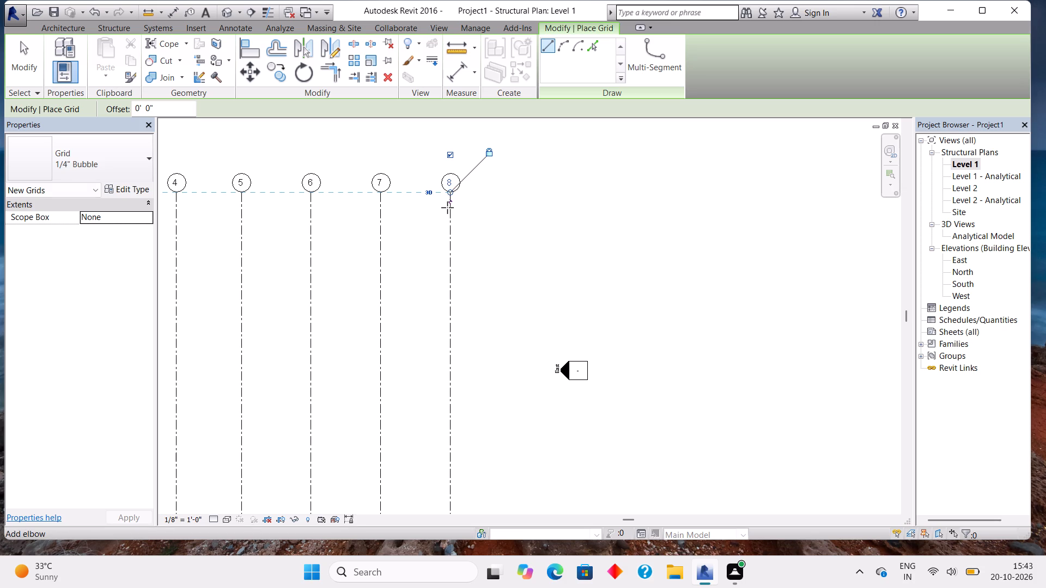
pyautogui.press('Escape')
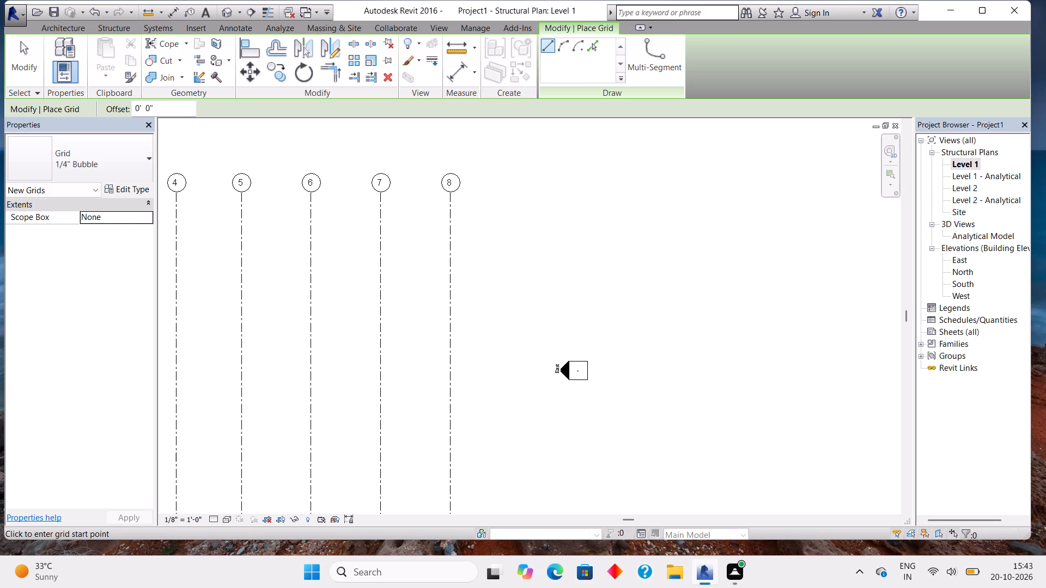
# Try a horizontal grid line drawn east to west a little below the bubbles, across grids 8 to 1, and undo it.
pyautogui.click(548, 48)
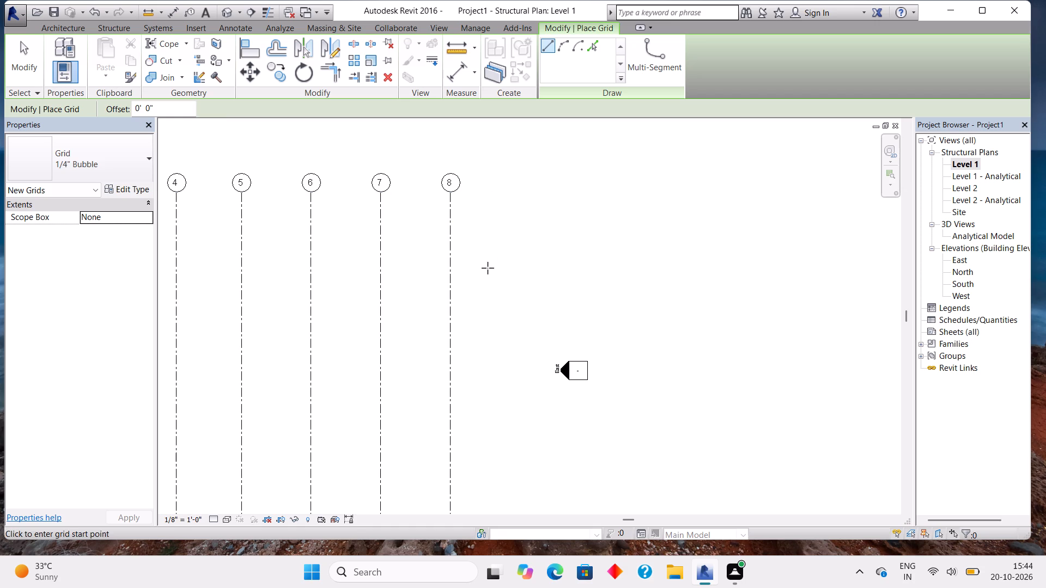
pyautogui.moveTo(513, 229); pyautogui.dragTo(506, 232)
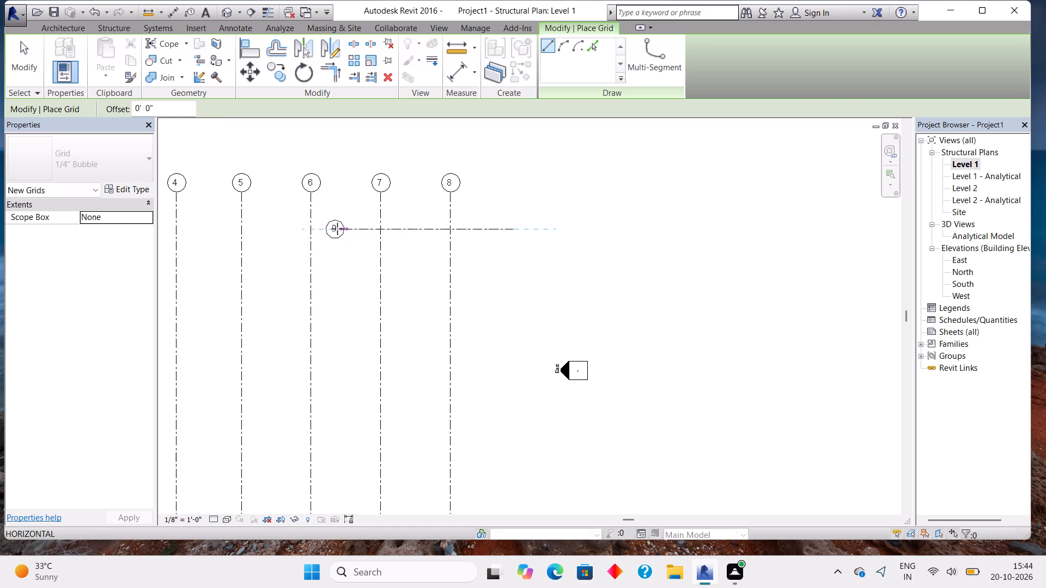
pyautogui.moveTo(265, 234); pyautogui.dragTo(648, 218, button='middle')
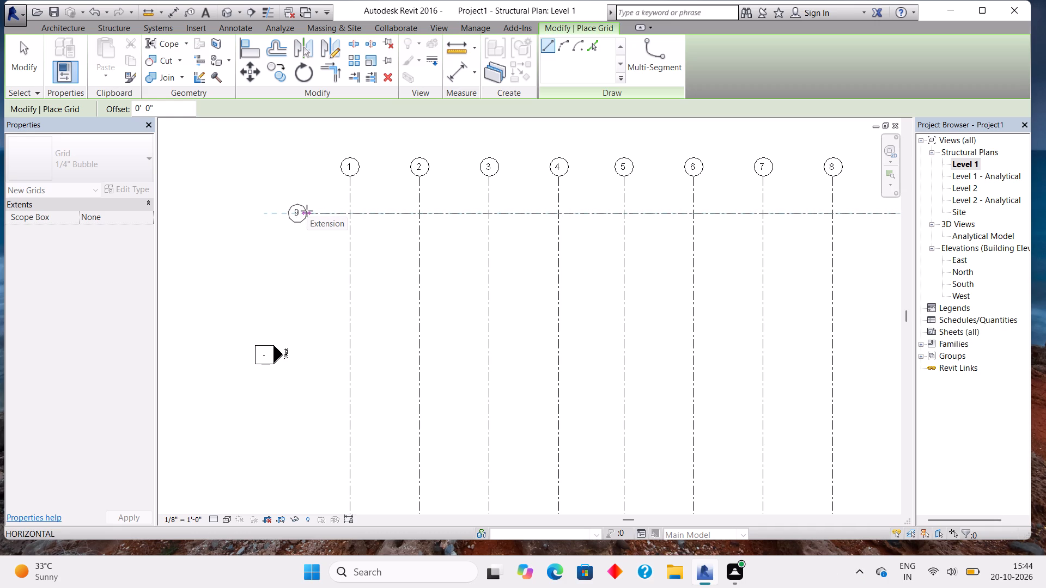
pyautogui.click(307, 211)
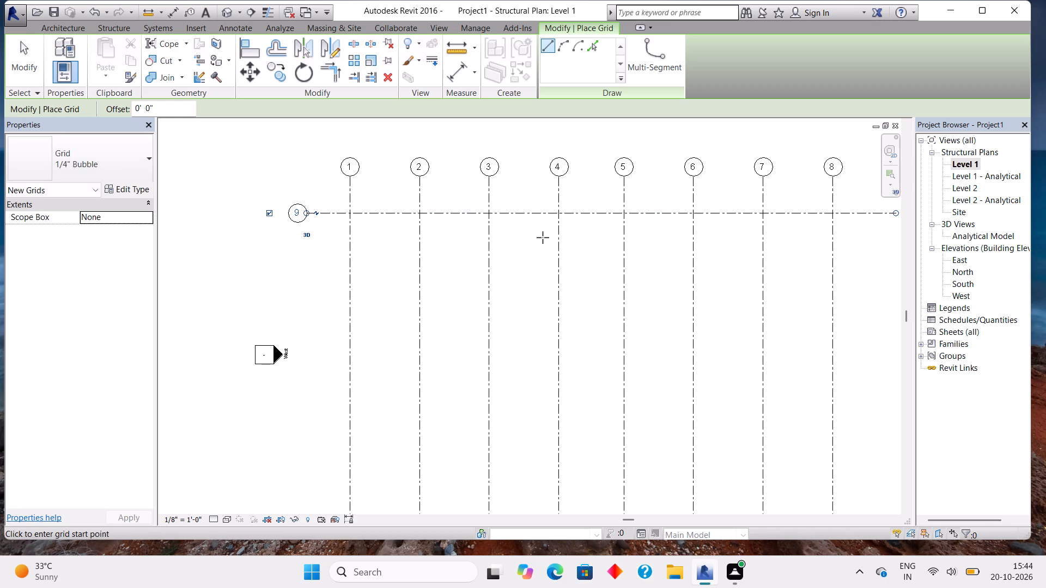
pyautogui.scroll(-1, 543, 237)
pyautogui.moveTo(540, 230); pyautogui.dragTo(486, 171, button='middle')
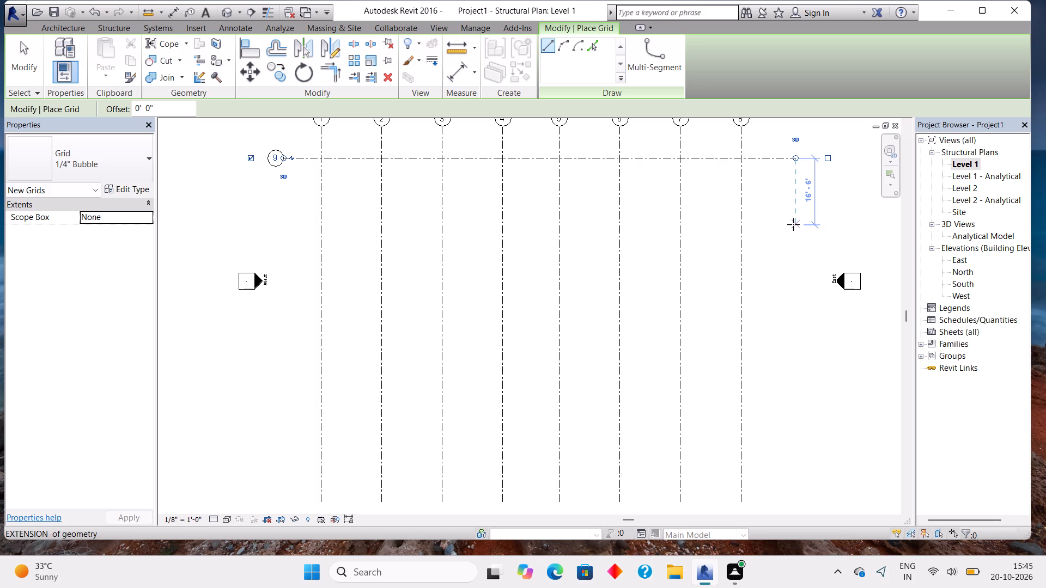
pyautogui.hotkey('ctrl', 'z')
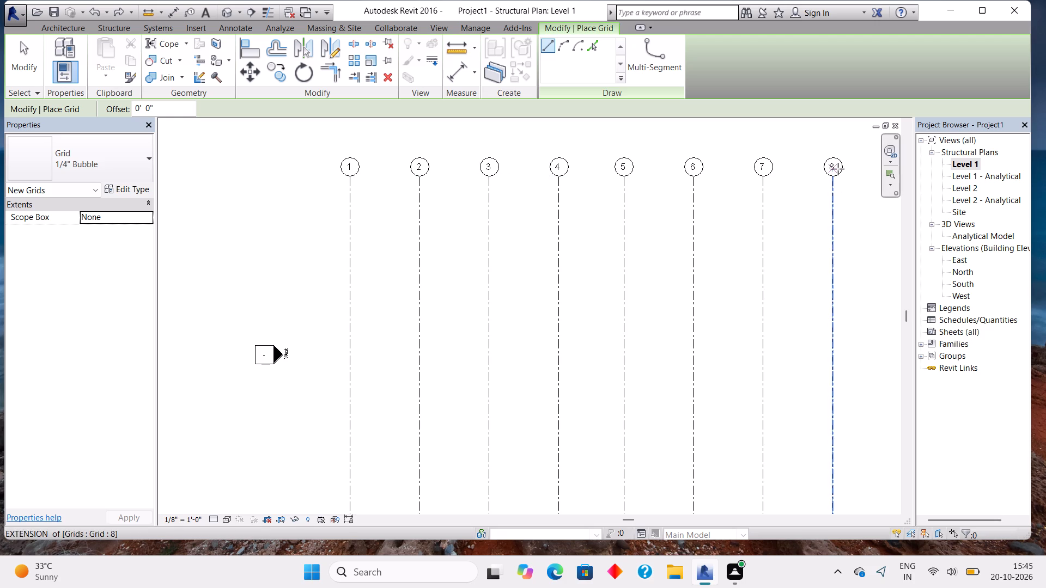
# Draw a horizontal grid line east to west along the north ends of grids 8 to 1, extending past both outer grids.
pyautogui.click(869, 175)
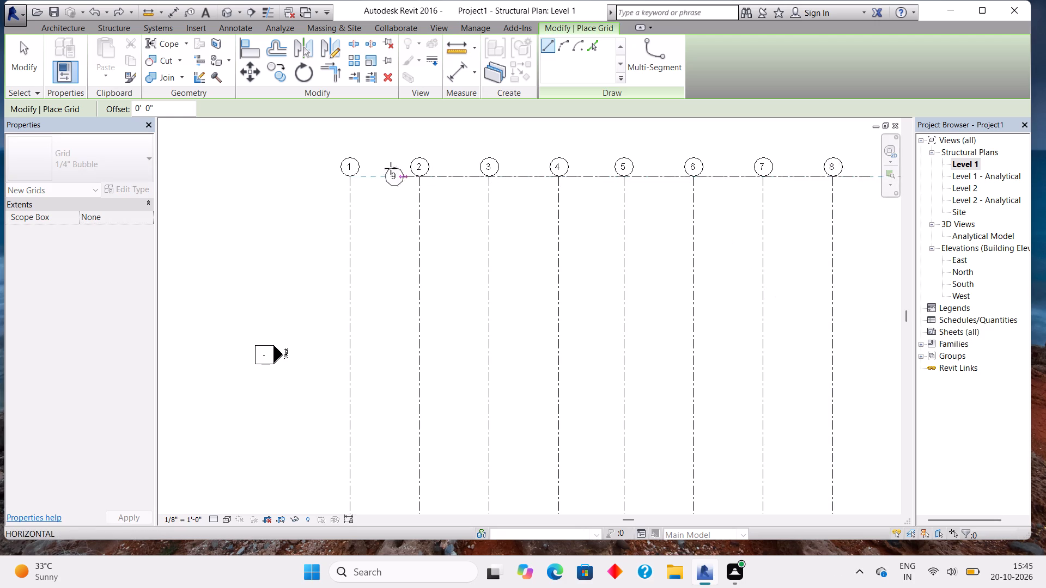
pyautogui.click(320, 169)
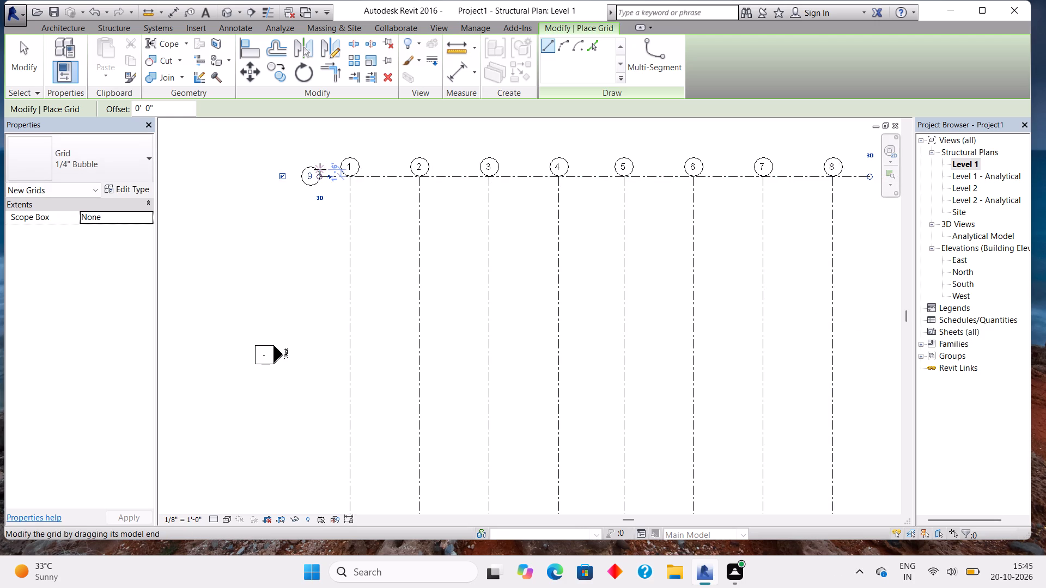
pyautogui.press('Escape')
# Add a horizontal grid line 18' south of grid 9, drawn east to west with aligned ends.
pyautogui.moveTo(826, 364); pyautogui.dragTo(659, 283, button='middle')
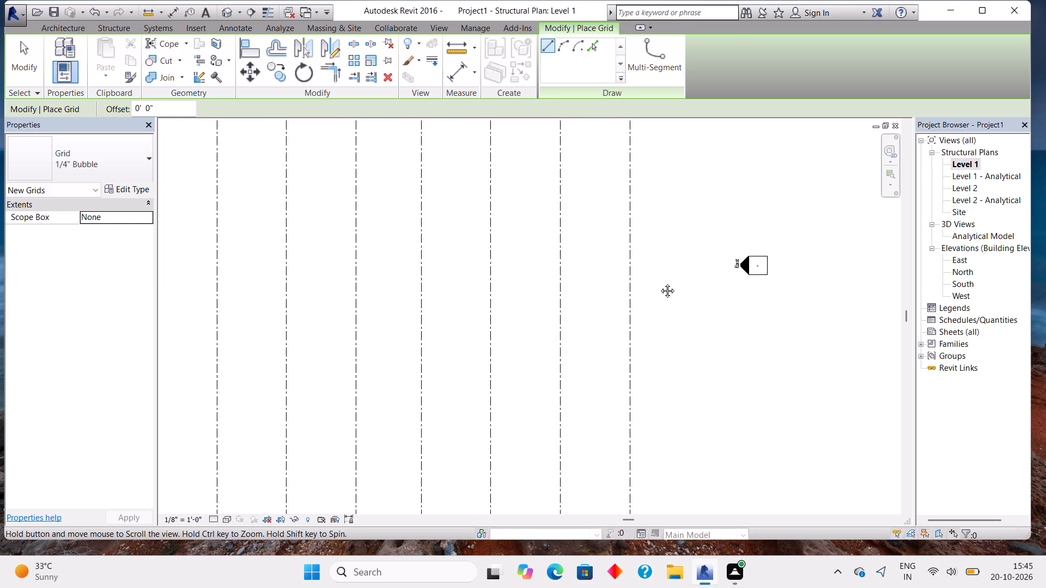
pyautogui.moveTo(659, 283); pyautogui.dragTo(717, 291, button='middle')
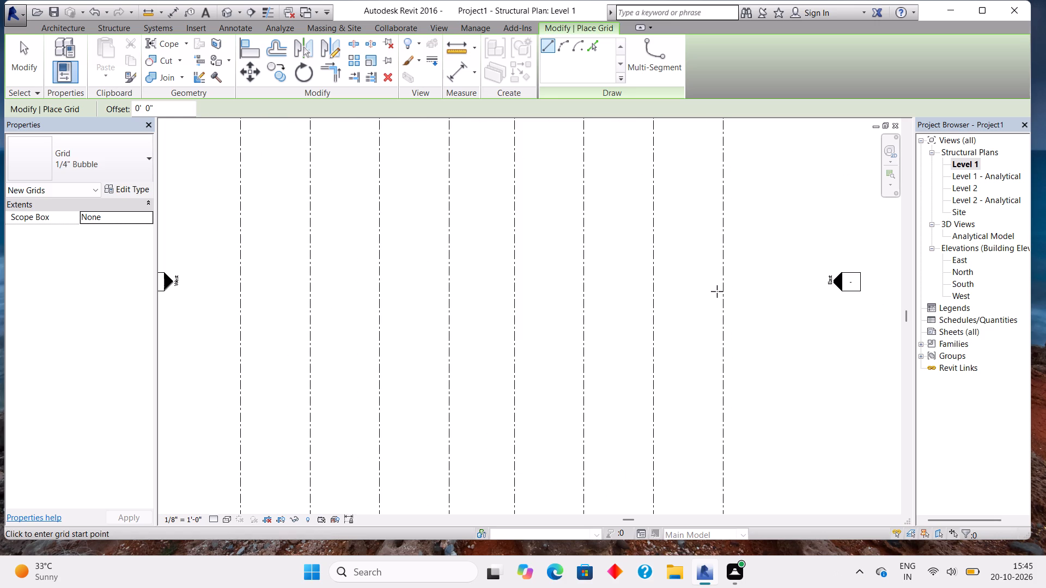
pyautogui.moveTo(602, 262); pyautogui.dragTo(635, 320, button='middle')
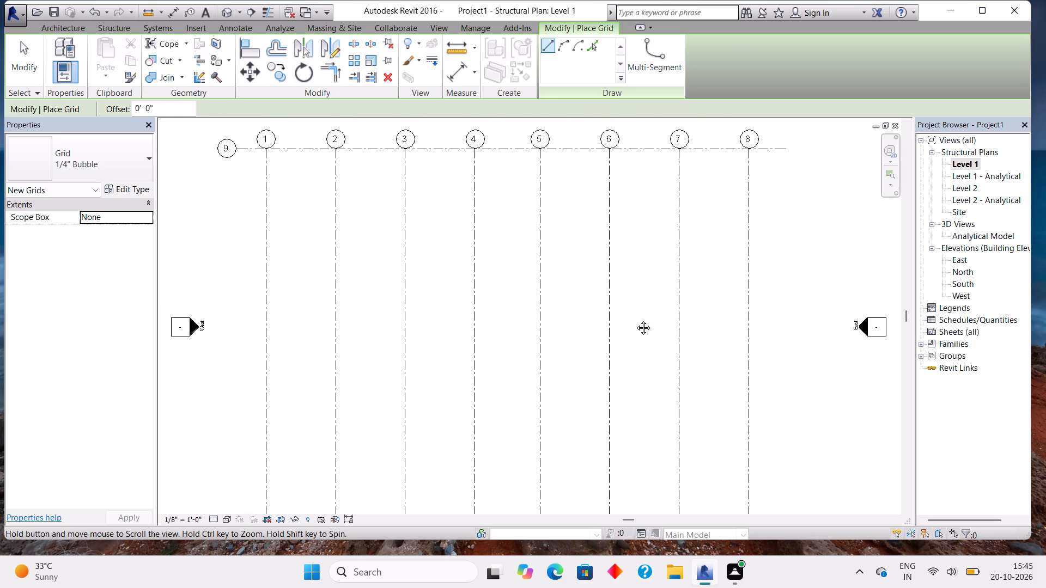
pyautogui.moveTo(635, 320); pyautogui.dragTo(641, 320, button='middle')
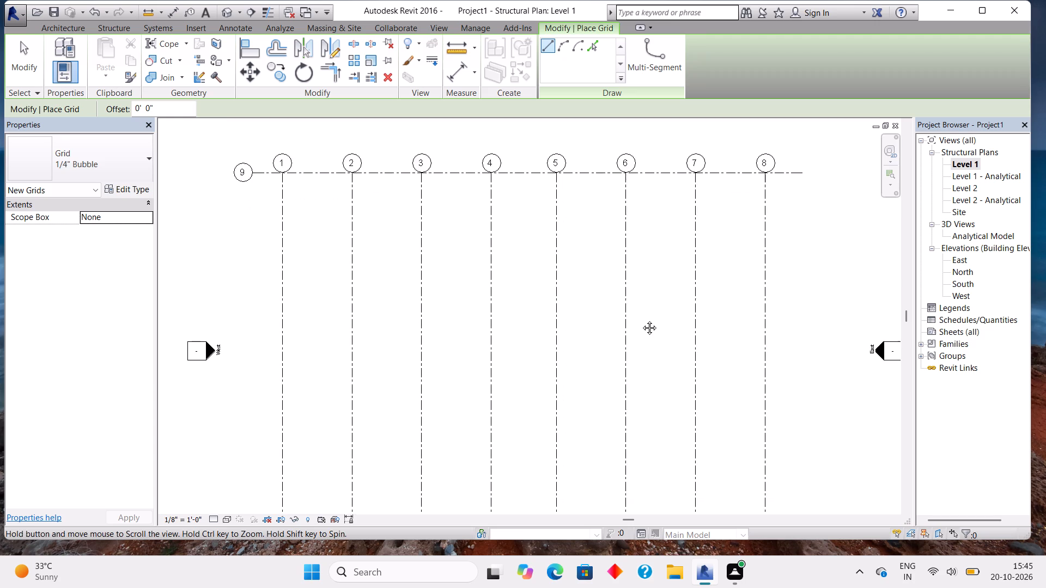
pyautogui.moveTo(641, 320); pyautogui.dragTo(641, 318, button='middle')
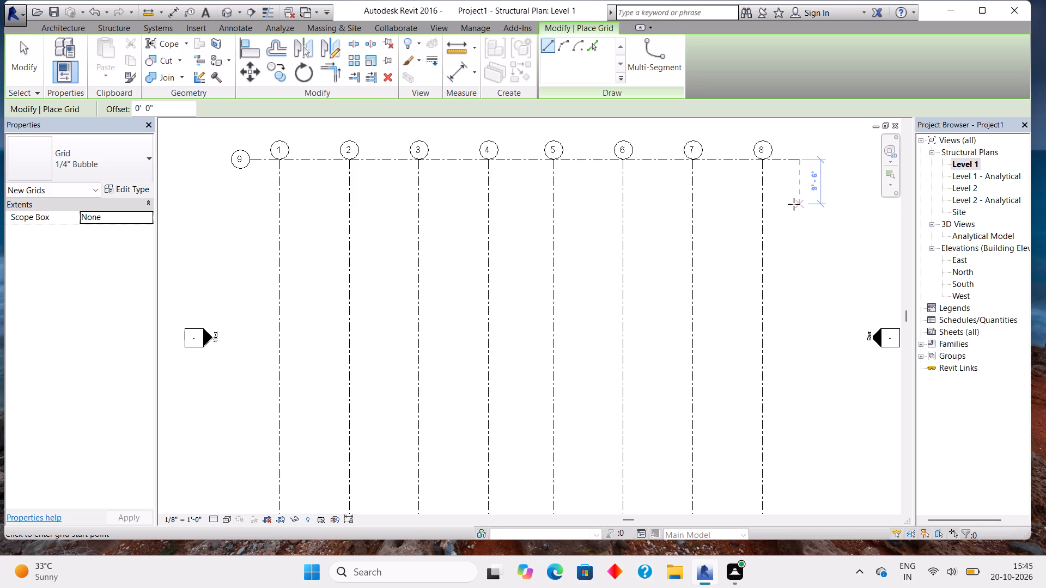
pyautogui.press('1')
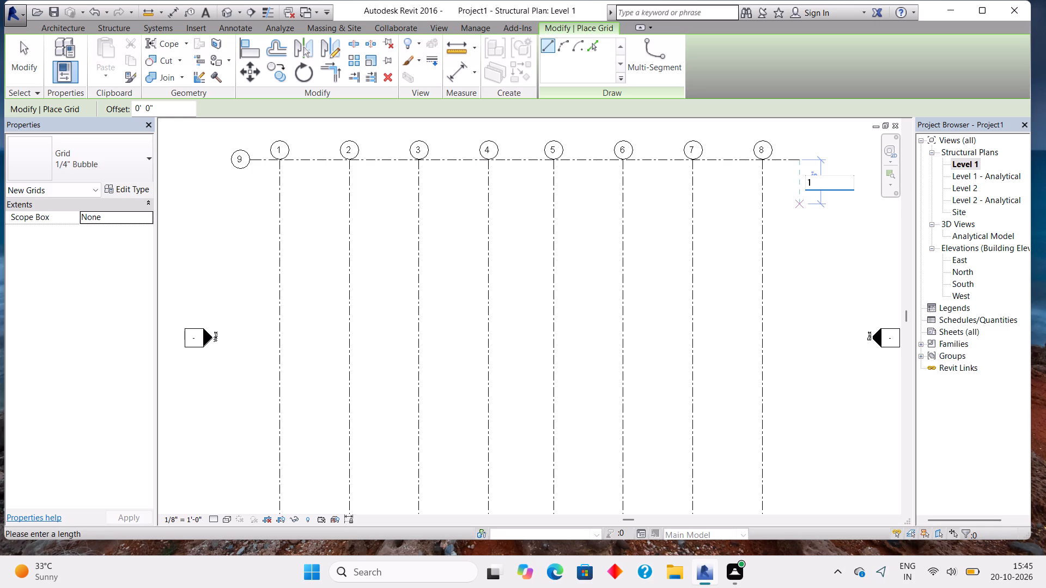
pyautogui.press('8')
pyautogui.press('Return')
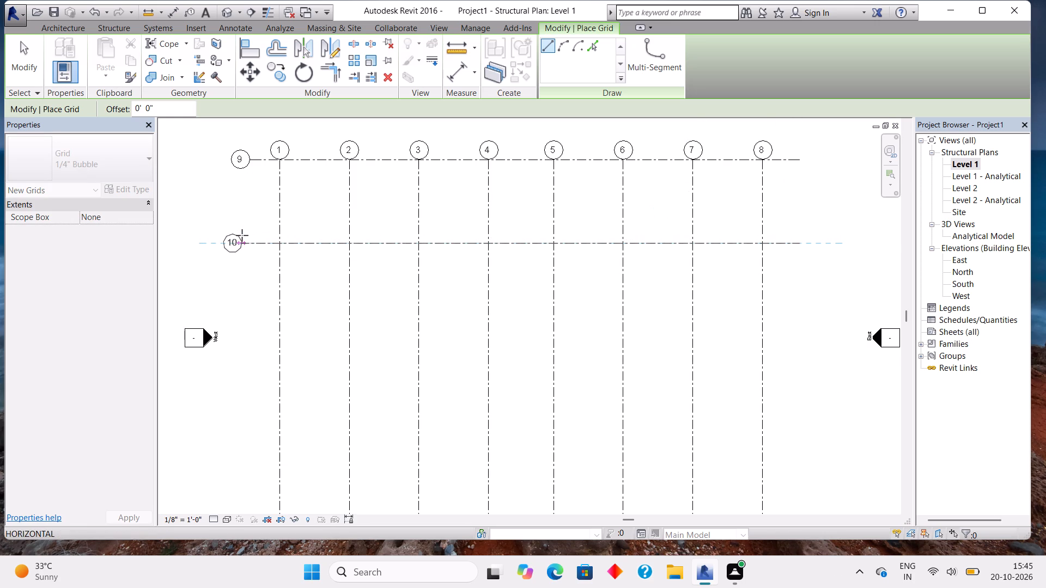
pyautogui.click(244, 236)
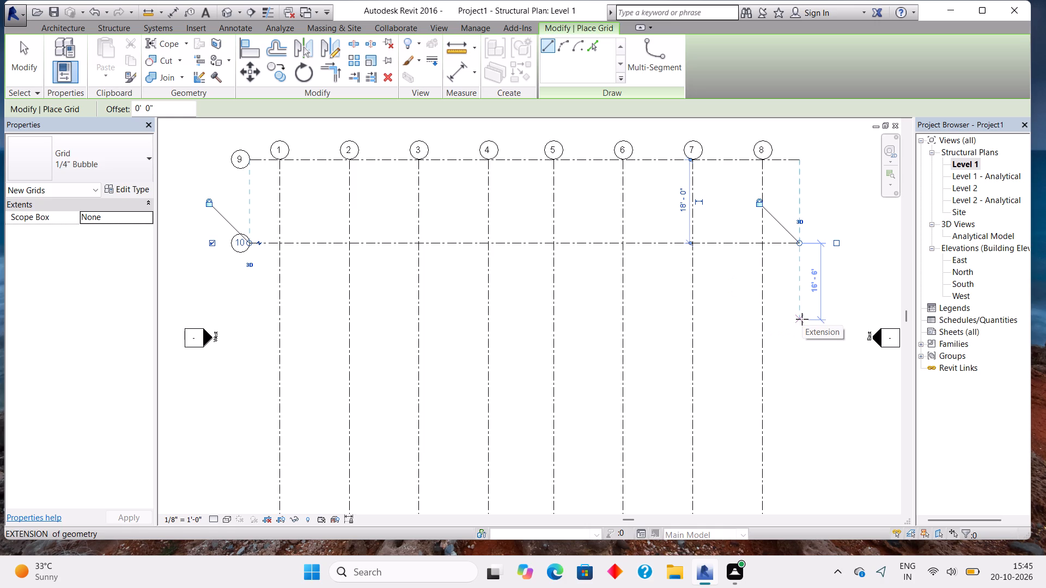
# Add a horizontal grid line 12' south of grid 10, drawn east to west with aligned ends.
pyautogui.write('12')
pyautogui.press('Return')
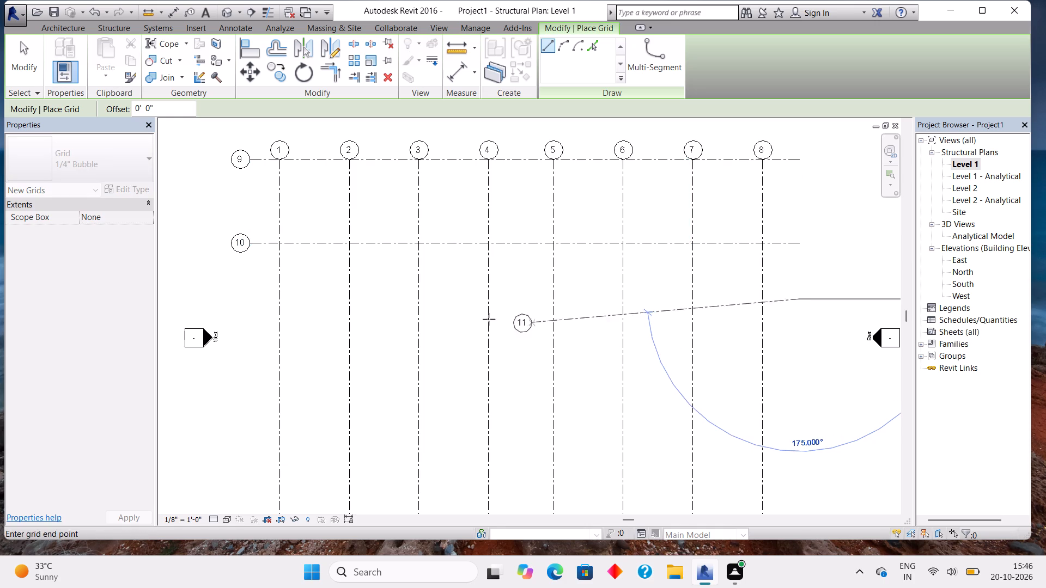
pyautogui.click(248, 288)
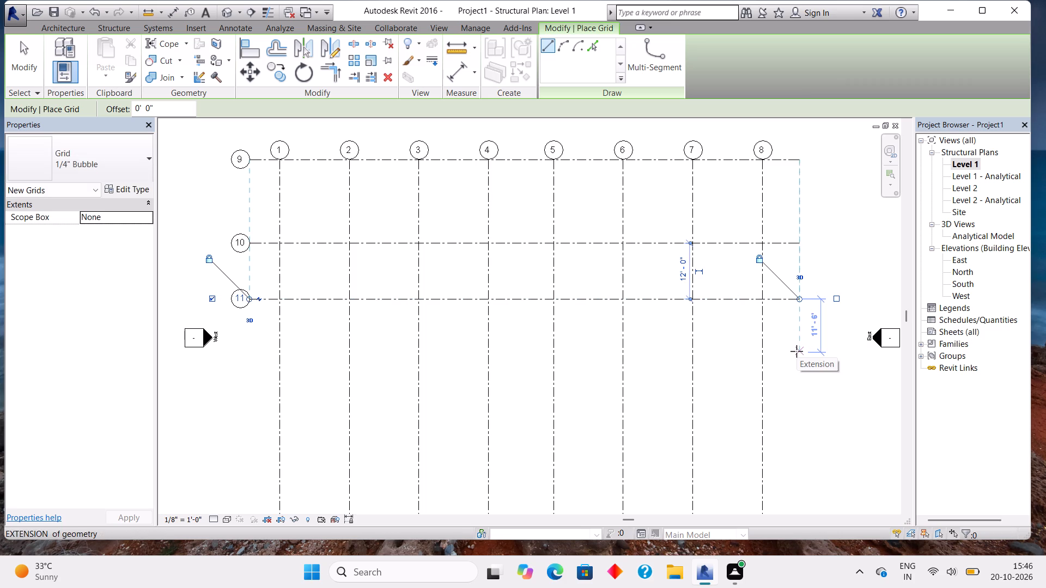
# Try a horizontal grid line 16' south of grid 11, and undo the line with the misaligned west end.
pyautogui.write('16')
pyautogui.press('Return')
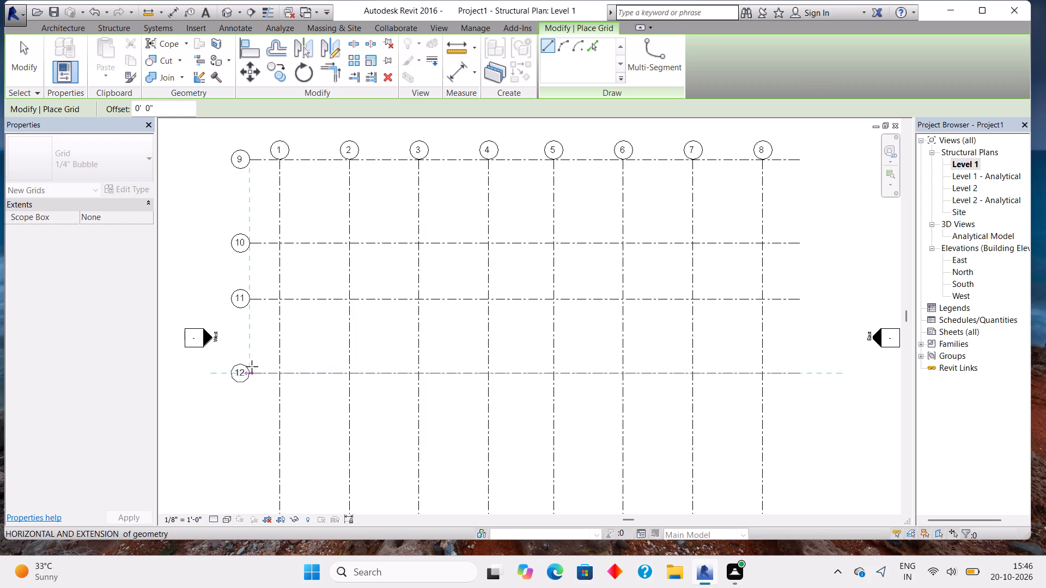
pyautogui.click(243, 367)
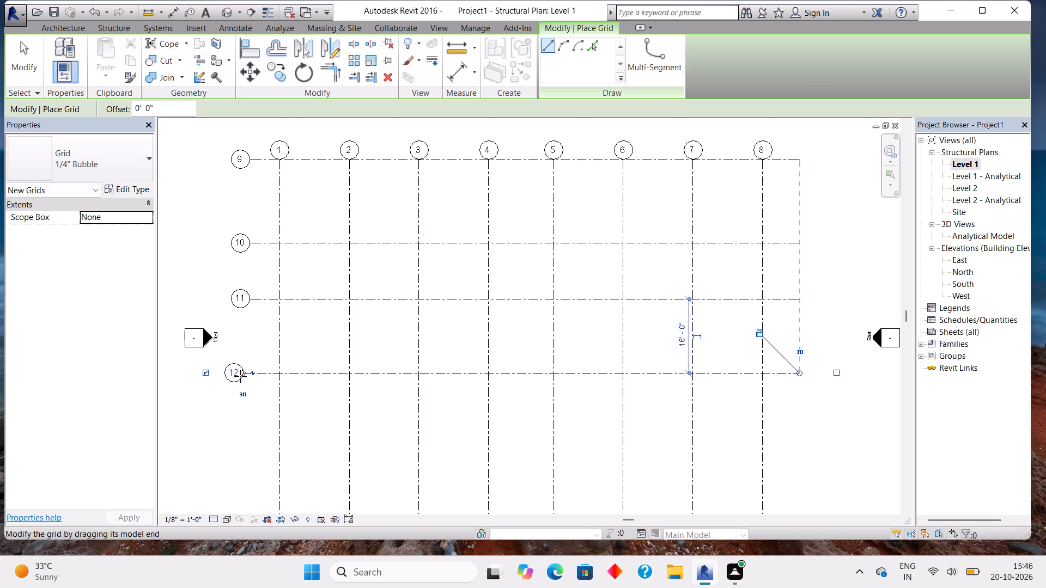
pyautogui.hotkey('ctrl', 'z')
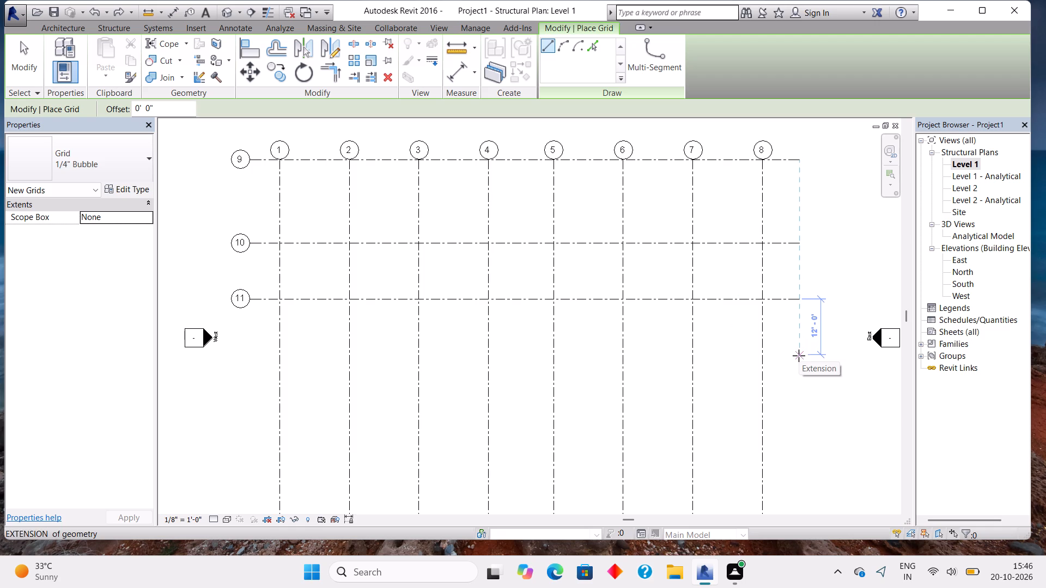
# Add a horizontal grid line 16' south of grid 11, drawn east to west with both ends aligned.
pyautogui.write('16')
pyautogui.press('Return')
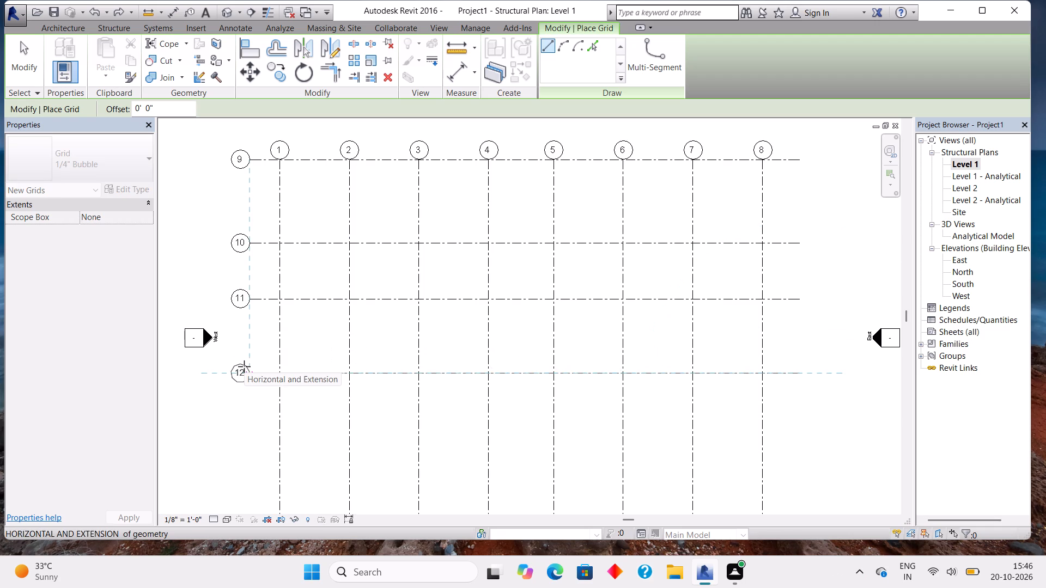
pyautogui.click(244, 366)
# Add a horizontal grid line 12' south of grid 12, drawn east to west with both ends aligned.
pyautogui.moveTo(624, 444); pyautogui.dragTo(551, 334, button='middle')
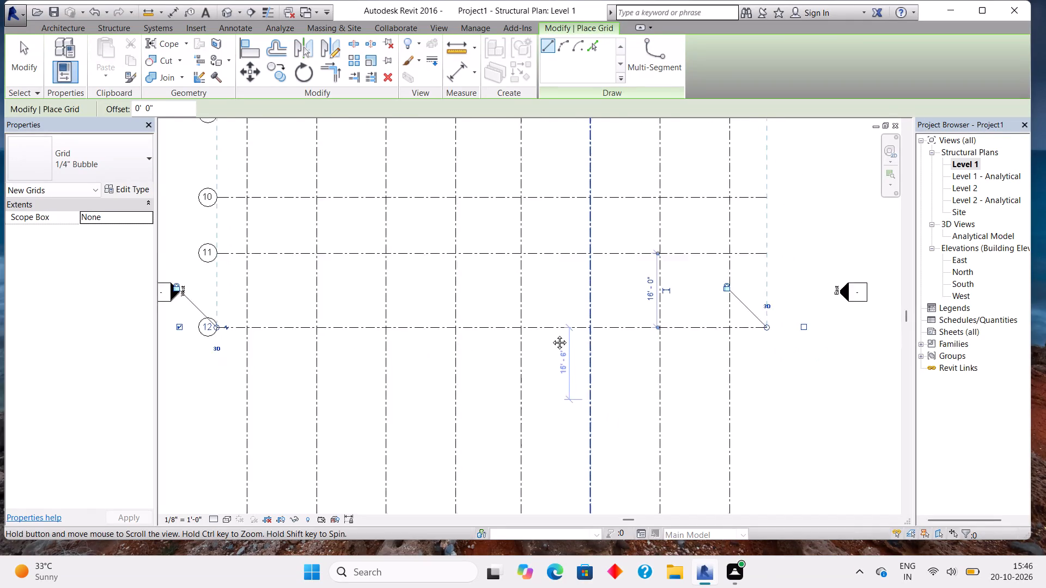
pyautogui.moveTo(551, 334); pyautogui.dragTo(548, 318, button='middle')
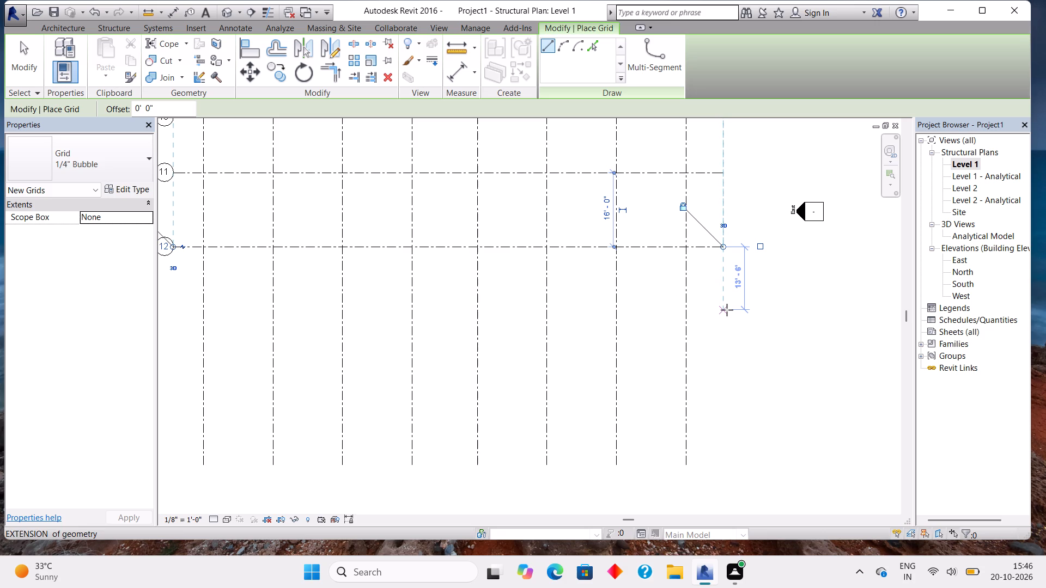
pyautogui.write('12')
pyautogui.press('Return')
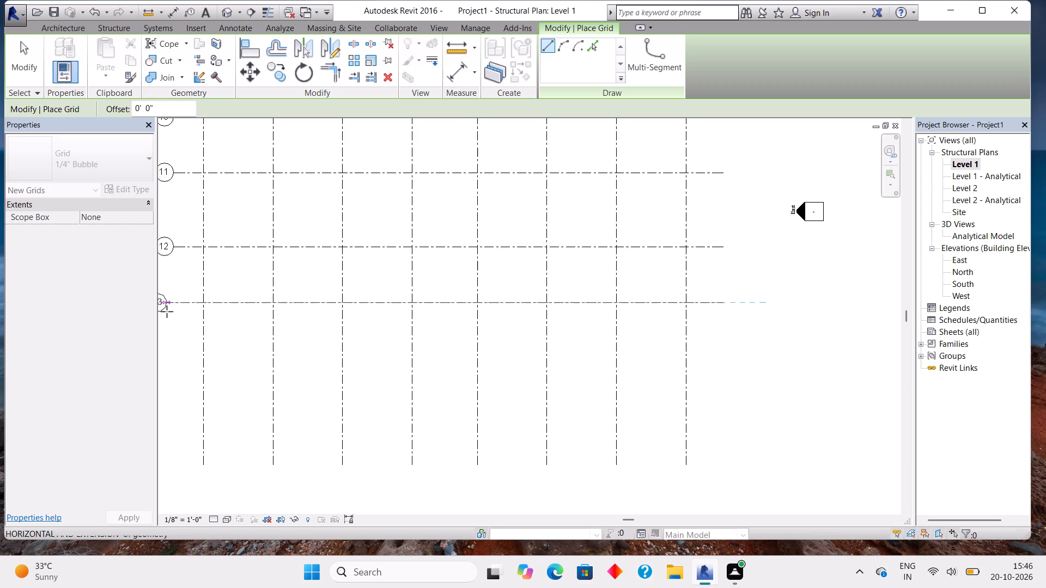
pyautogui.click(172, 310)
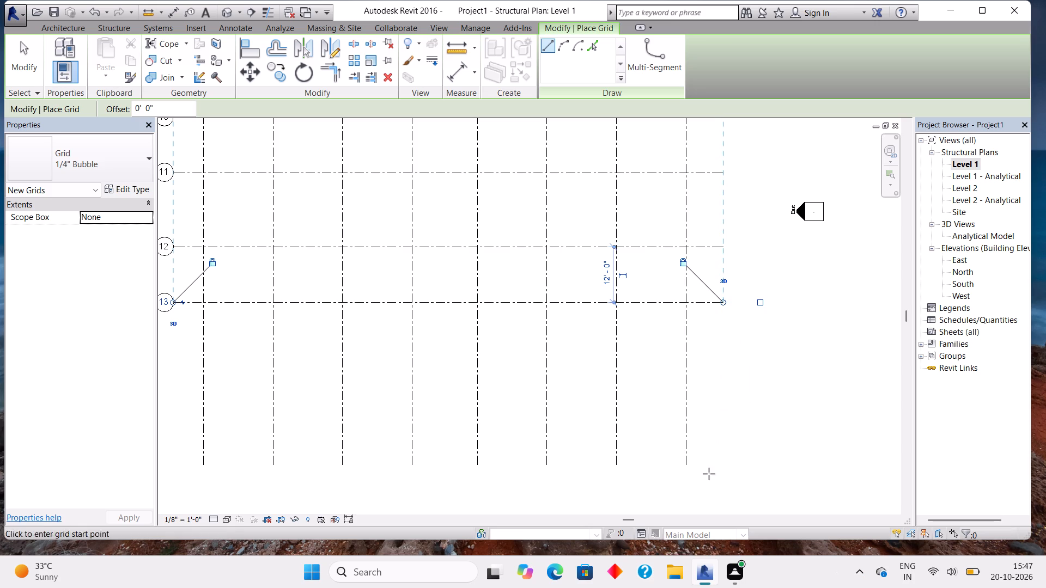
# Add a horizontal grid line 18' south of grid 13, drawn east to west with aligned ends, and finish placing grids.
pyautogui.write('18')
pyautogui.press('Return')
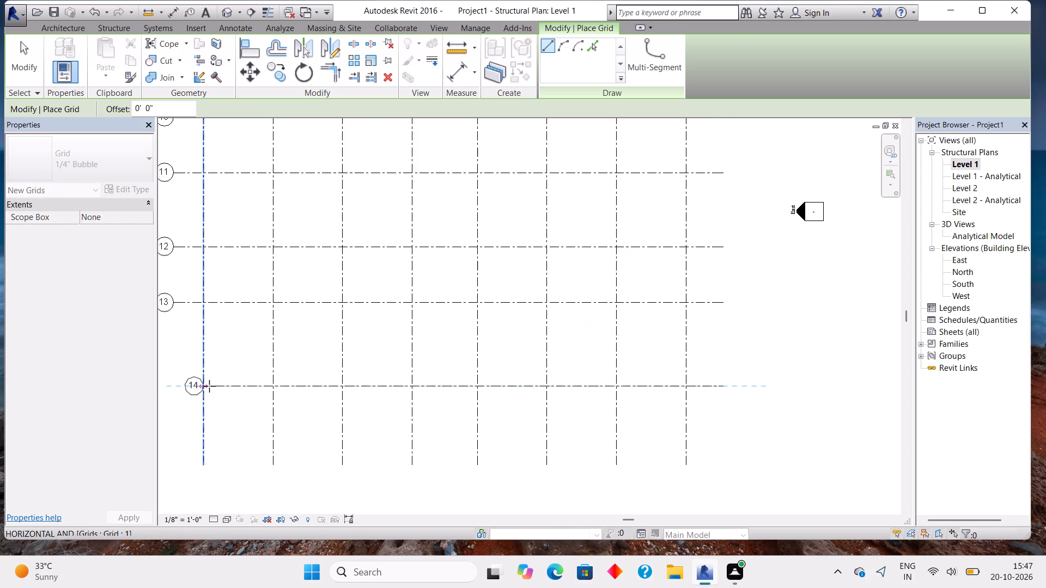
pyautogui.click(175, 380)
pyautogui.scroll(-5, 486, 376)
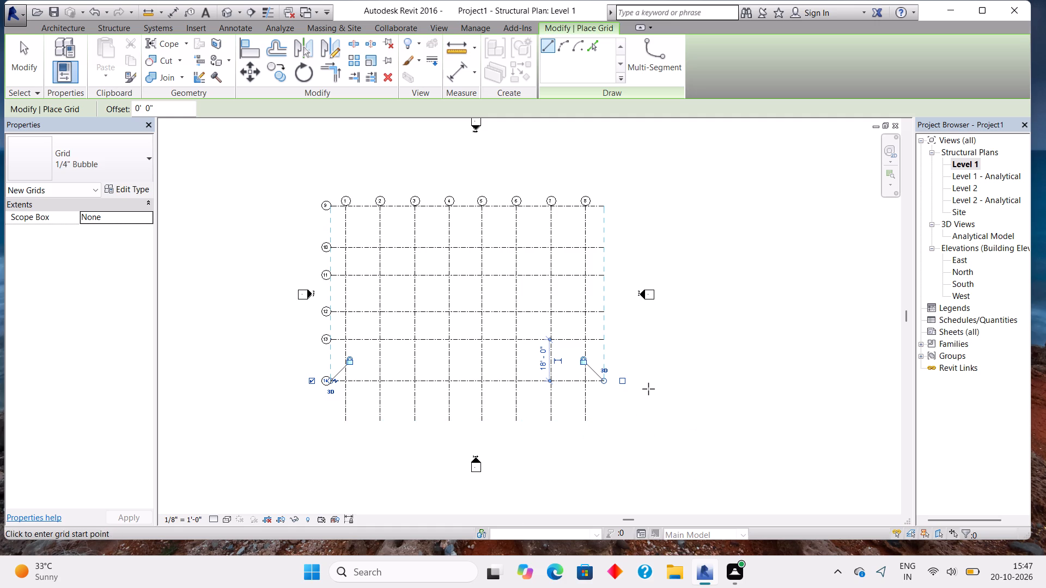
pyautogui.press('Escape')
pyautogui.press('Escape')
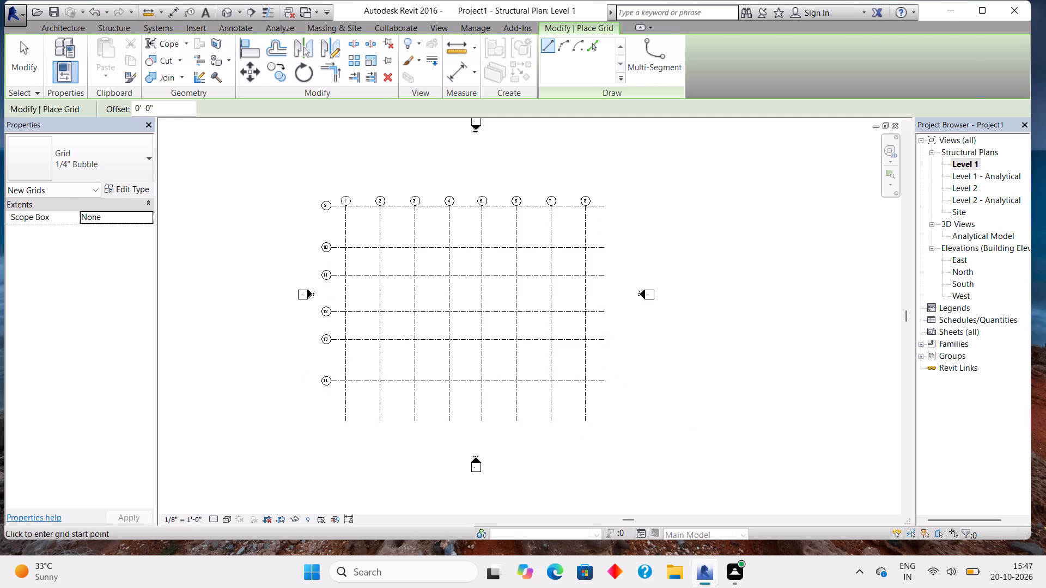
pyautogui.press('Escape')
pyautogui.press('Escape')
pyautogui.press('Escape')
pyautogui.press('Escape')
# Examine the overall grid layout, checking the spacing and the line ends on all sides.
pyautogui.scroll(-2, 648, 389)
pyautogui.scroll(6, 648, 389)
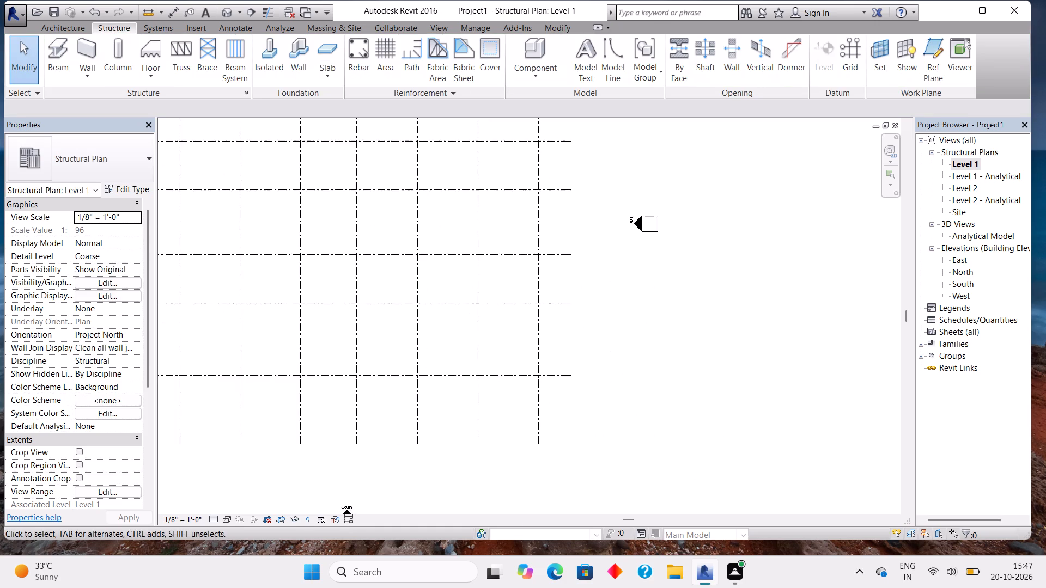
pyautogui.moveTo(586, 359); pyautogui.dragTo(806, 424, button='middle')
pyautogui.scroll(-1, 806, 424)
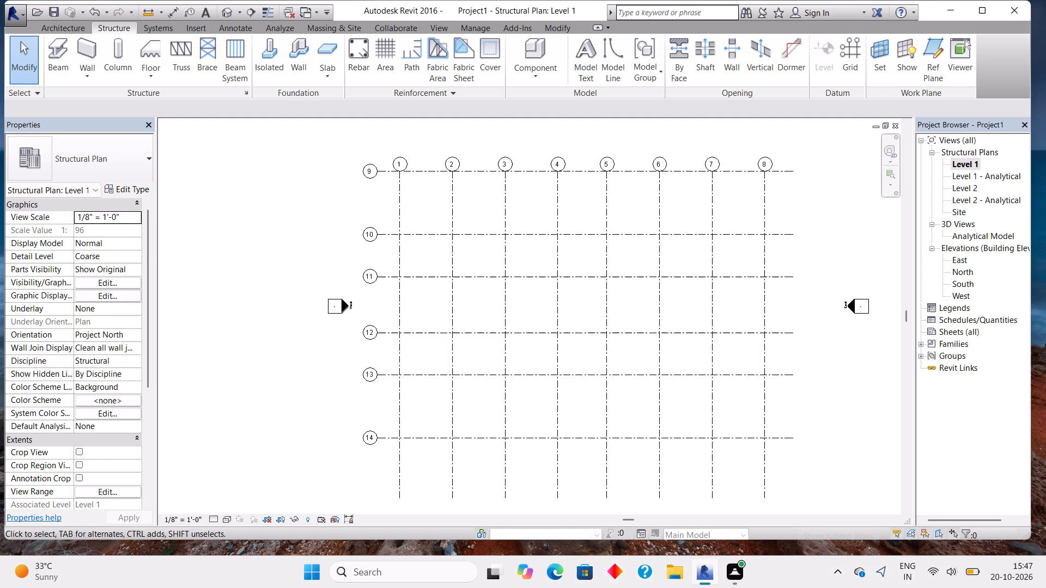
pyautogui.scroll(-2, 808, 587)
pyautogui.scroll(-3, 680, 353)
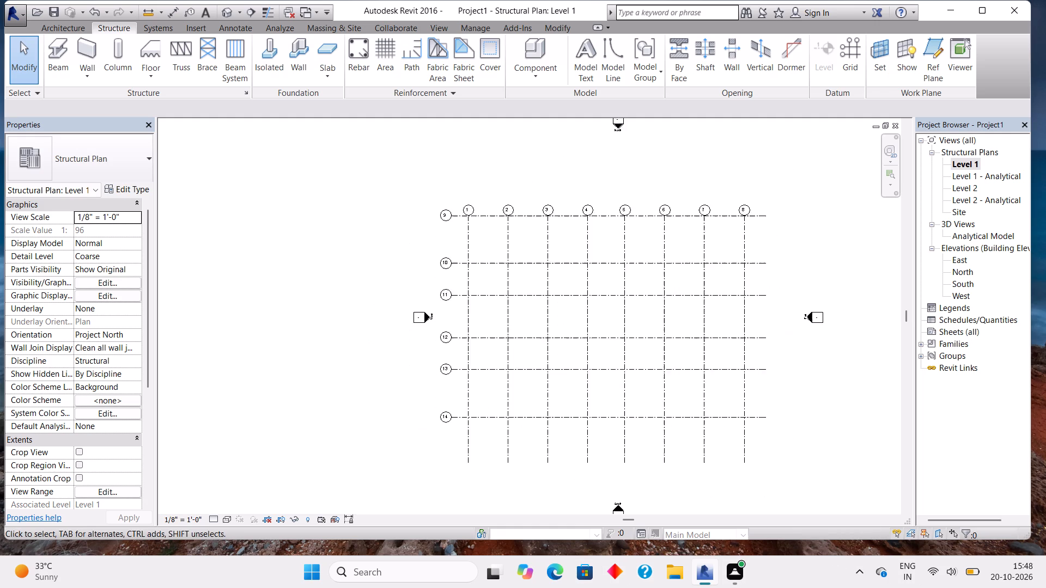
pyautogui.scroll(-1, 678, 361)
pyautogui.moveTo(728, 362); pyautogui.dragTo(577, 287, button='middle')
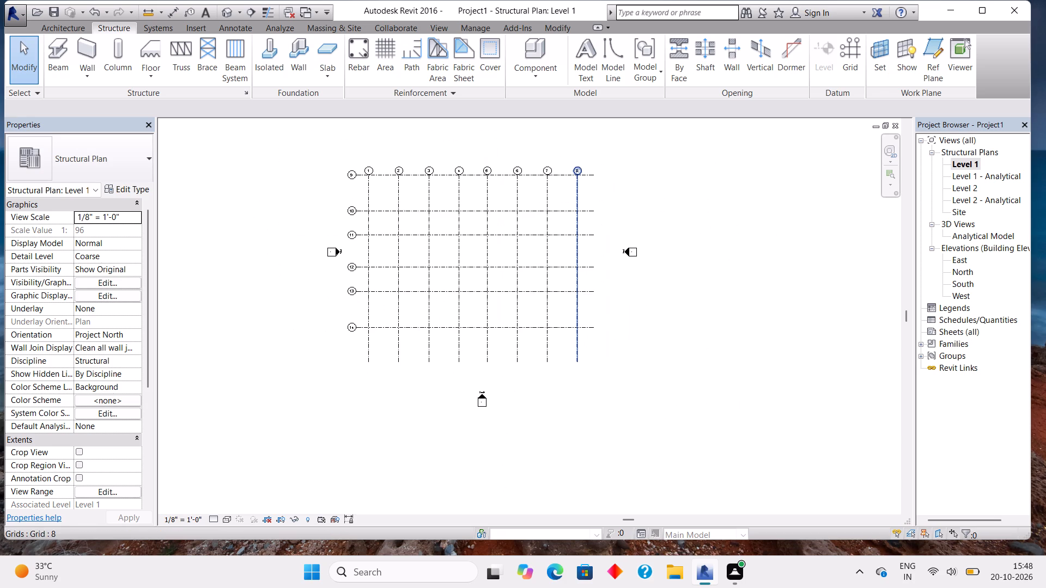
pyautogui.scroll(4, 577, 287)
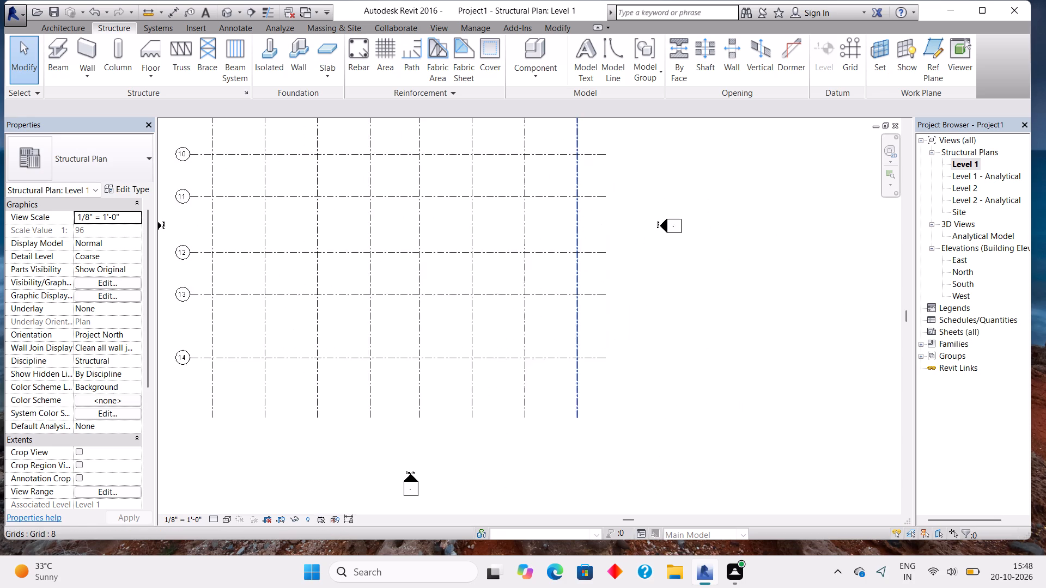
pyautogui.moveTo(585, 232); pyautogui.dragTo(601, 359, button='middle')
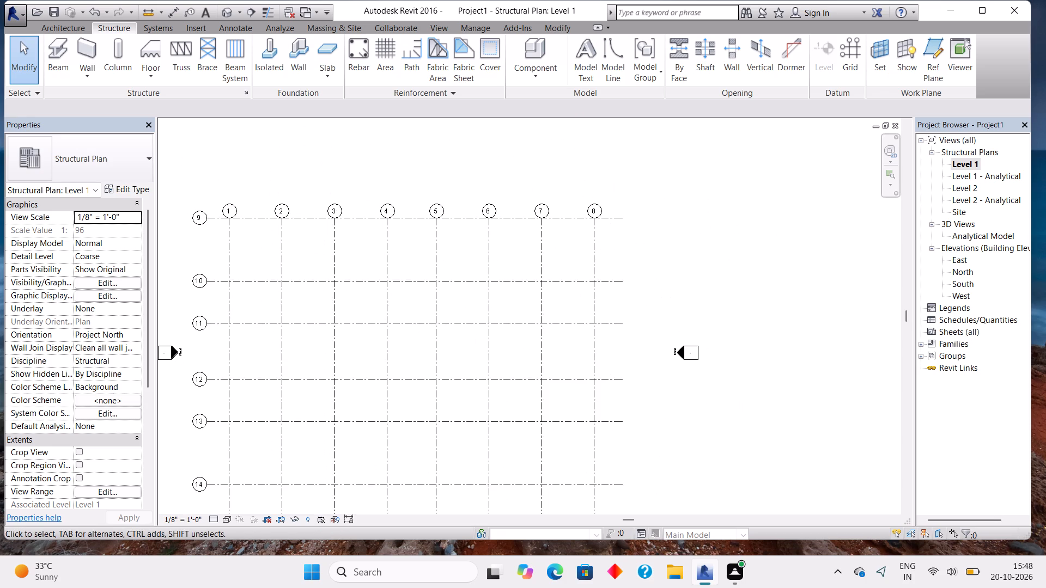
pyautogui.scroll(1, 601, 359)
pyautogui.scroll(-2, 601, 359)
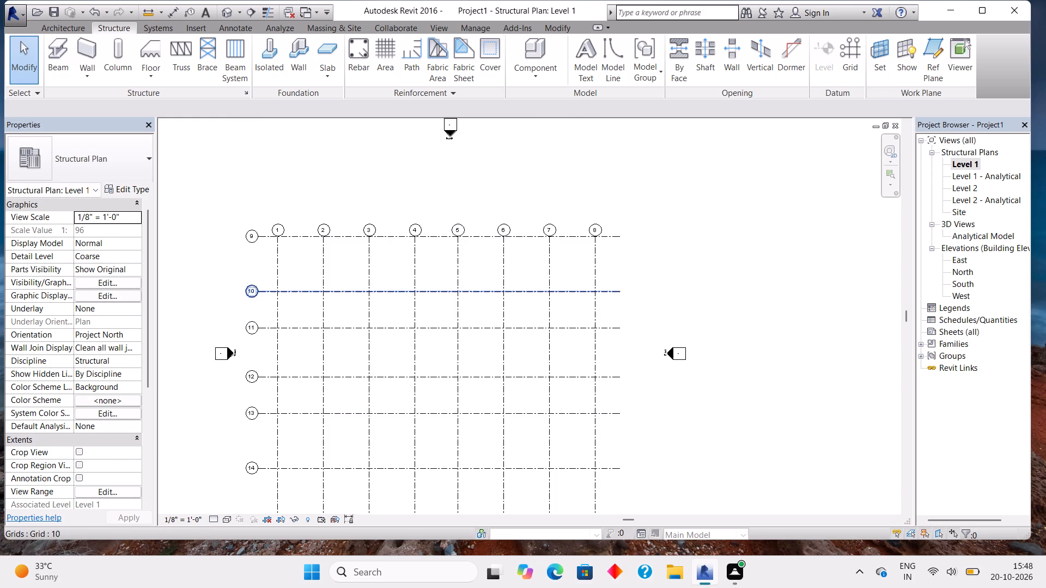
# Shorten the aligned east ends of horizontal grids 9 to 14 so they stop at vertical grid 8.
pyautogui.moveTo(617, 293); pyautogui.dragTo(607, 293)
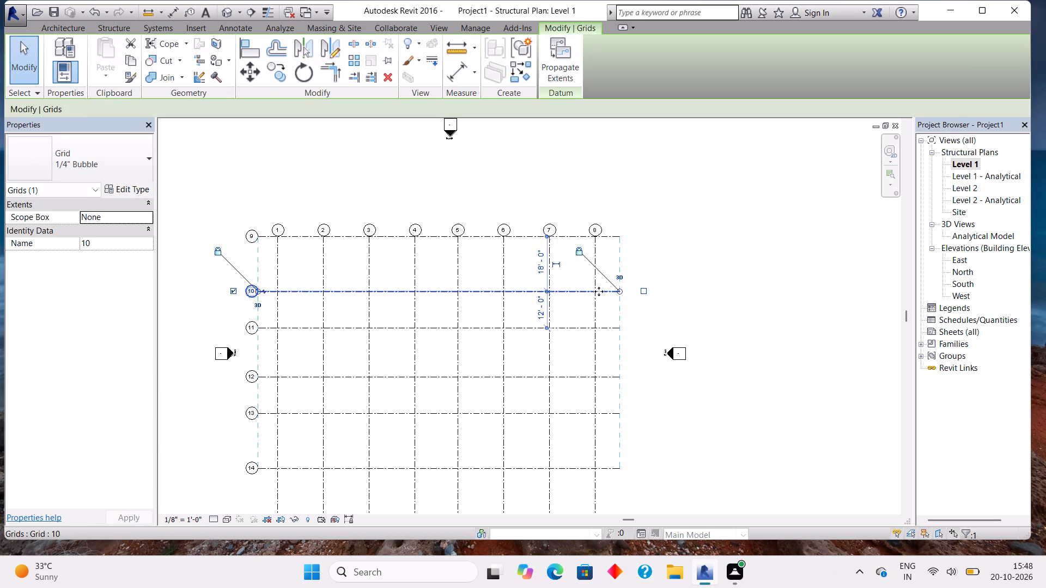
pyautogui.click(619, 292)
pyautogui.click(619, 292)
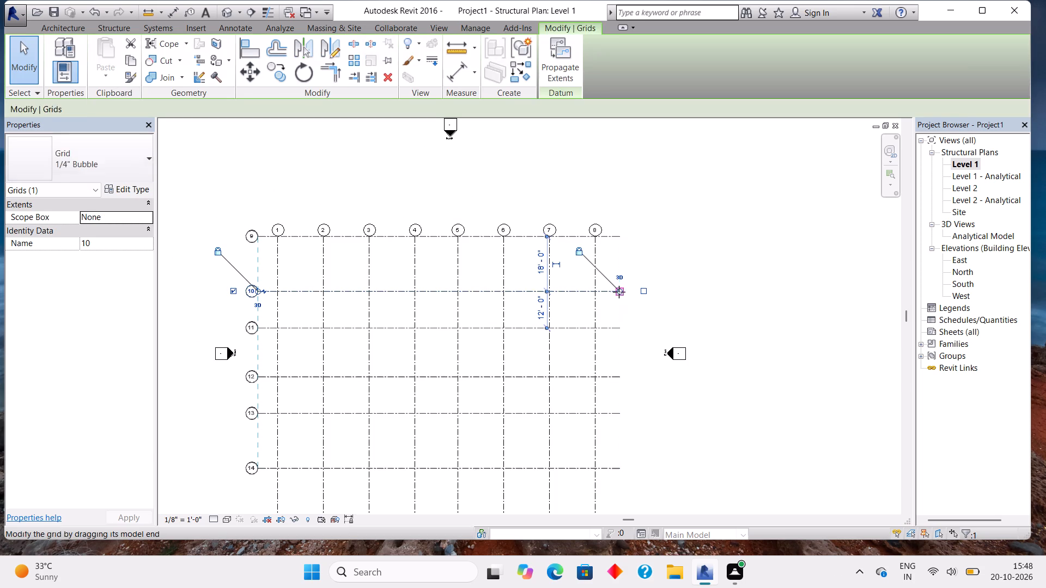
pyautogui.click(619, 292)
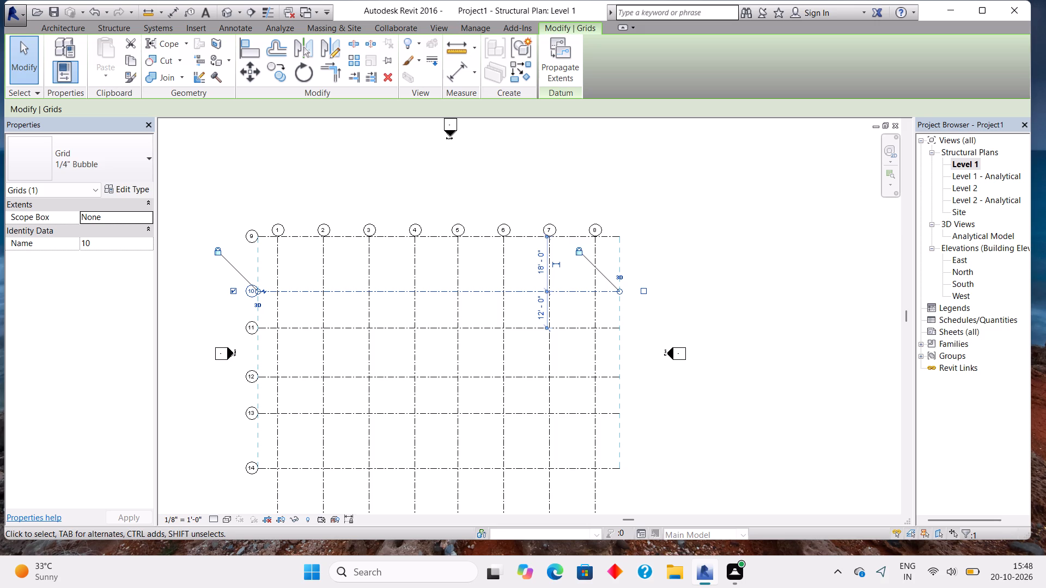
pyautogui.scroll(3, 623, 293)
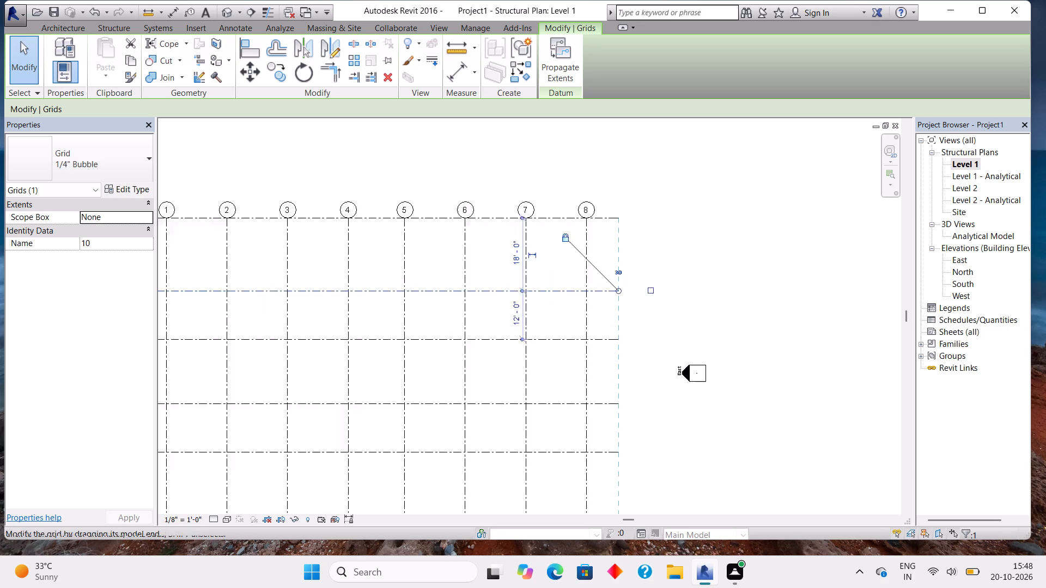
pyautogui.scroll(3, 623, 293)
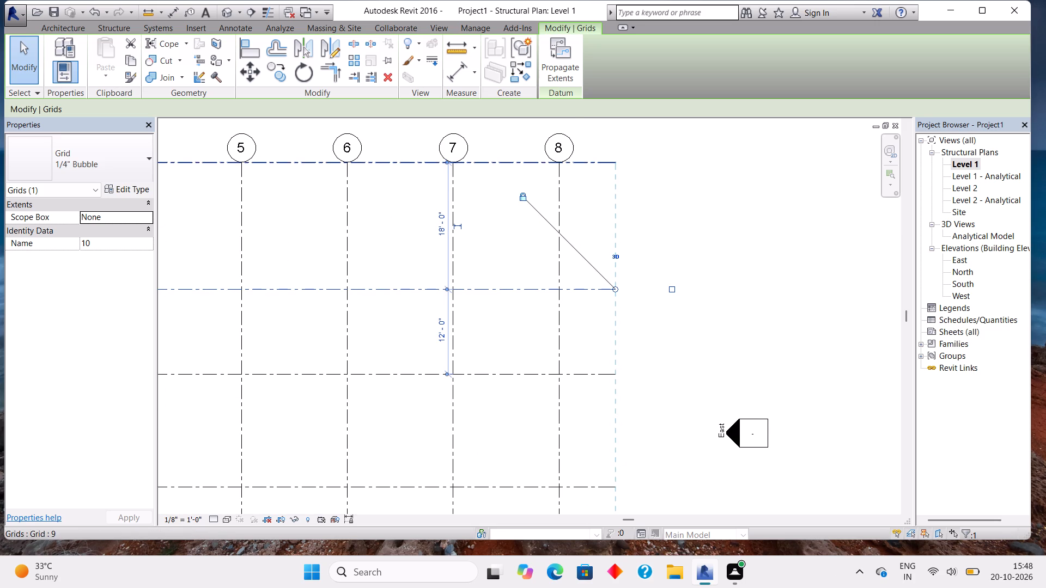
pyautogui.click(614, 161)
pyautogui.moveTo(614, 161); pyautogui.dragTo(579, 163)
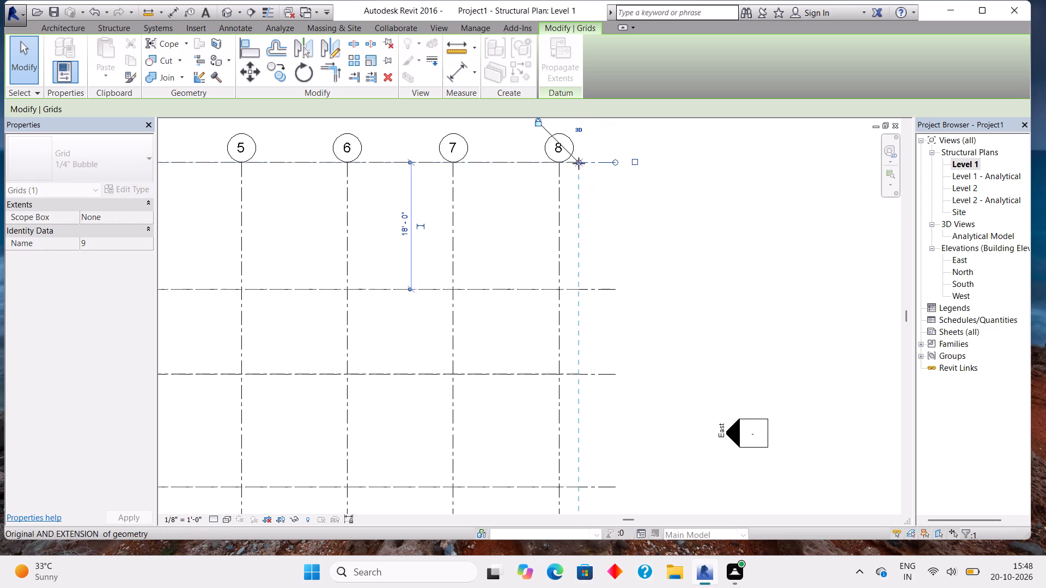
pyautogui.moveTo(579, 163); pyautogui.dragTo(561, 164)
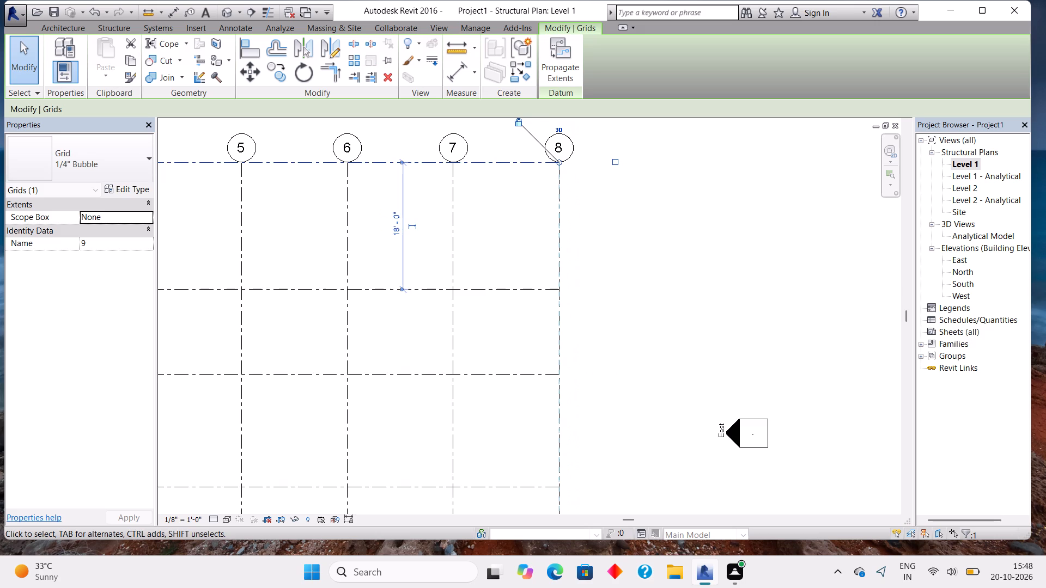
pyautogui.scroll(-4, 637, 323)
pyautogui.moveTo(652, 381); pyautogui.dragTo(829, 287, button='middle')
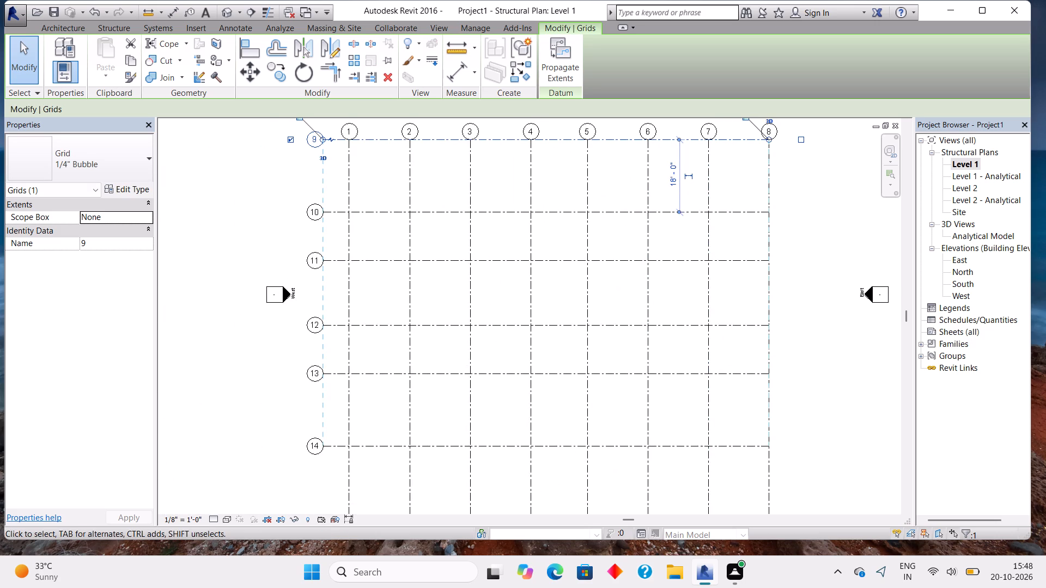
pyautogui.scroll(-1, 815, 368)
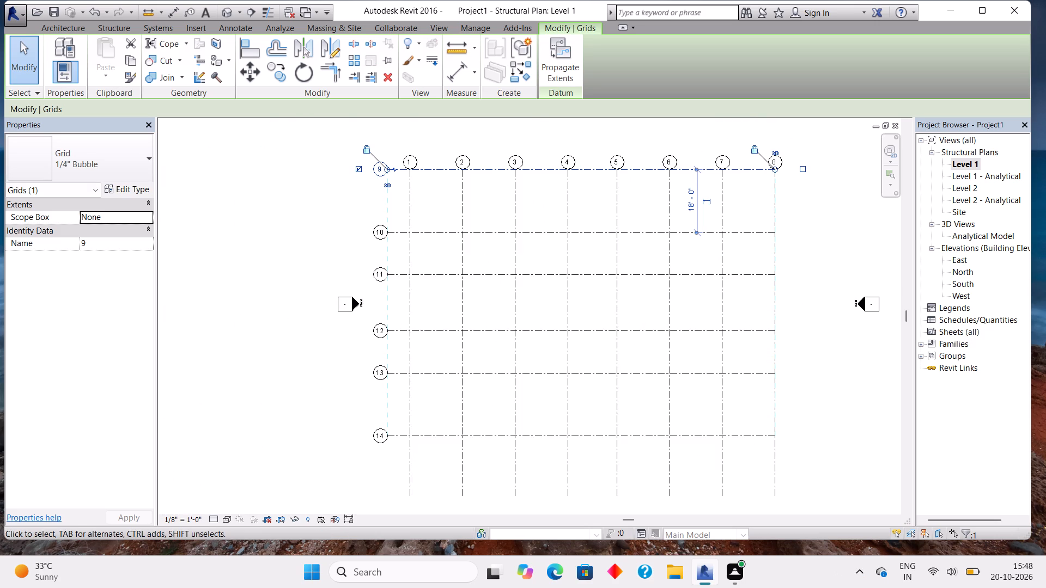
pyautogui.press('Escape')
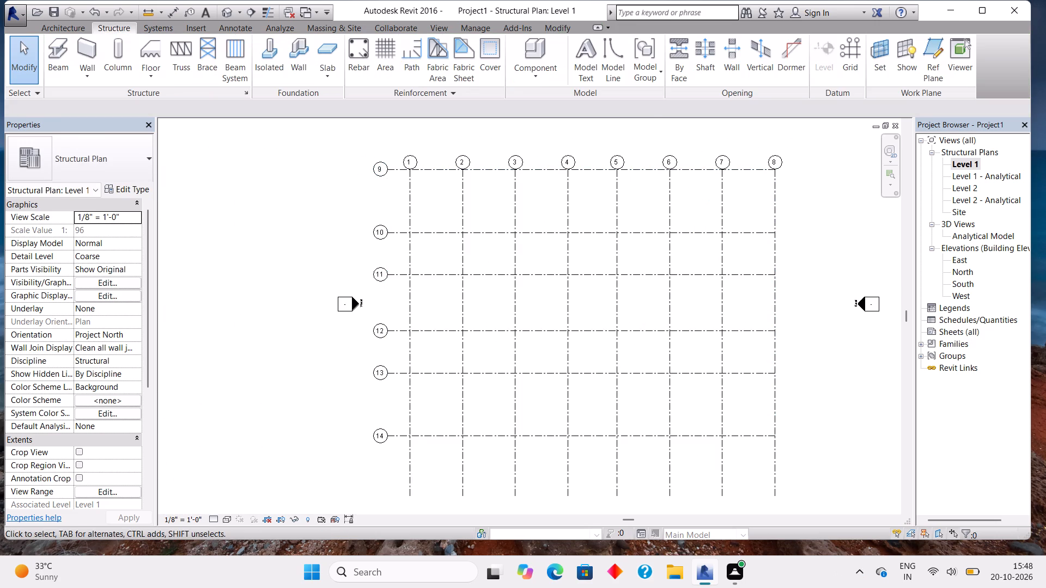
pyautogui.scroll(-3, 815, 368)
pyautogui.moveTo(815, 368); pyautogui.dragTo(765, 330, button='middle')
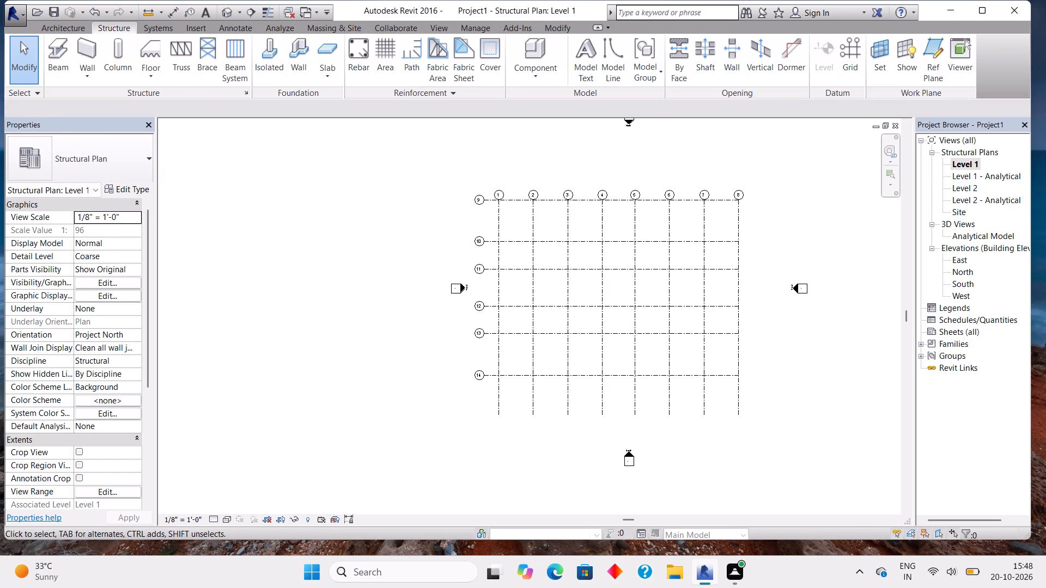
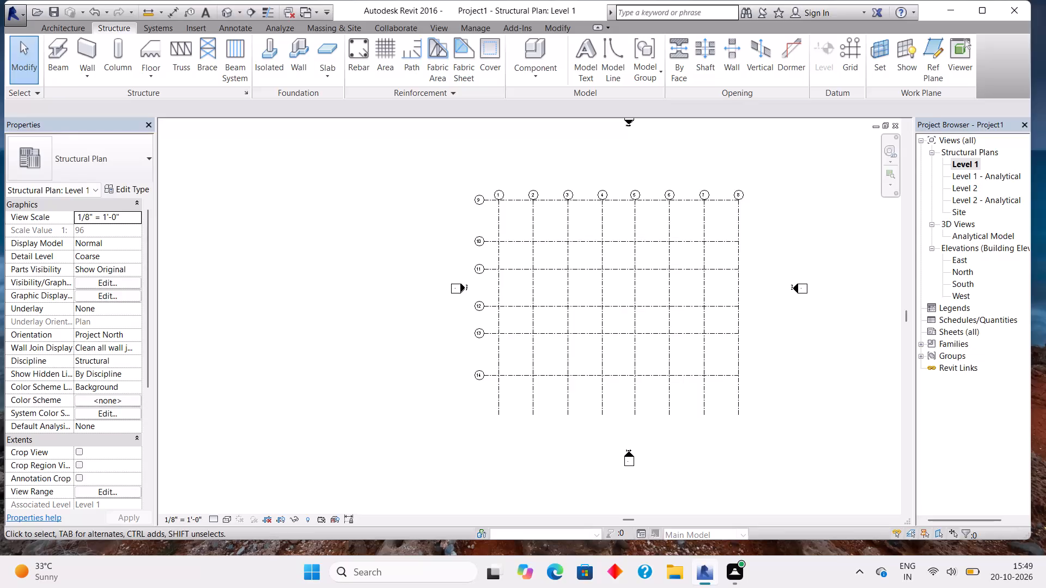
# Open the East elevation and examine the Level 1 and Level 2 lines and their level heads.
pyautogui.doubleClick(963, 260)
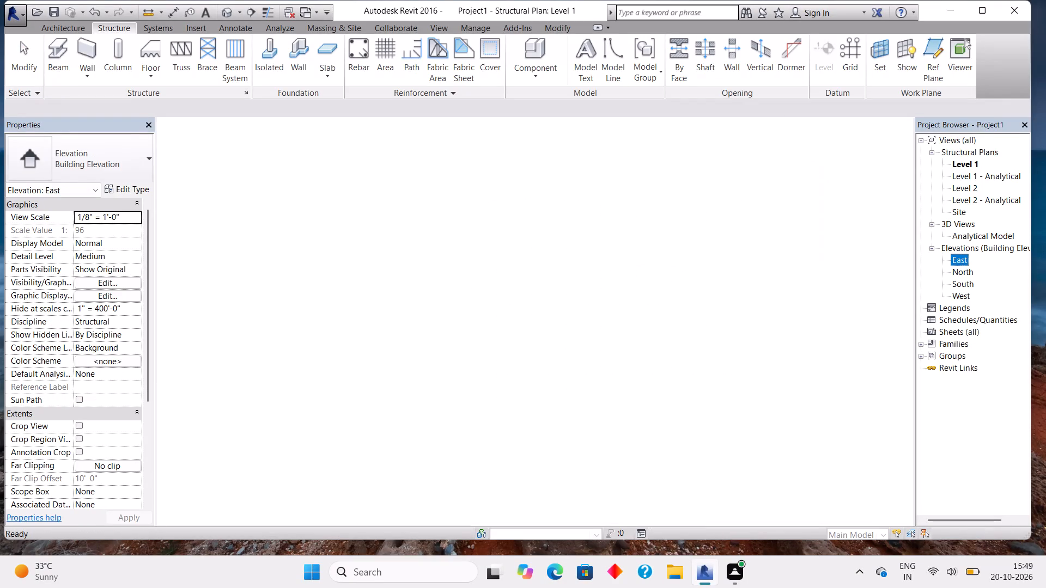
pyautogui.scroll(-2, 685, 415)
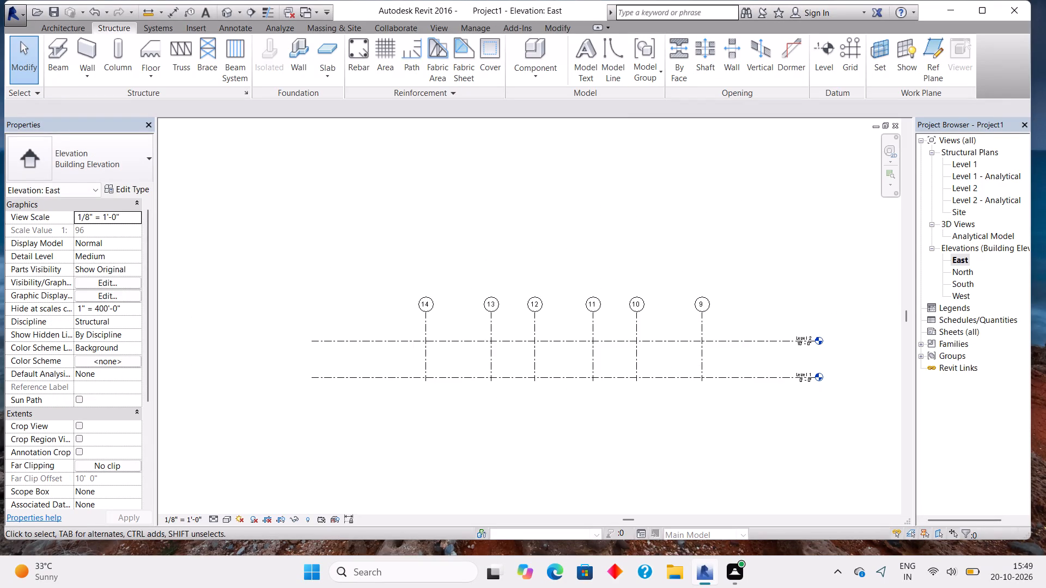
pyautogui.scroll(-1, 685, 415)
pyautogui.scroll(1, 685, 415)
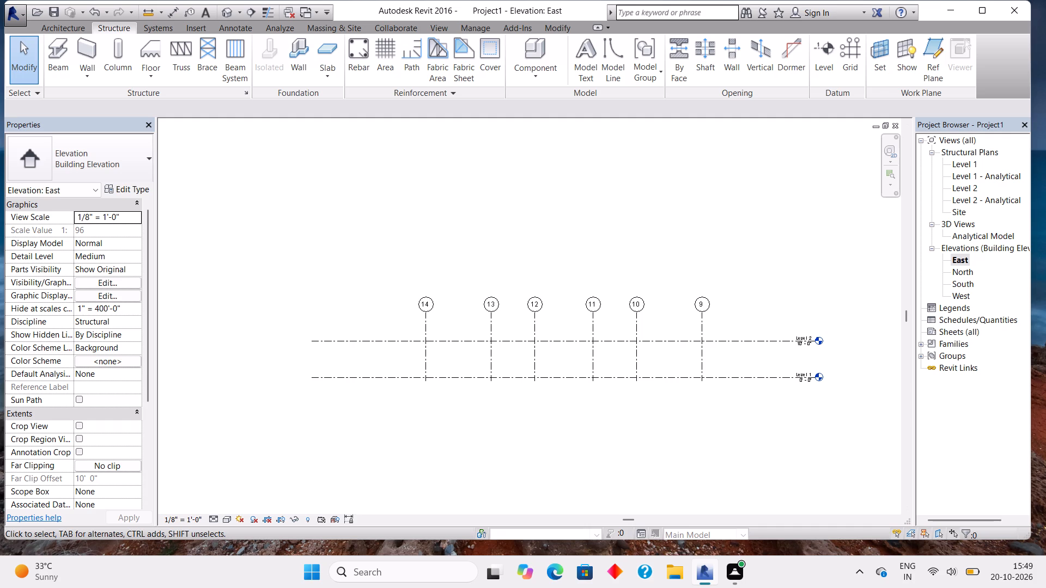
pyautogui.click(820, 343)
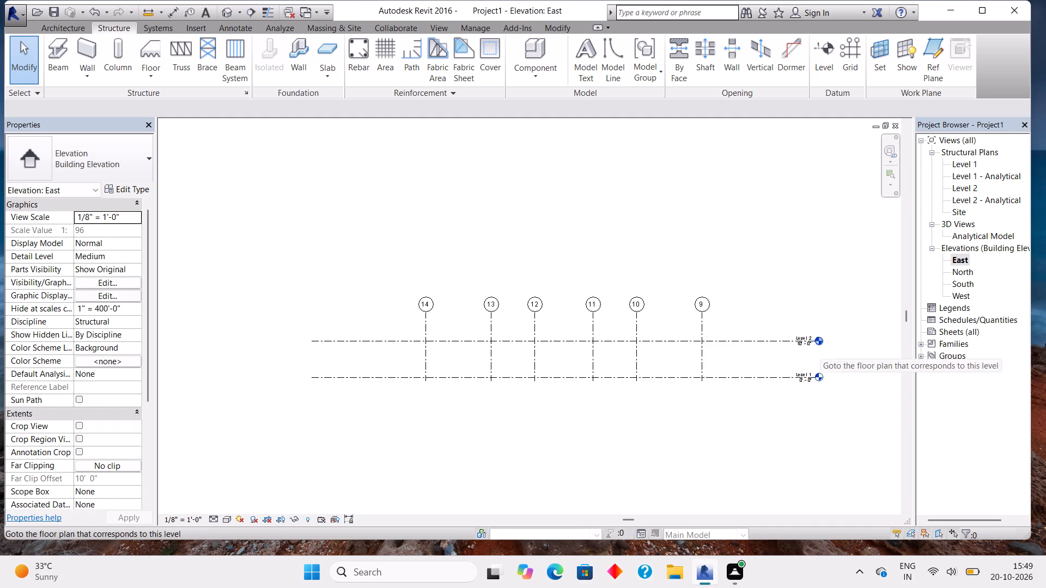
pyautogui.scroll(3, 820, 343)
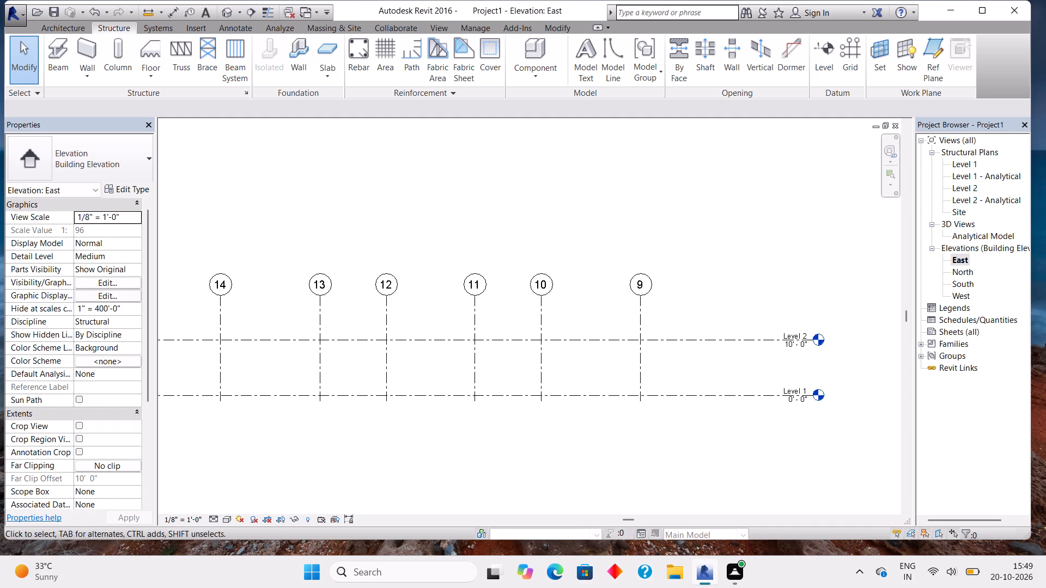
pyautogui.click(817, 343)
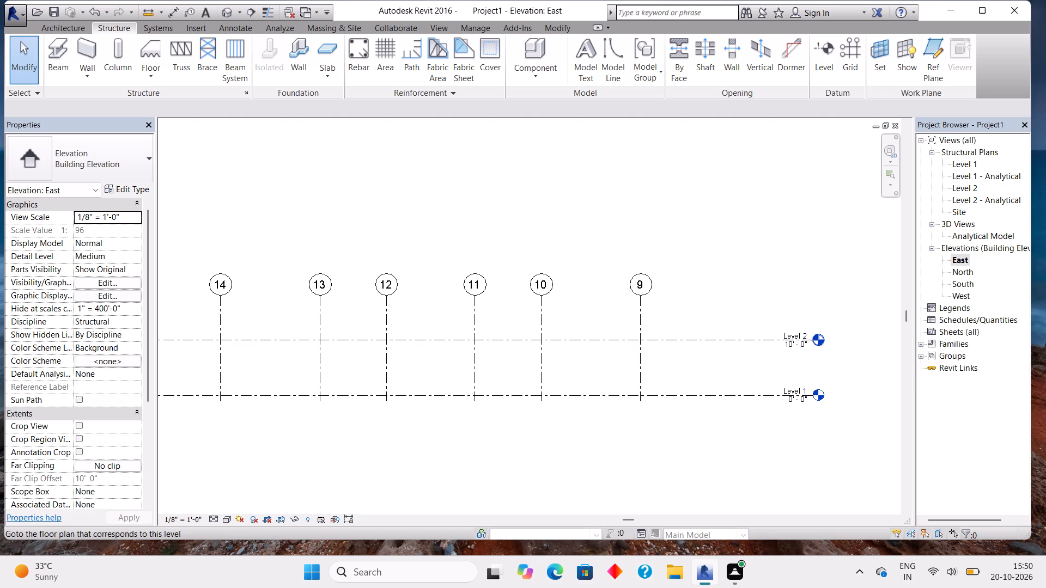
pyautogui.click(795, 336)
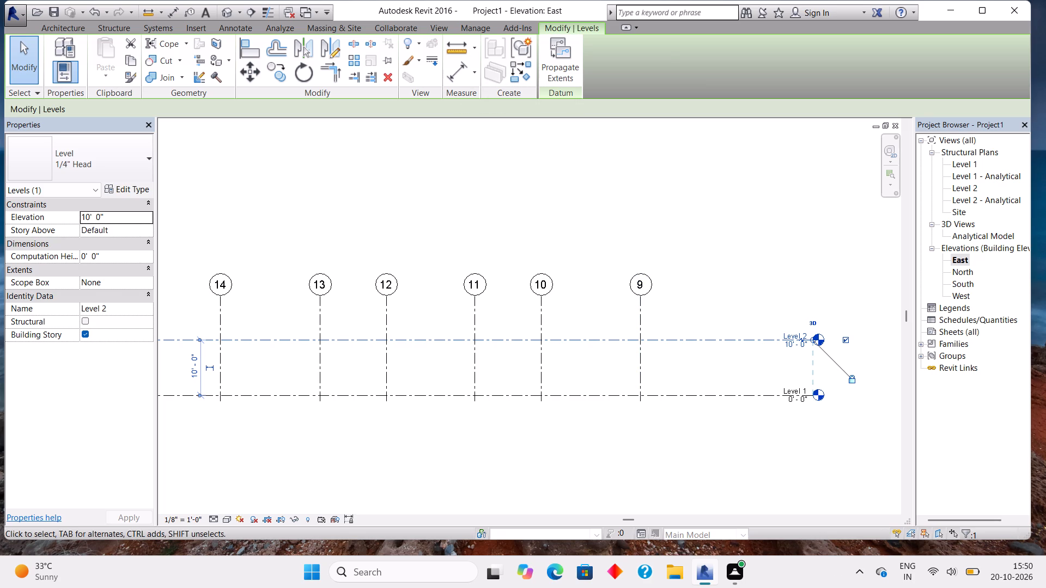
pyautogui.click(813, 340)
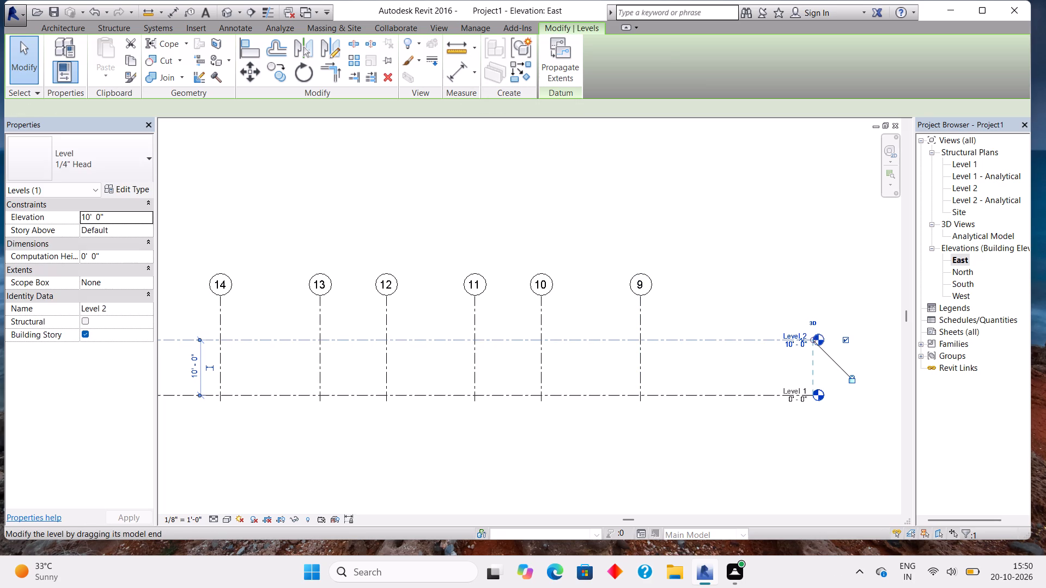
pyautogui.click(834, 361)
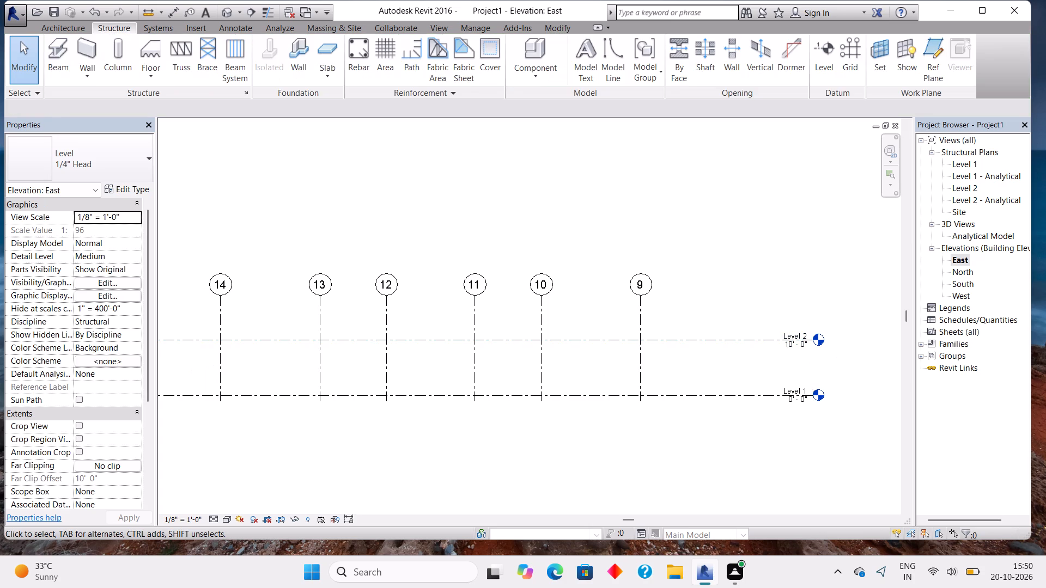
pyautogui.click(823, 338)
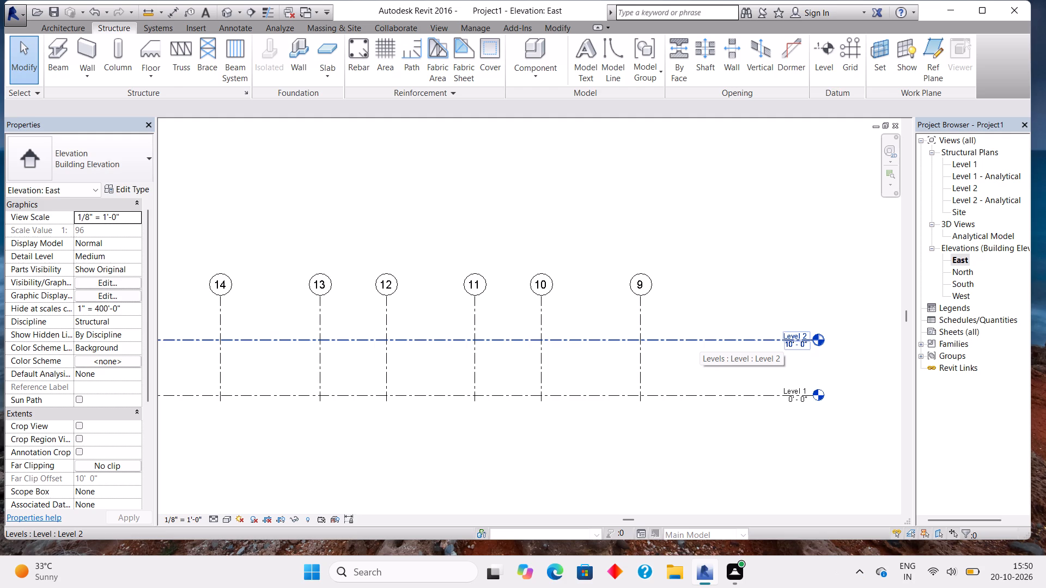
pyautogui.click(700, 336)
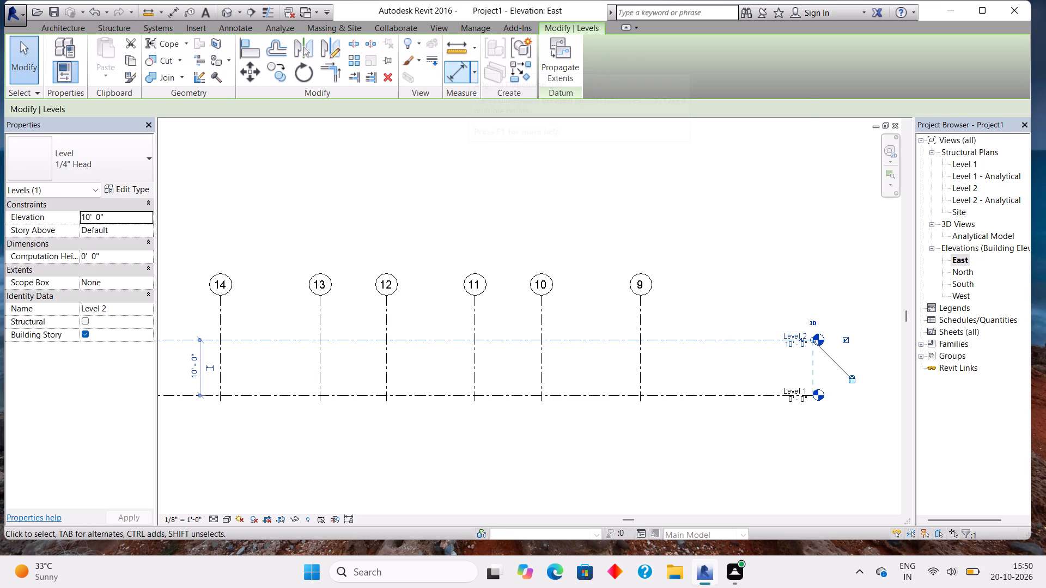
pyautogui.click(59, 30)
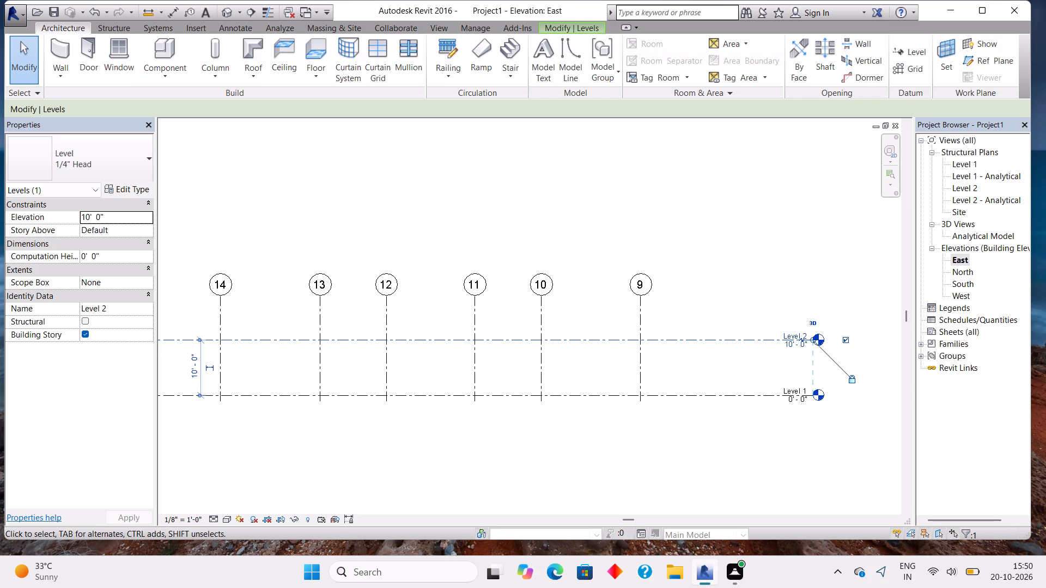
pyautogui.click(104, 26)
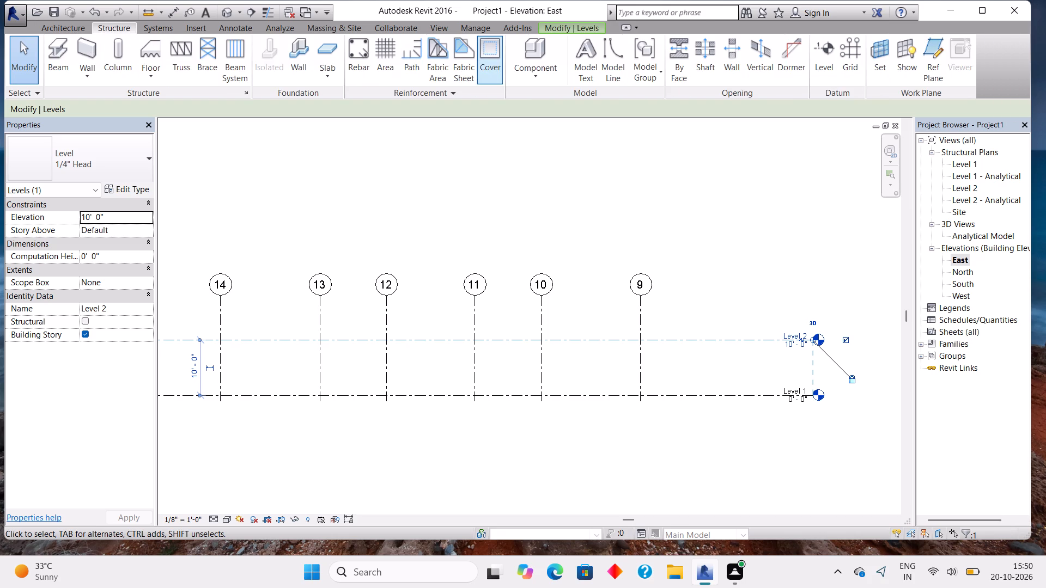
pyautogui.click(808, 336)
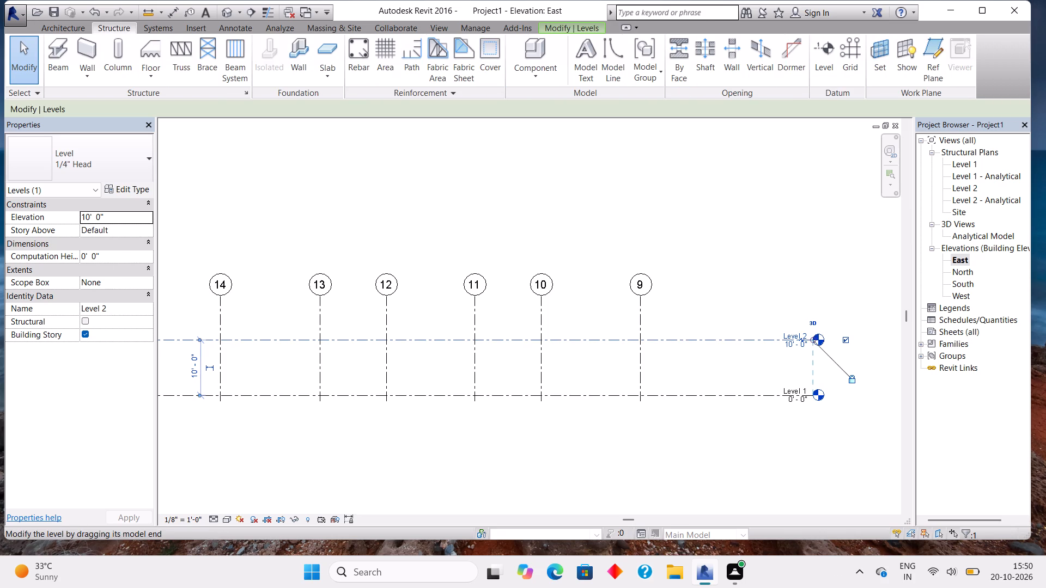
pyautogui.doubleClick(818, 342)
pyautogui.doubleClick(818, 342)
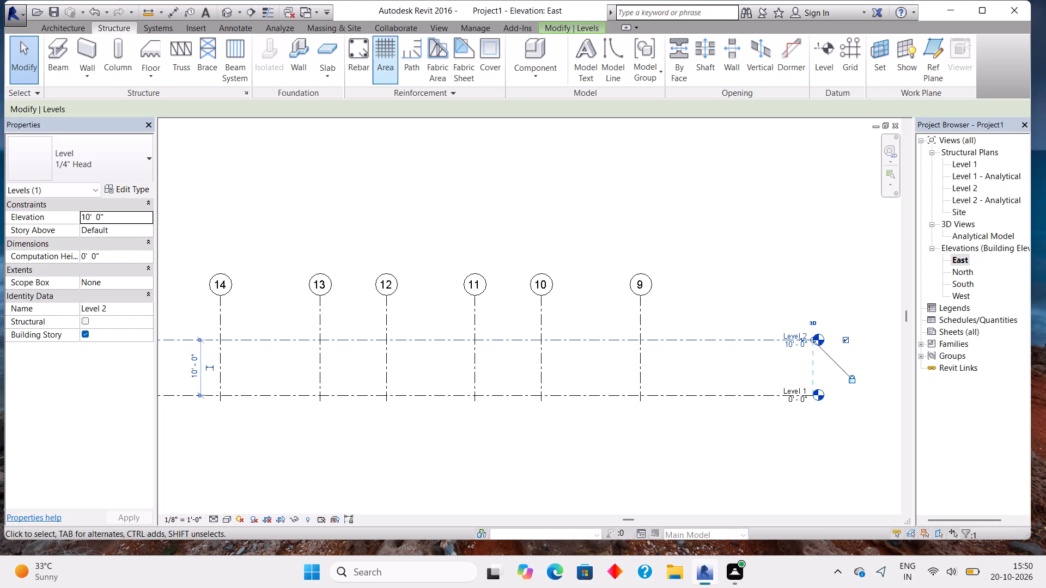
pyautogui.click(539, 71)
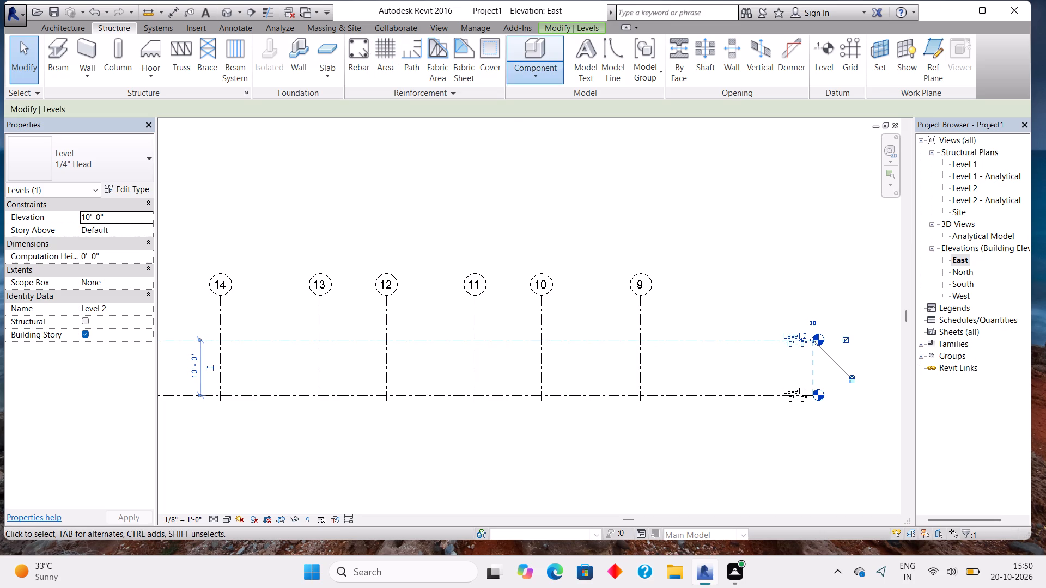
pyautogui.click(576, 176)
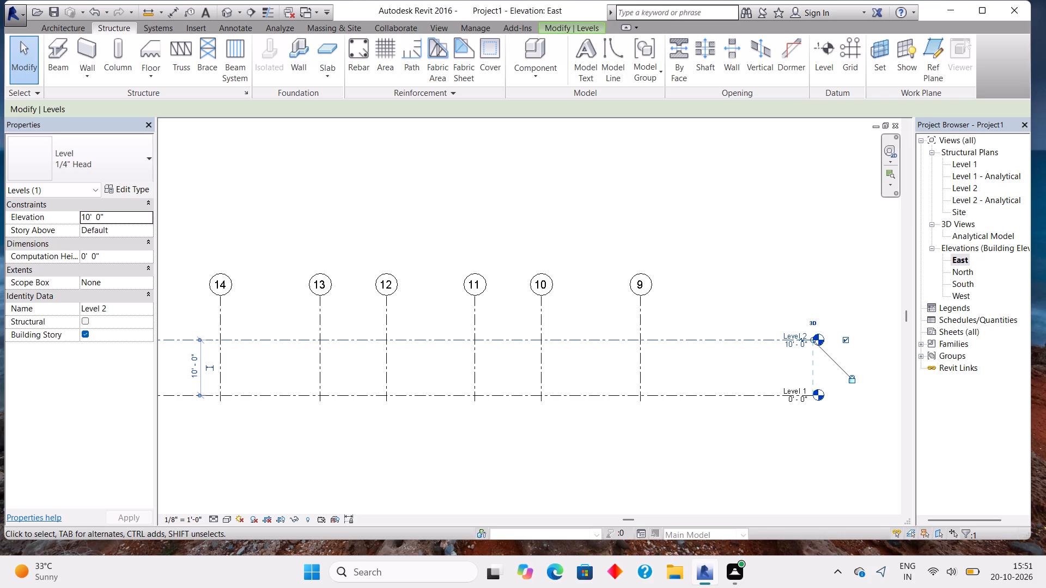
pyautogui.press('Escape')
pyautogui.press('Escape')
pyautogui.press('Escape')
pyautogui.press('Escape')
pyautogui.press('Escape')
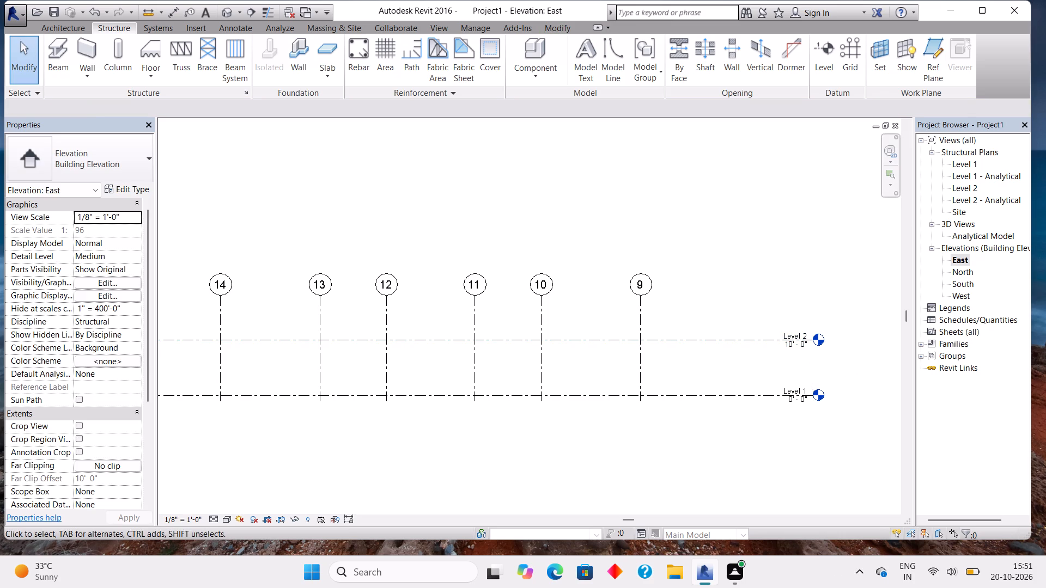
# Reopen the Level 1 structural plan to view the grid layout.
pyautogui.click(970, 166)
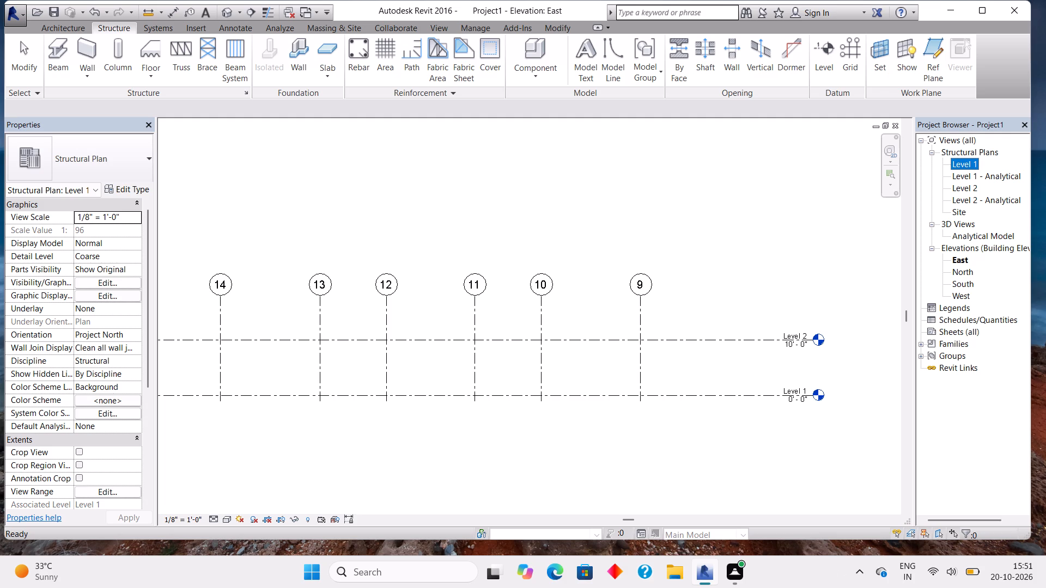
pyautogui.click(964, 166)
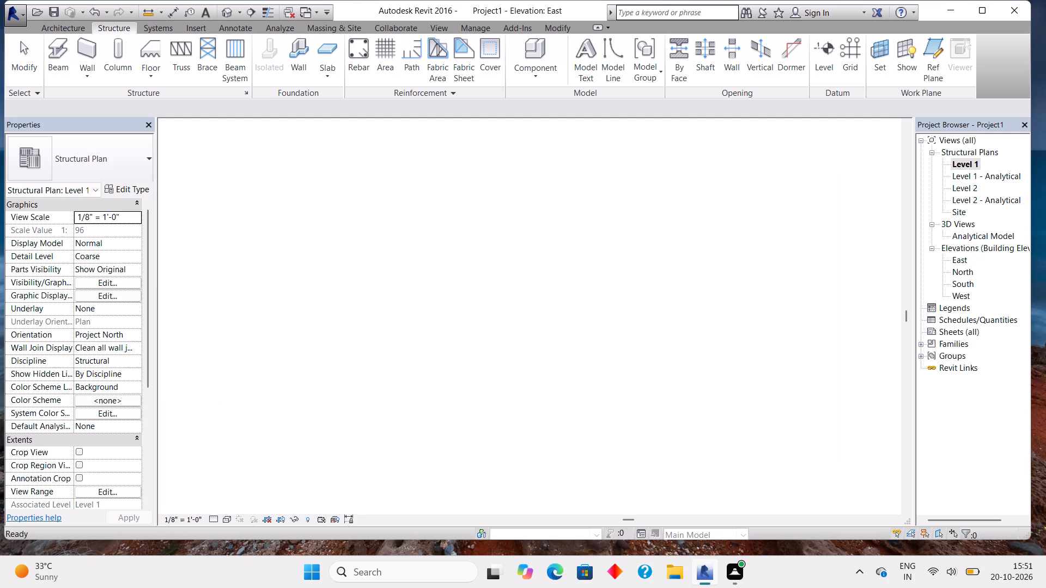
pyautogui.click(964, 166)
pyautogui.click(964, 166)
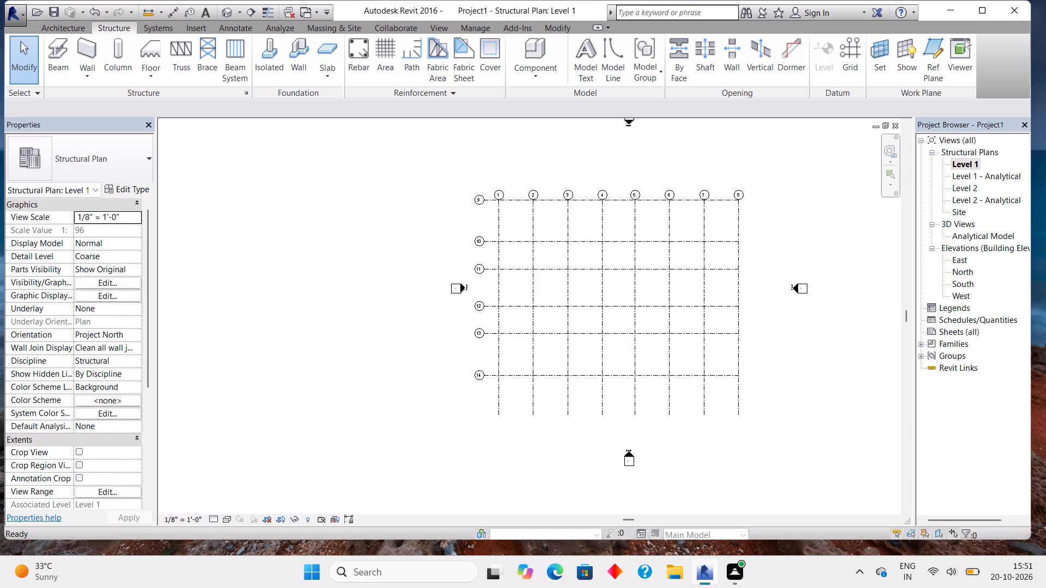
# In the East elevation, copy the Level 2 line vertically upward by 10' to create a new level at 20'.
pyautogui.doubleClick(964, 260)
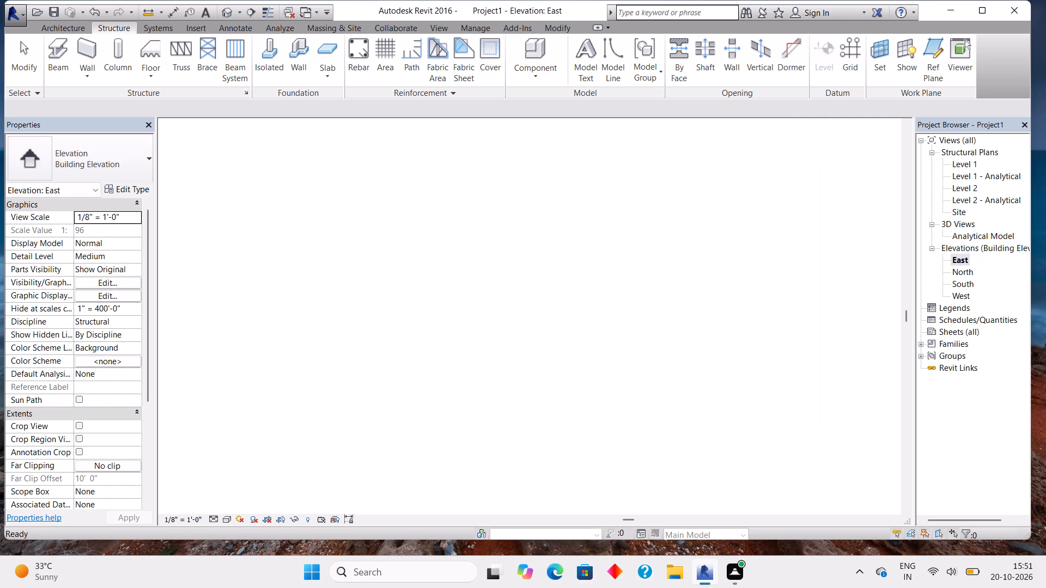
pyautogui.moveTo(692, 279); pyautogui.dragTo(769, 249, button='middle')
pyautogui.moveTo(769, 248); pyautogui.dragTo(747, 224, button='middle')
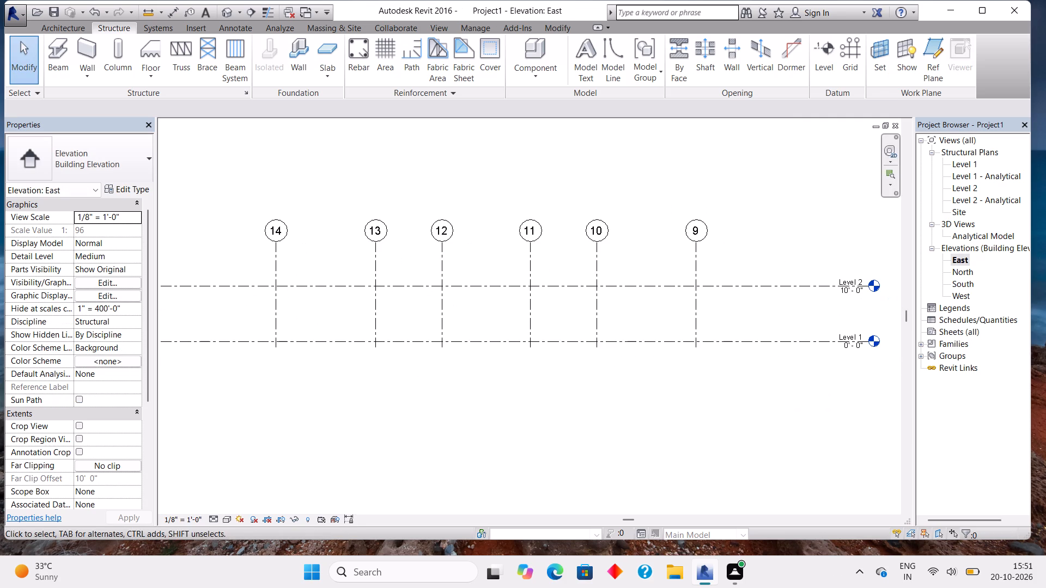
pyautogui.scroll(10, 868, 284)
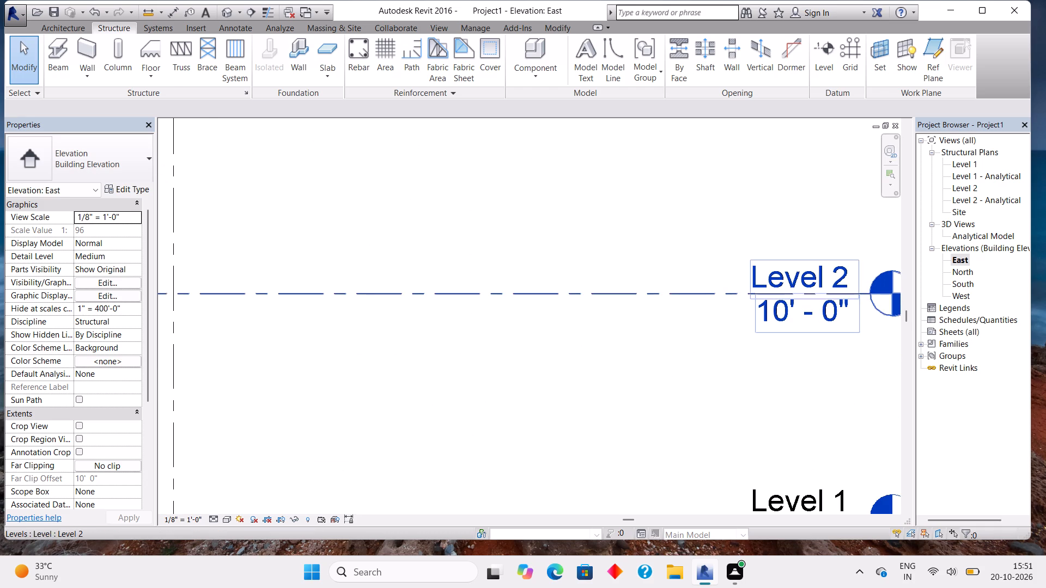
pyautogui.click(792, 310)
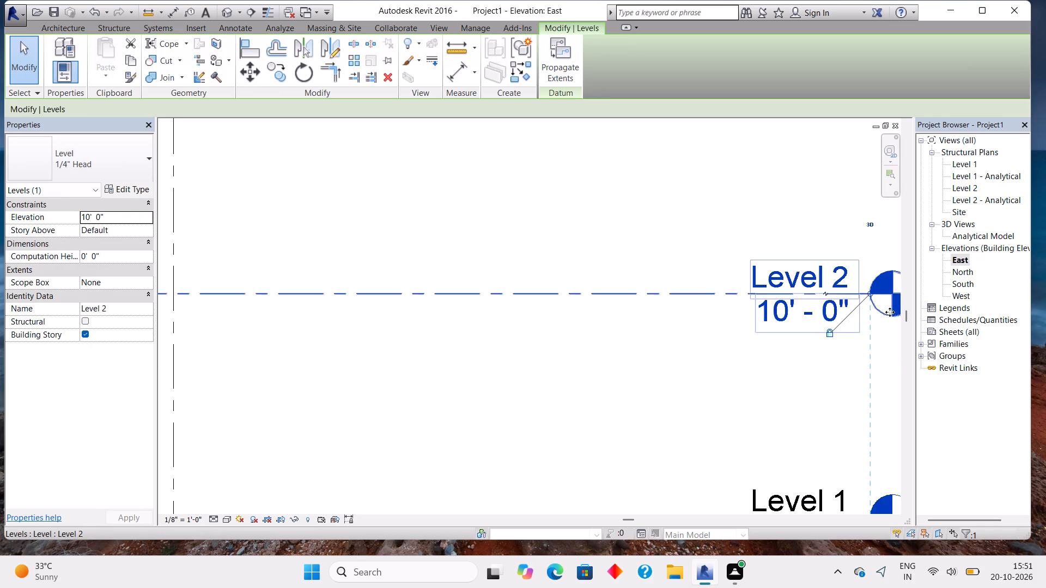
pyautogui.click(805, 276)
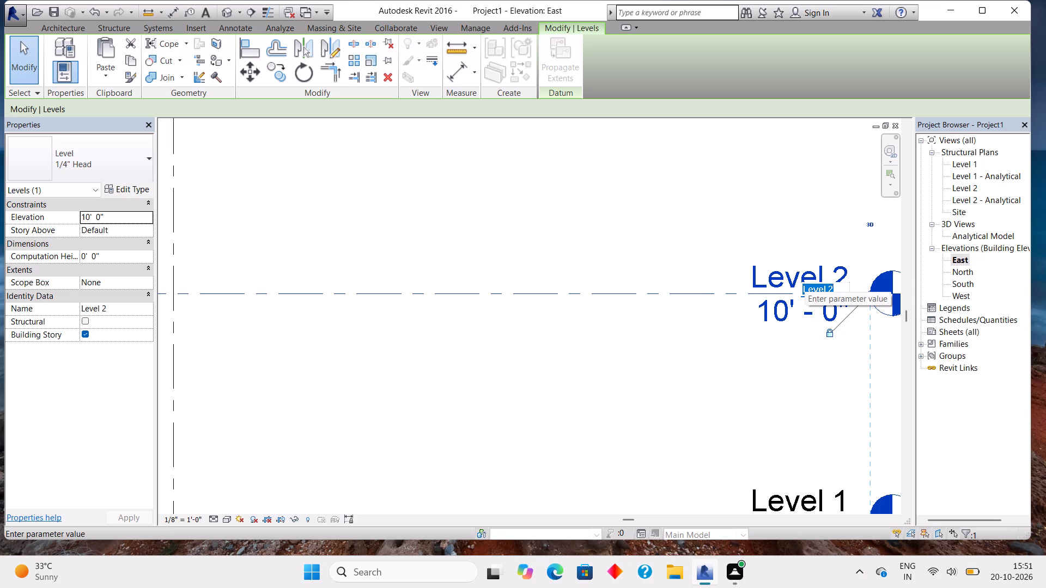
pyautogui.click(597, 344)
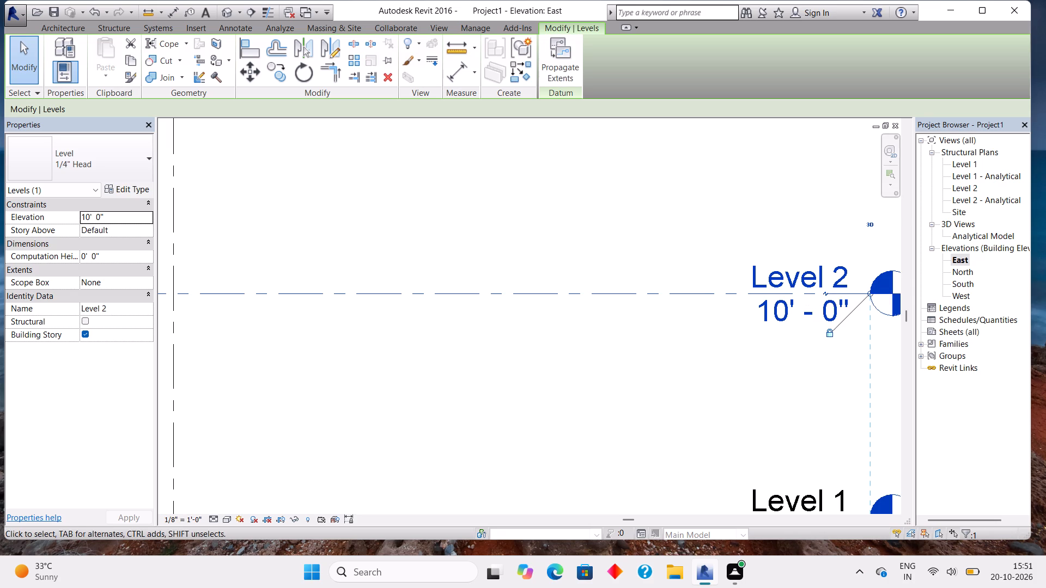
pyautogui.click(280, 75)
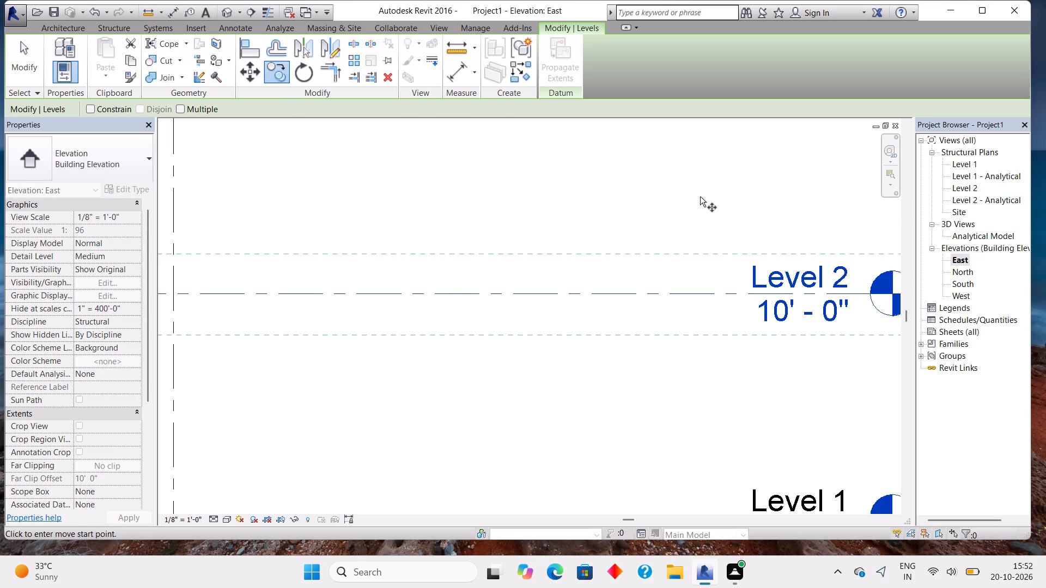
pyautogui.moveTo(700, 237); pyautogui.dragTo(652, 329, button='middle')
pyautogui.scroll(-5, 652, 329)
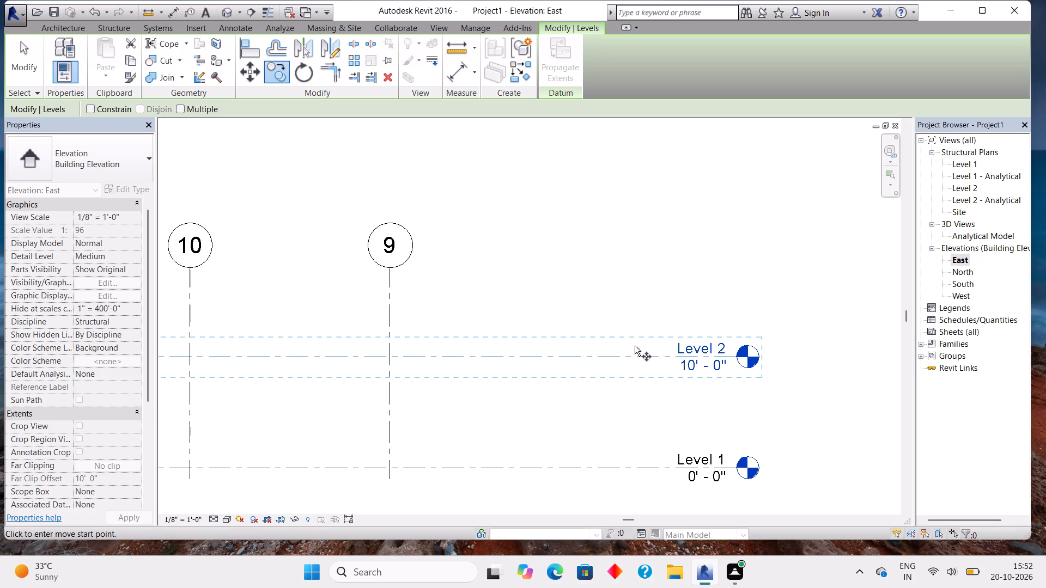
pyautogui.click(635, 346)
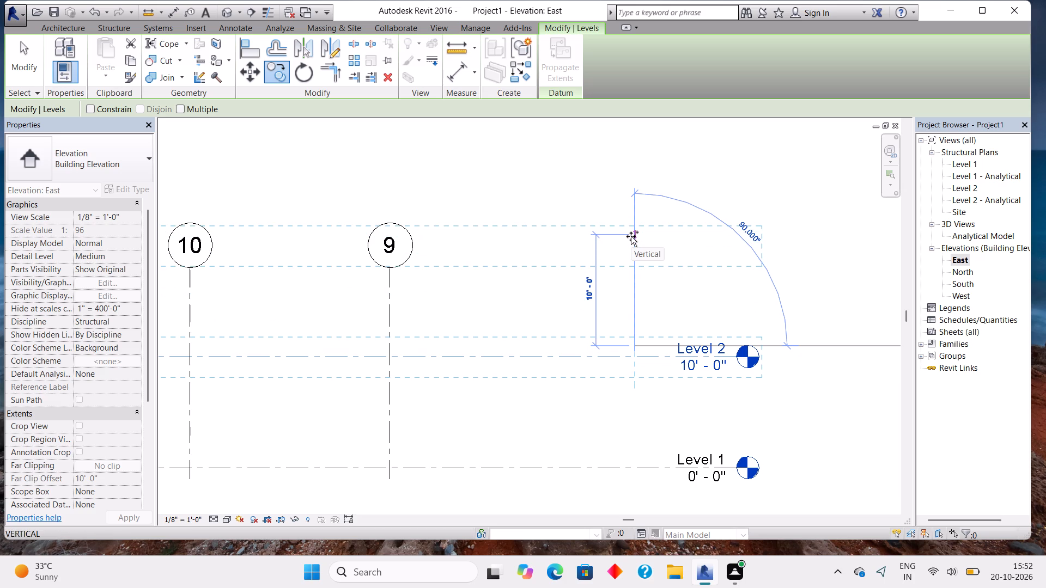
pyautogui.click(631, 236)
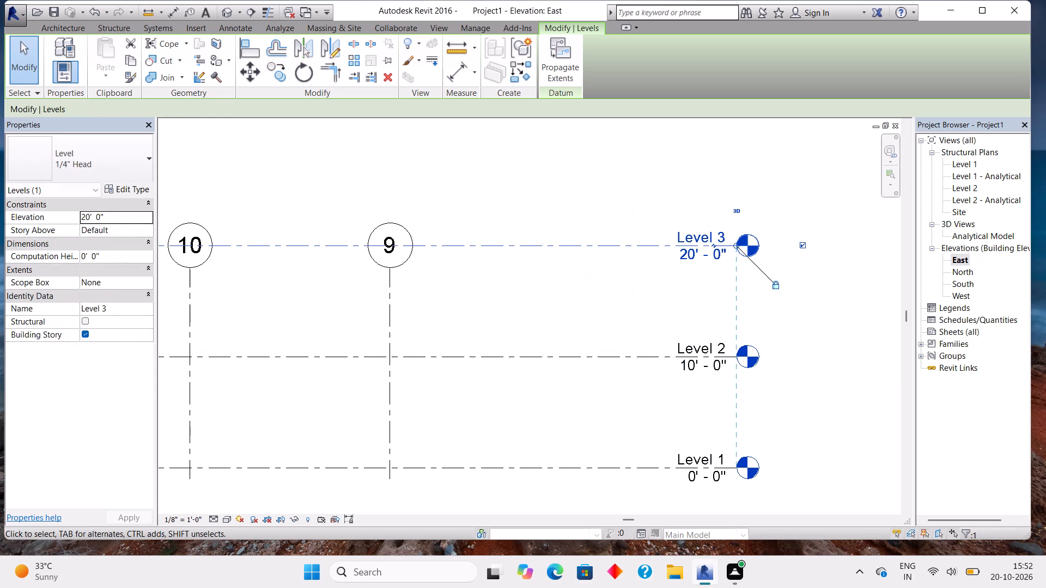
# Check the spacing between Levels 2 and 3 and between Levels 1 and 2 using the aligned dimension.
pyautogui.scroll(-4, 631, 236)
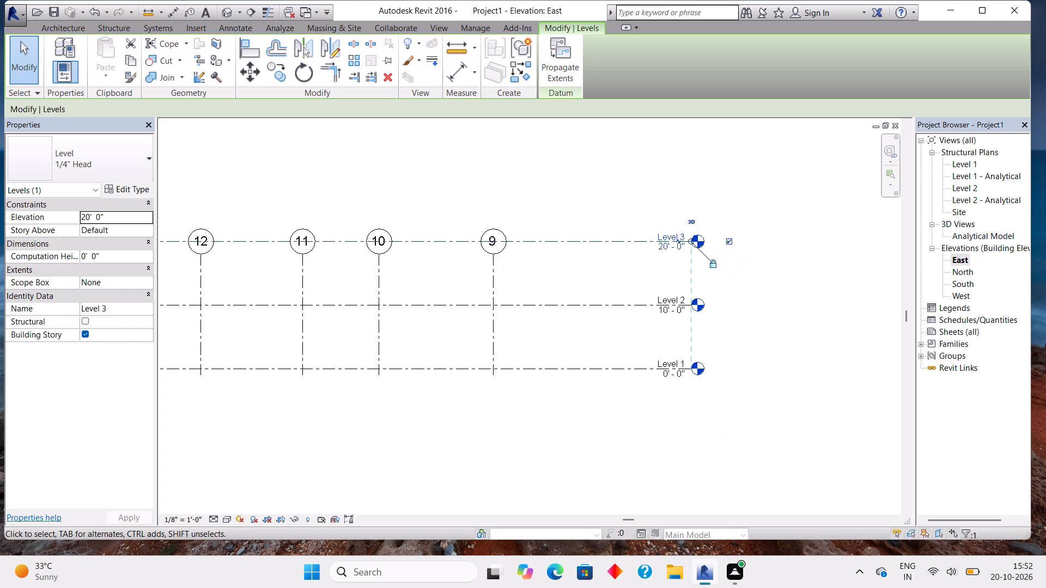
pyautogui.click(465, 65)
pyautogui.click(567, 299)
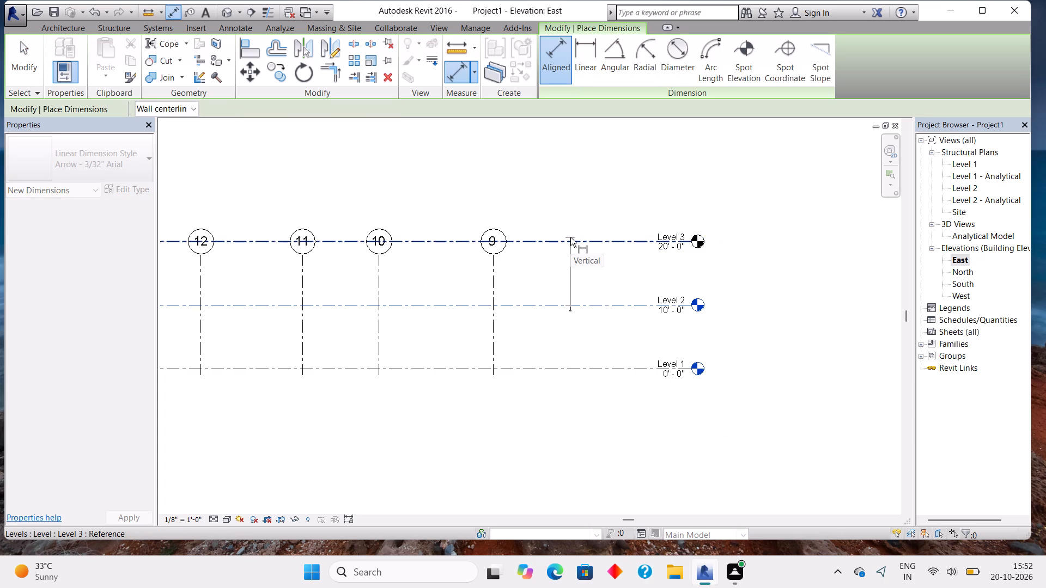
pyautogui.scroll(5, 567, 243)
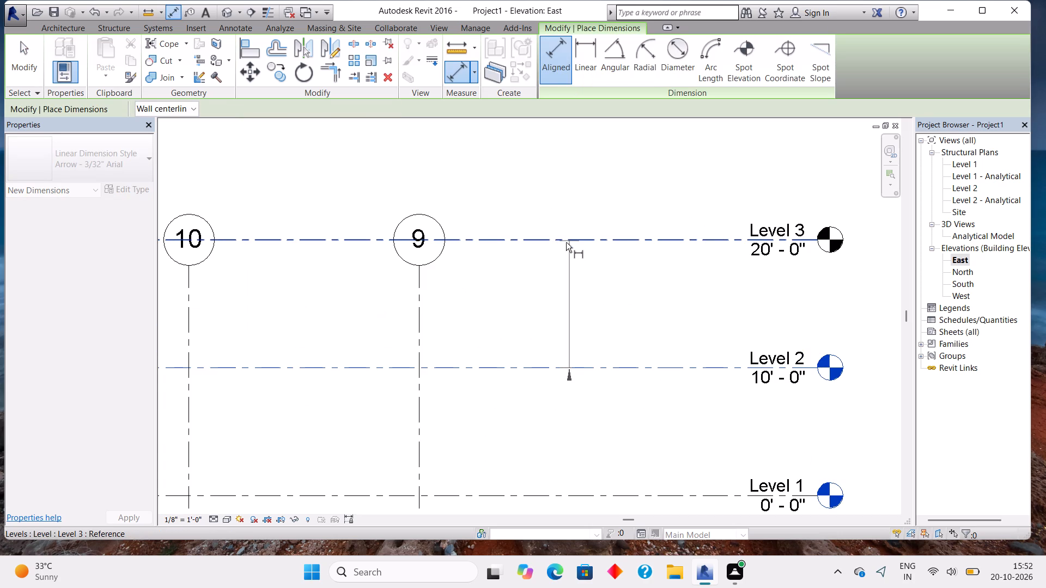
pyautogui.click(566, 242)
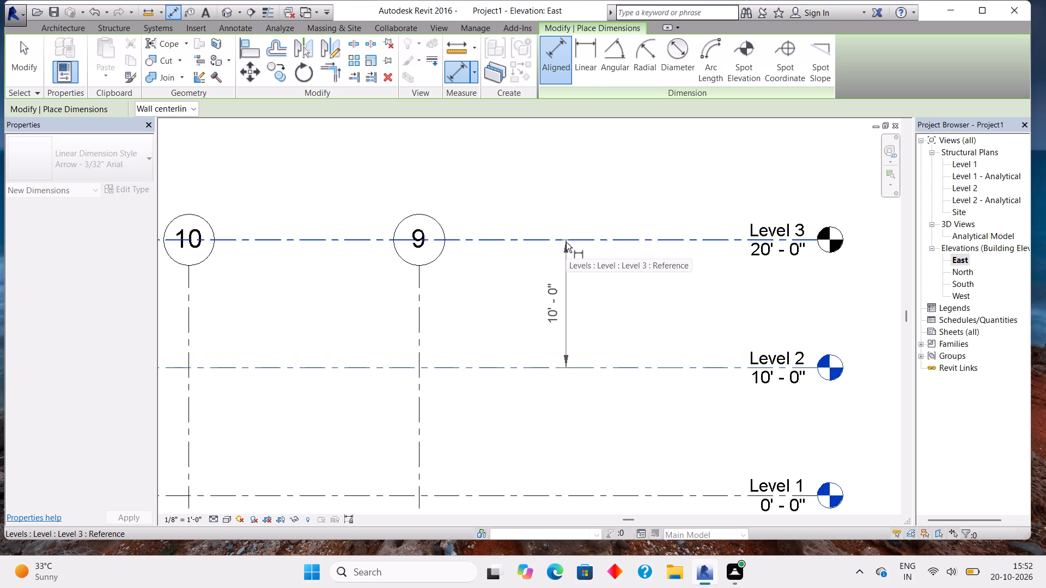
pyautogui.press('Escape')
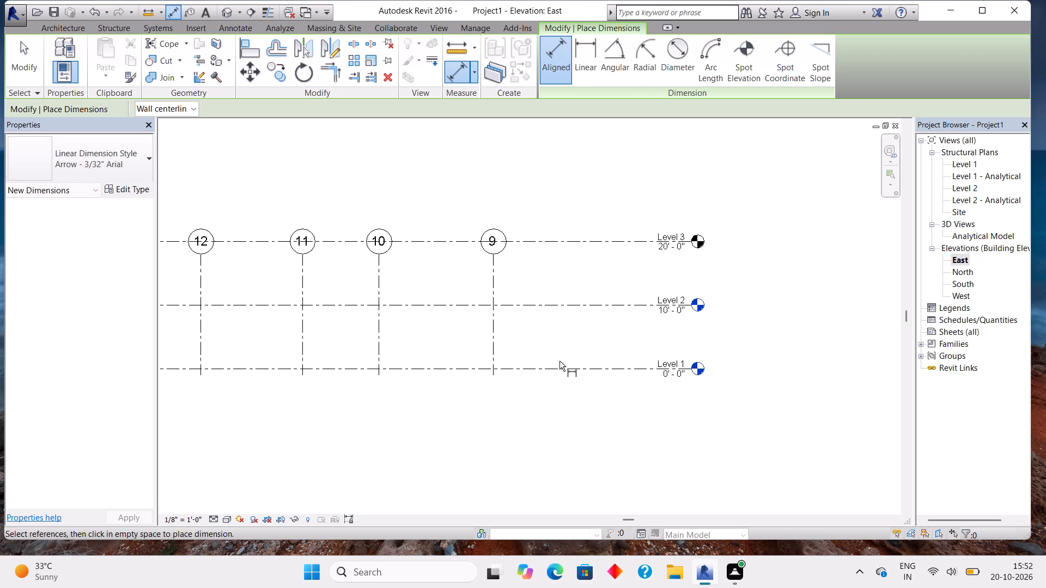
pyautogui.click(561, 367)
pyautogui.click(556, 304)
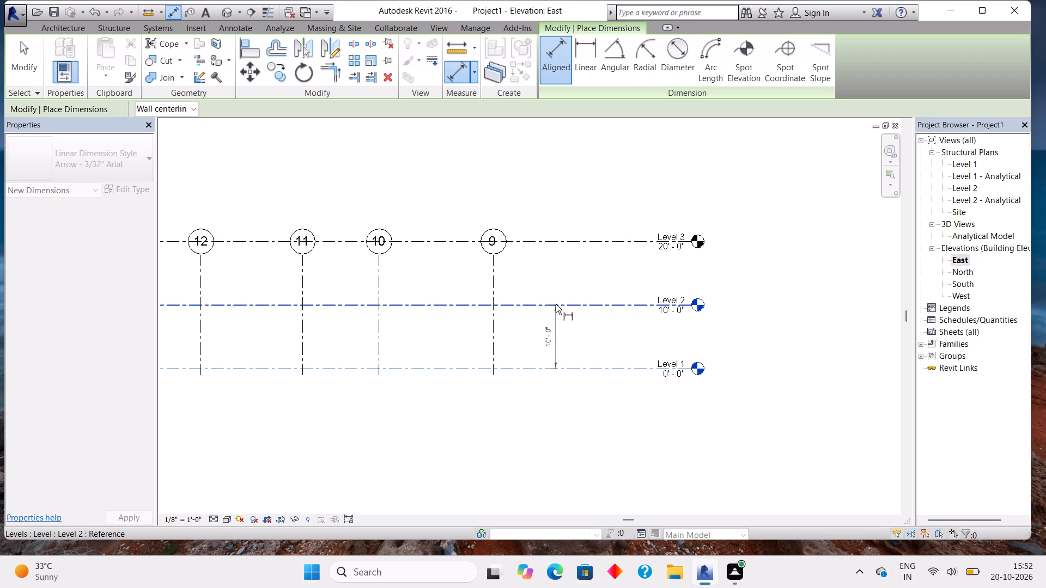
pyautogui.press('Escape')
pyautogui.press('Escape')
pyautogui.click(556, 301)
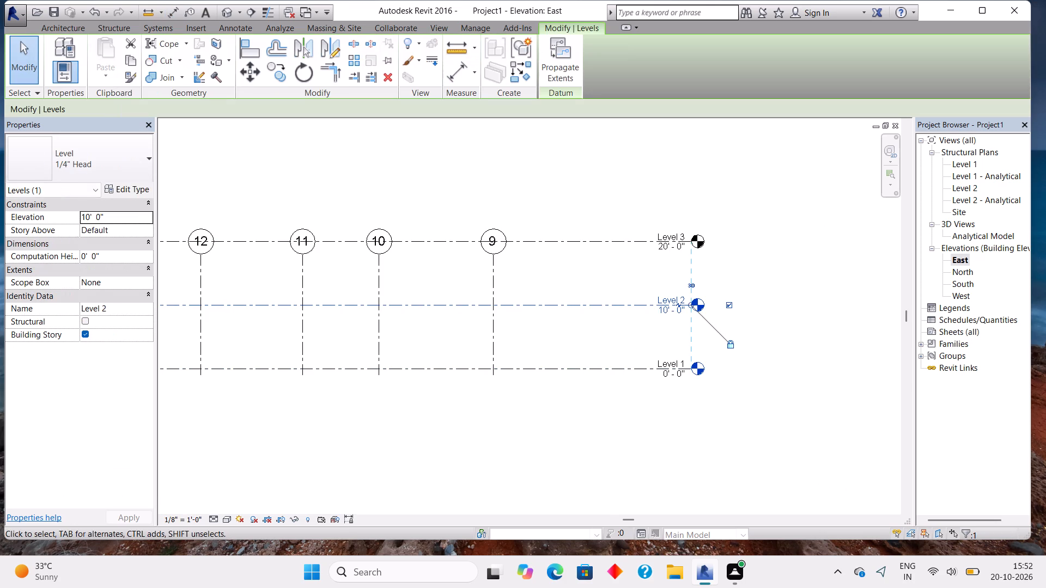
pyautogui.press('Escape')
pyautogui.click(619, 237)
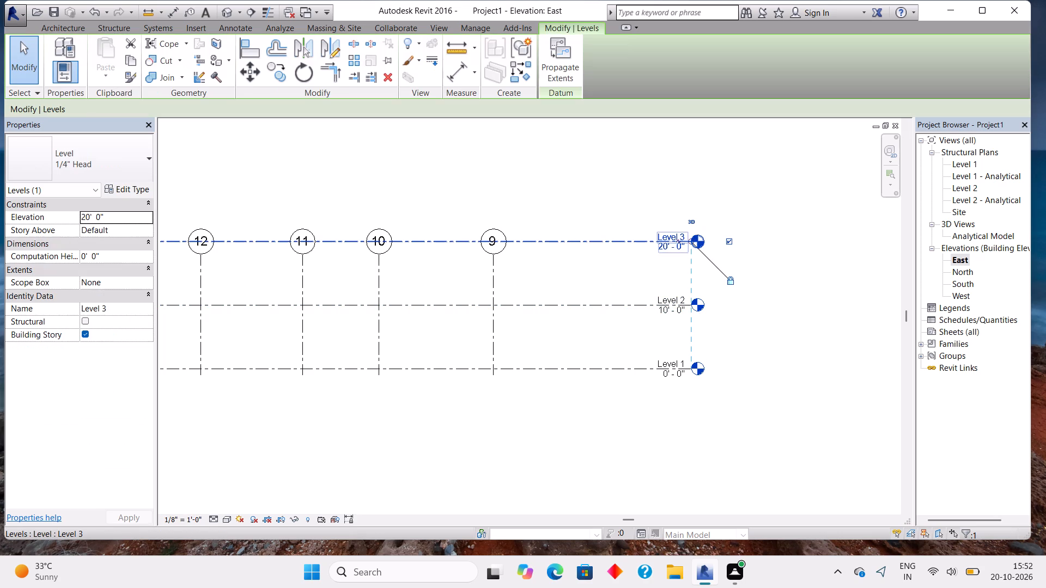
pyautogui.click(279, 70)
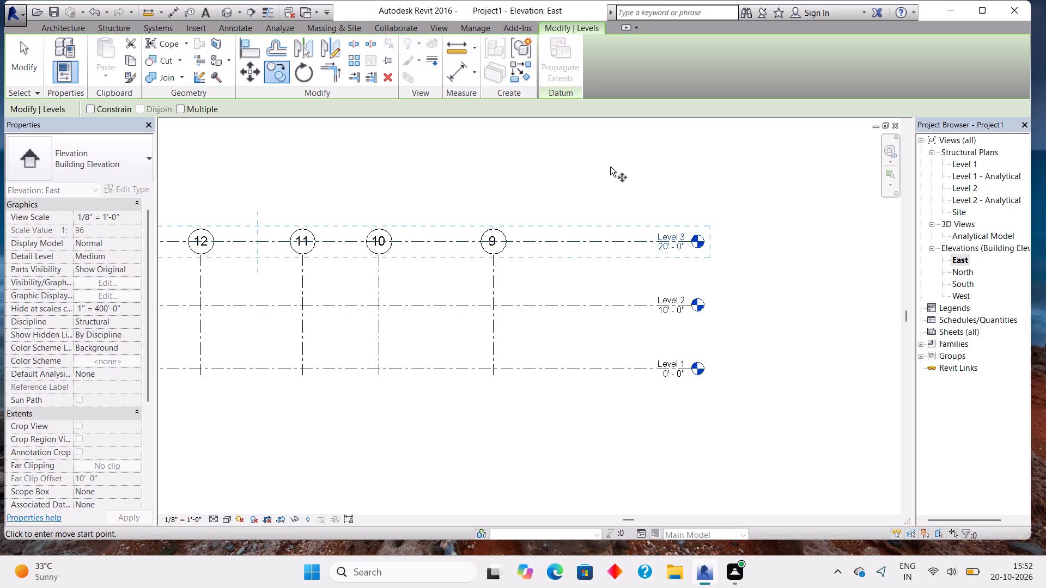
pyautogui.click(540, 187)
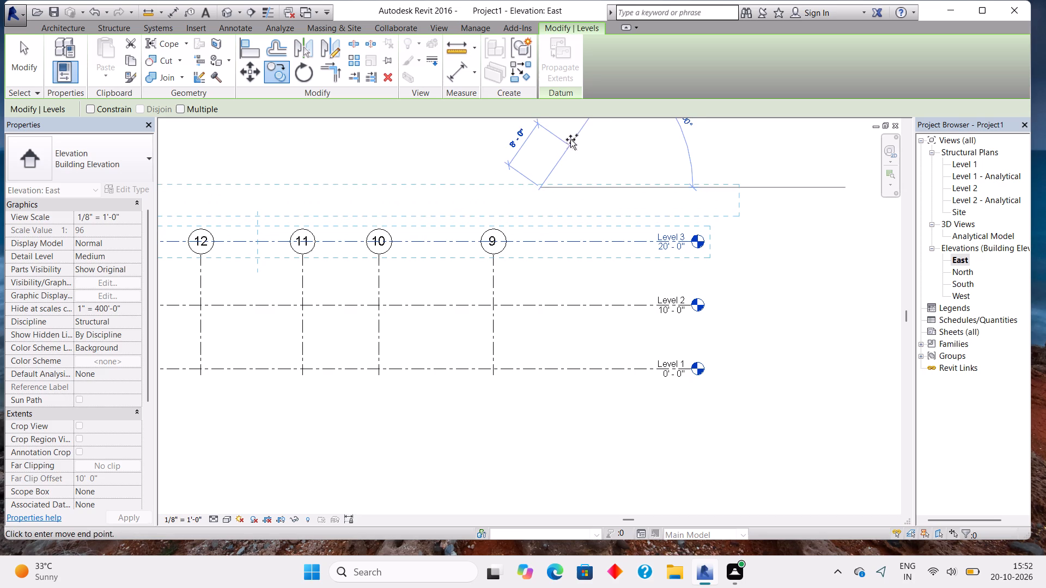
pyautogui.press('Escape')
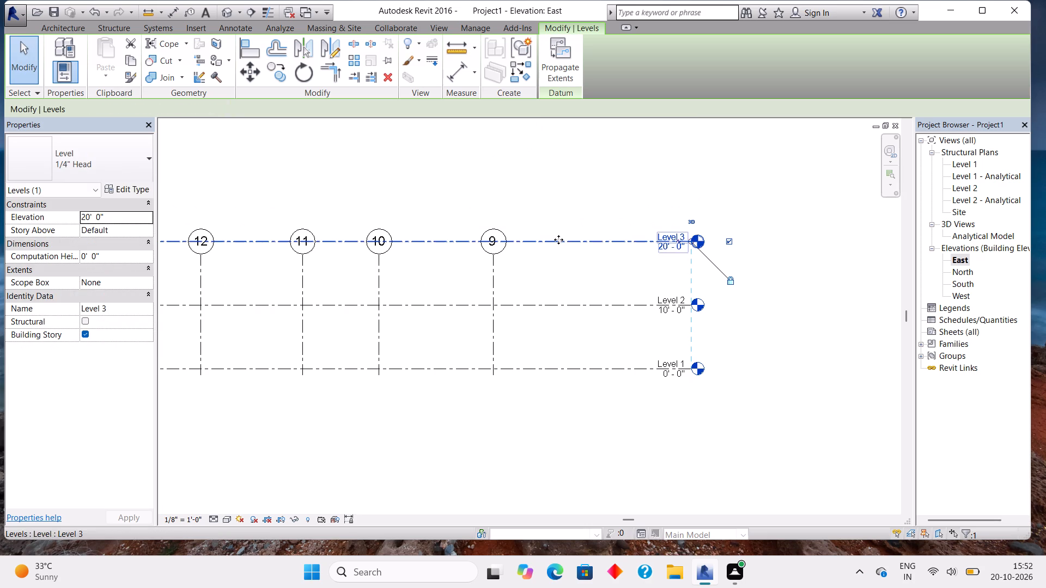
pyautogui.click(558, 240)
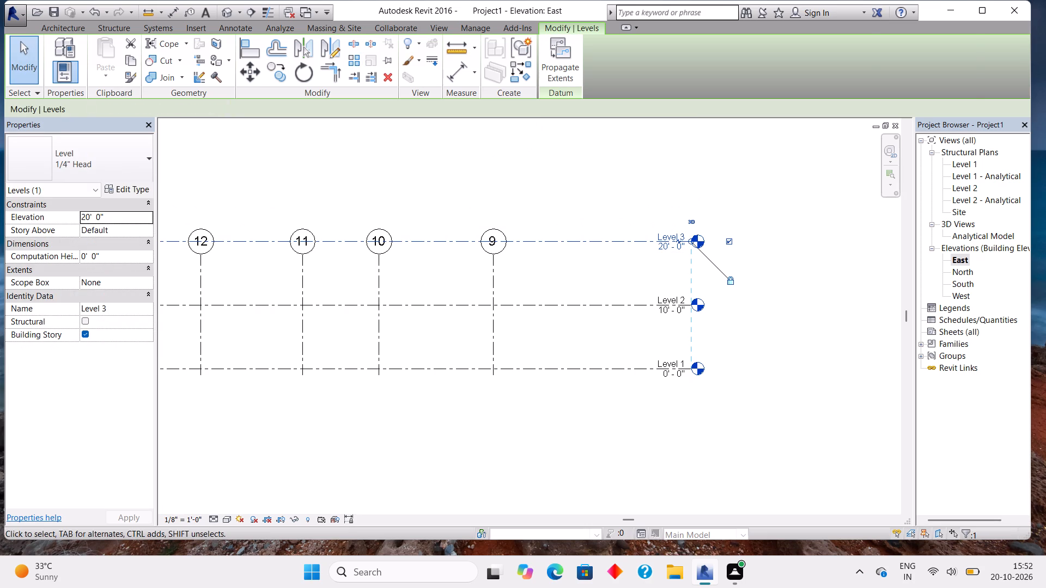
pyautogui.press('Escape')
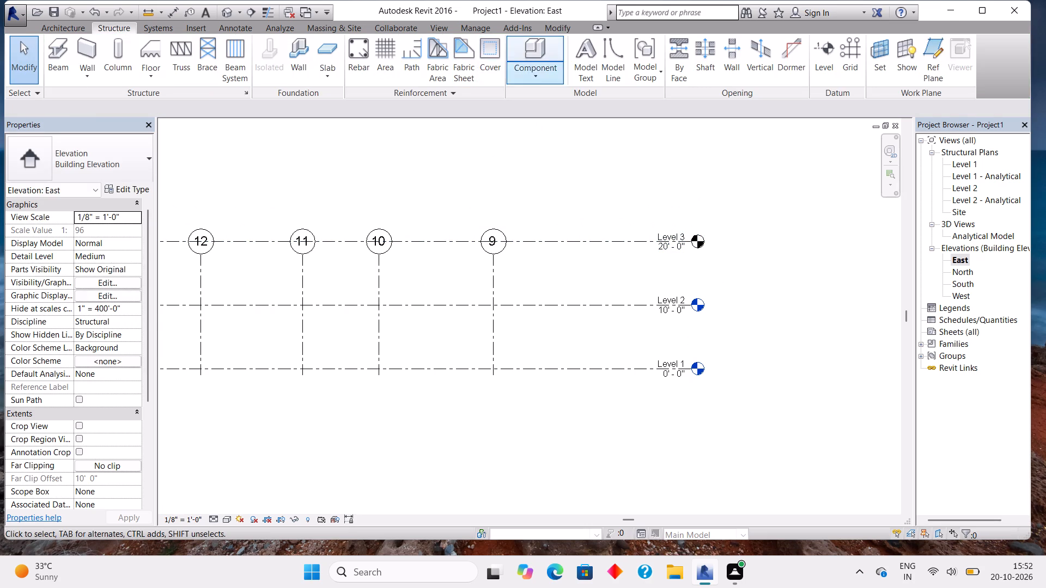
# Draw a new level line 10' above Level 3, at 30', with both ends aligned to the existing level lines.
pyautogui.scroll(-3, 636, 315)
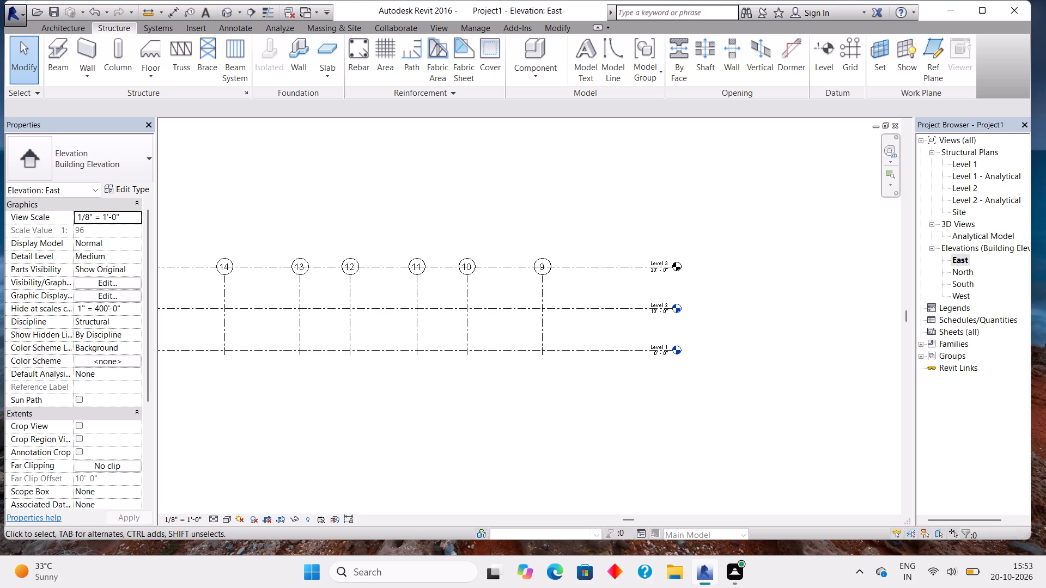
pyautogui.scroll(-4, 539, 307)
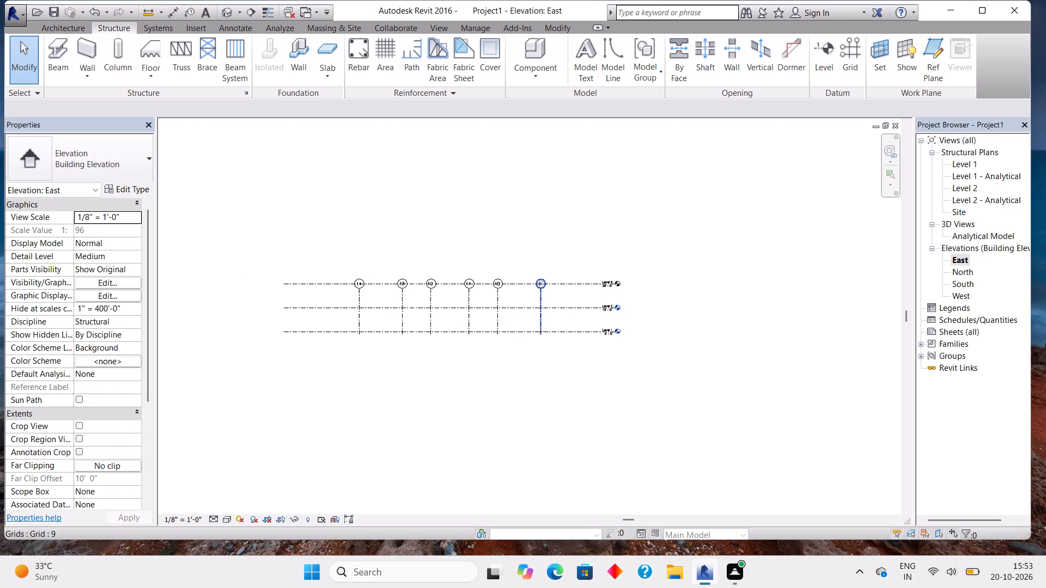
pyautogui.scroll(-1, 539, 307)
pyautogui.scroll(5, 539, 307)
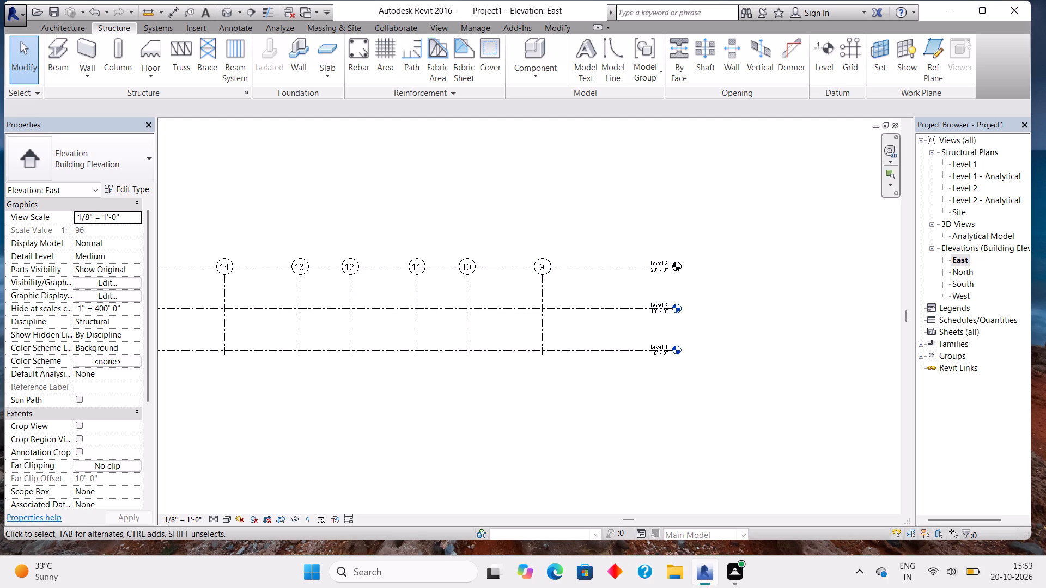
pyautogui.click(823, 64)
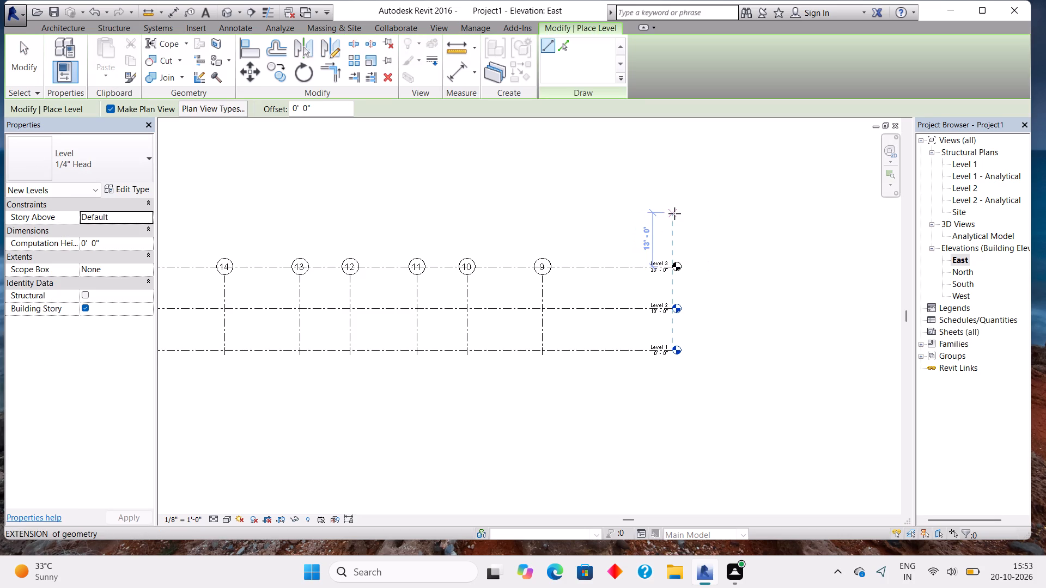
pyautogui.scroll(1, 674, 213)
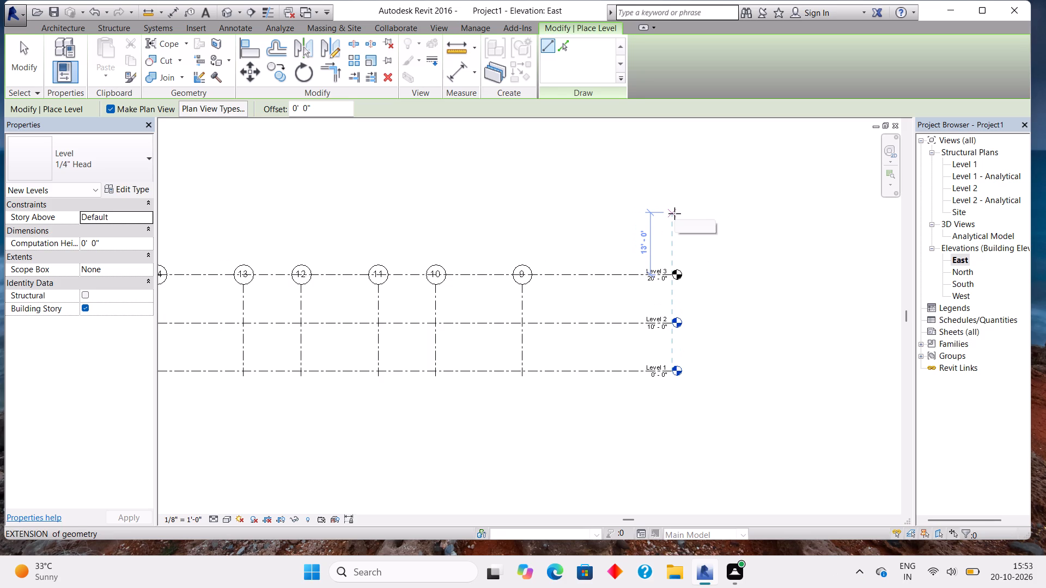
pyautogui.write('10')
pyautogui.press('Return')
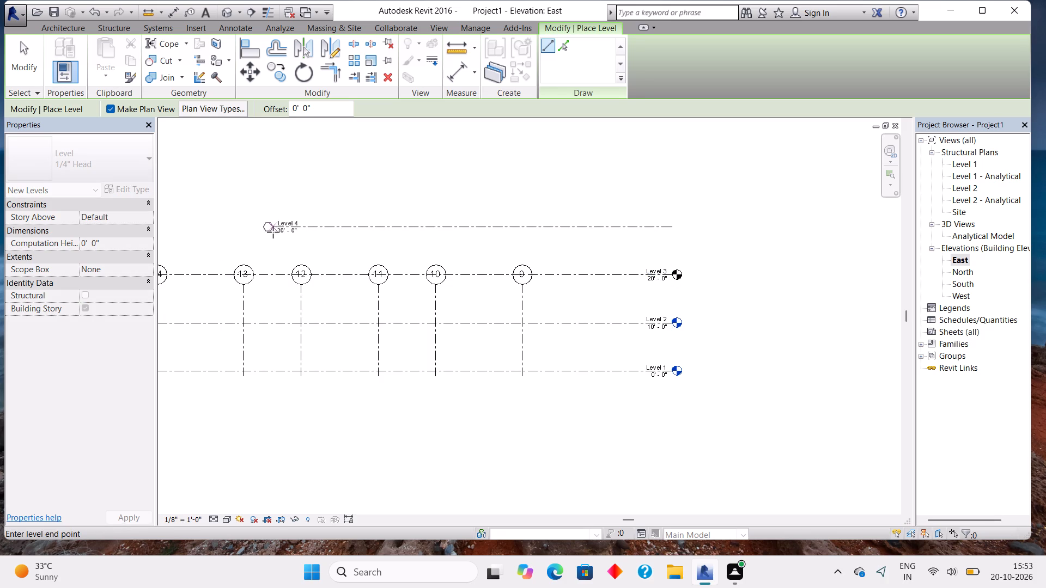
pyautogui.moveTo(273, 232); pyautogui.dragTo(628, 269, button='middle')
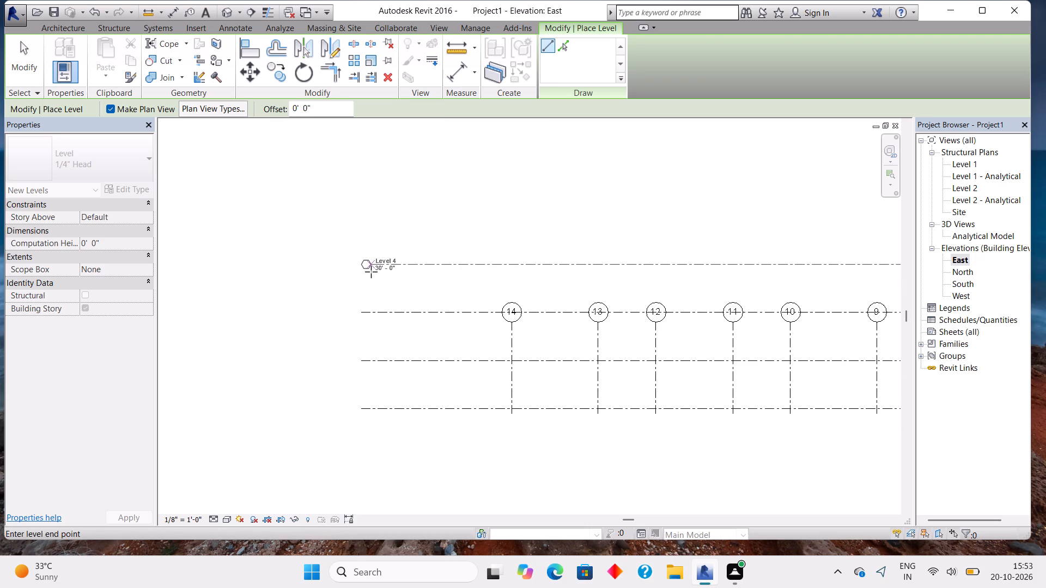
pyautogui.press('Escape')
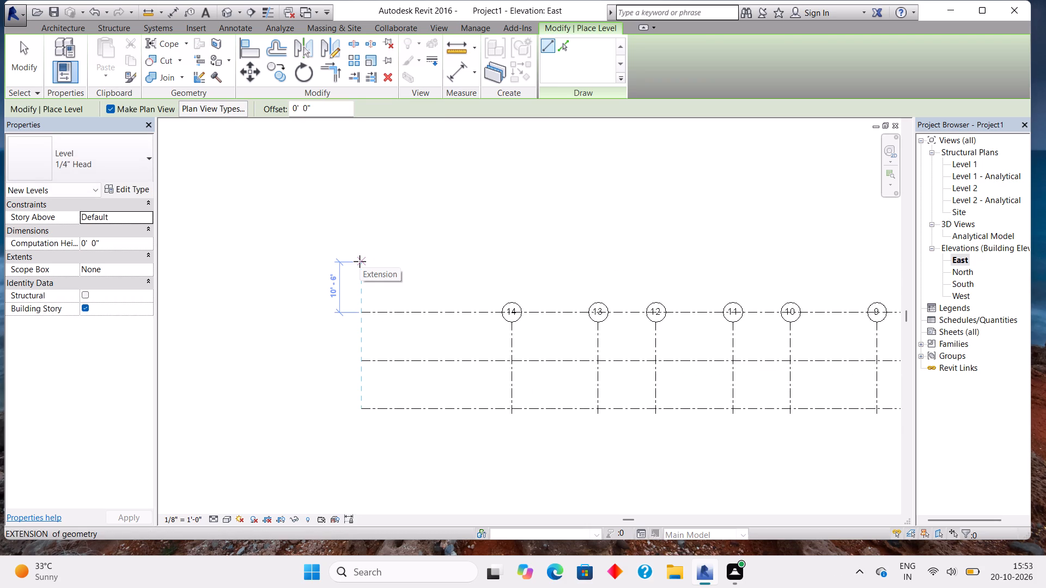
pyautogui.write('10')
pyautogui.press('Return')
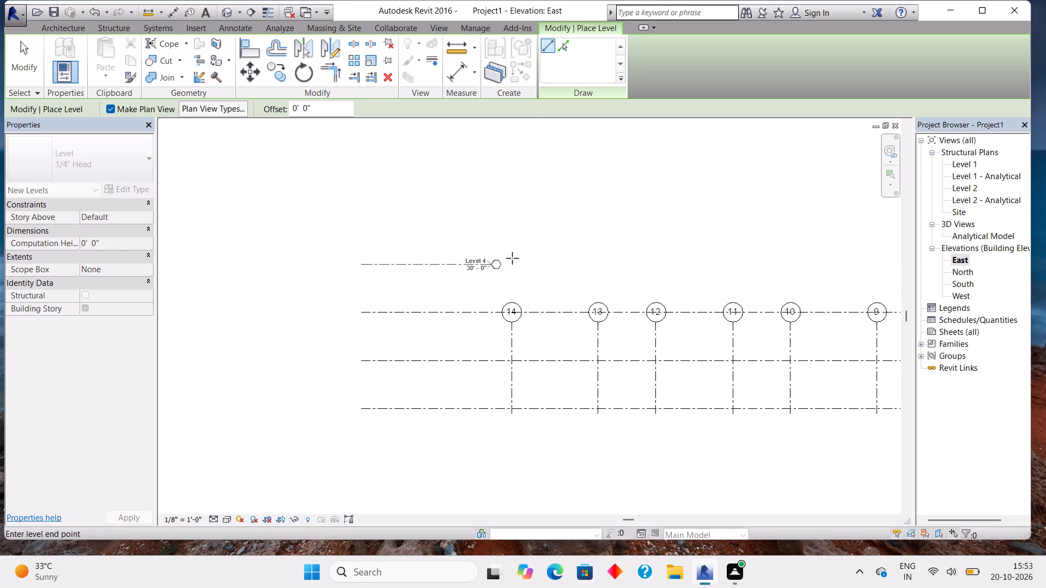
pyautogui.moveTo(618, 251); pyautogui.dragTo(375, 272, button='middle')
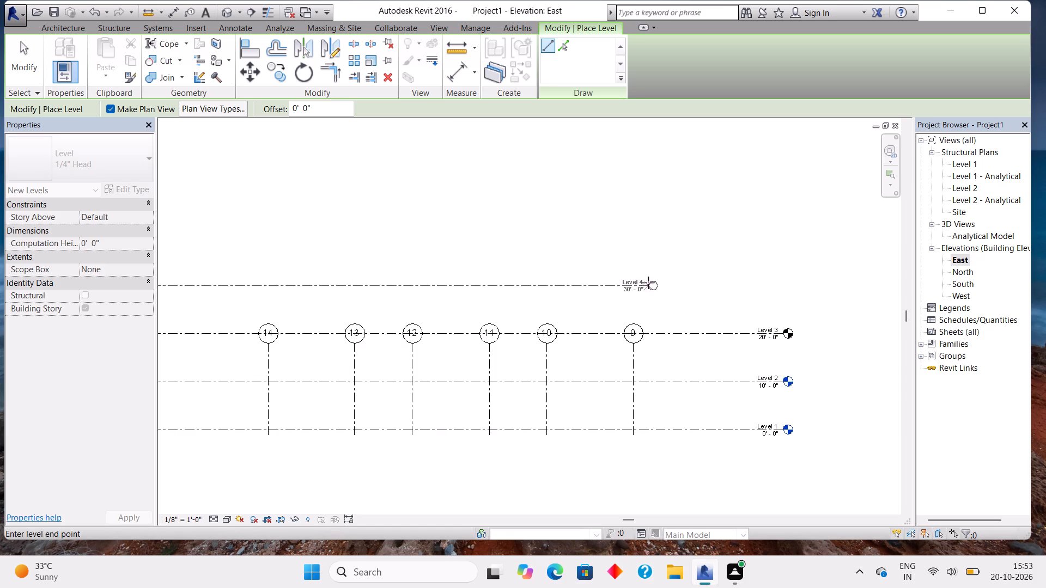
pyautogui.click(781, 297)
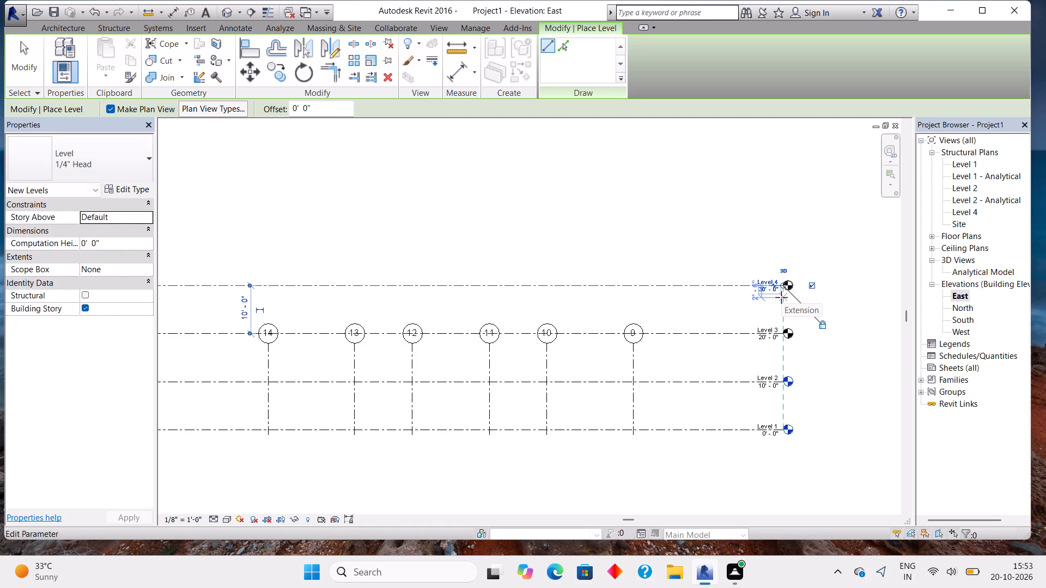
# Draw another level line 10' above Level 4, at 40', ending in line with the existing level heads.
pyautogui.moveTo(264, 209); pyautogui.dragTo(537, 308, button='middle')
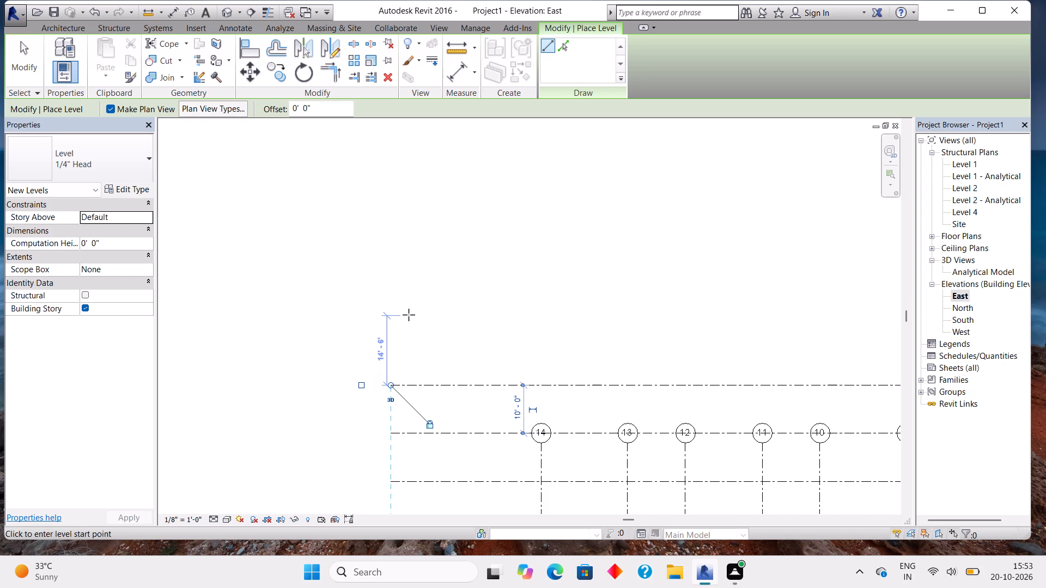
pyautogui.write('10')
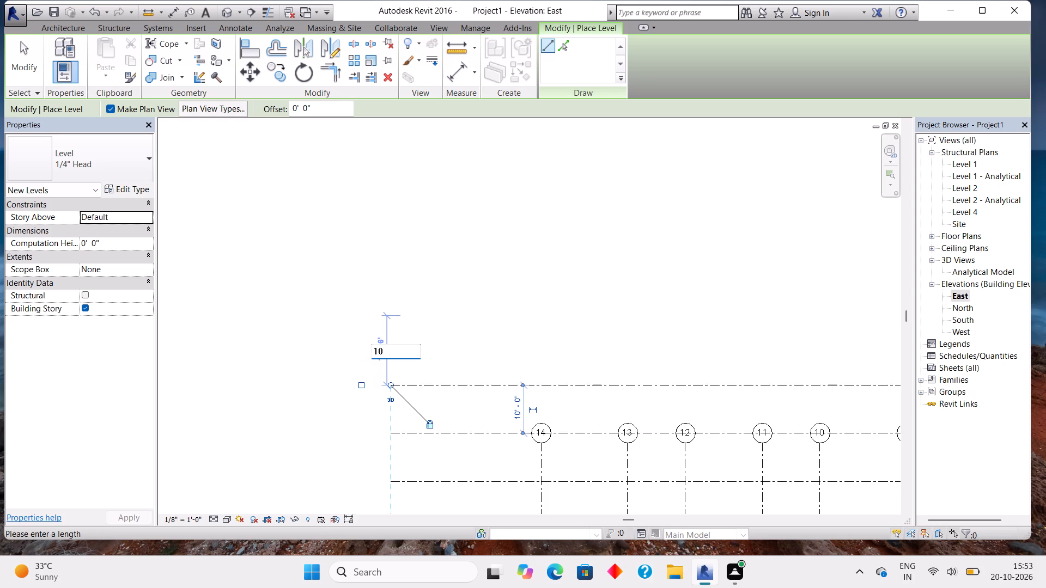
pyautogui.press('Return')
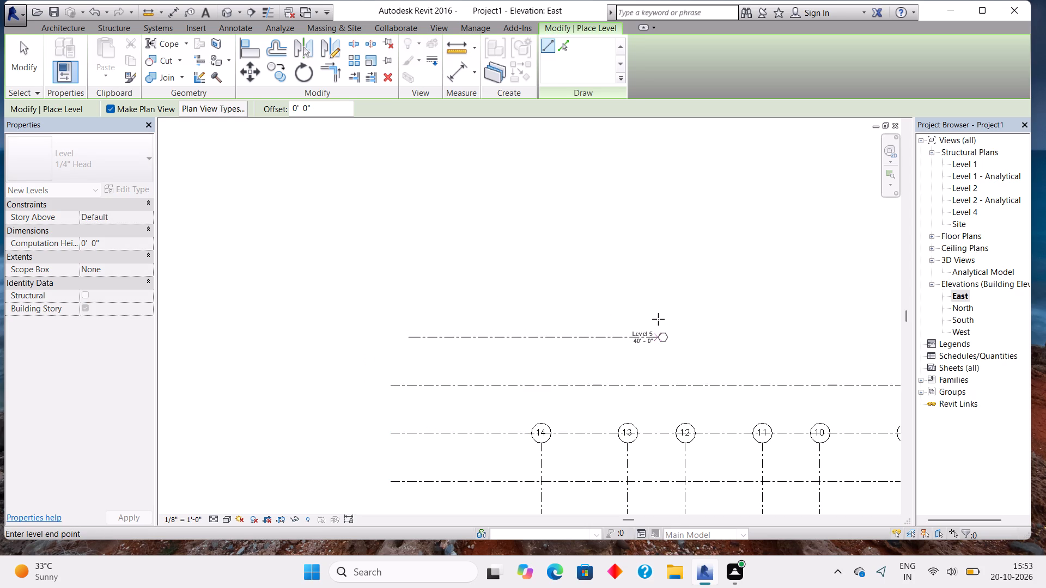
pyautogui.moveTo(656, 319); pyautogui.dragTo(321, 292, button='middle')
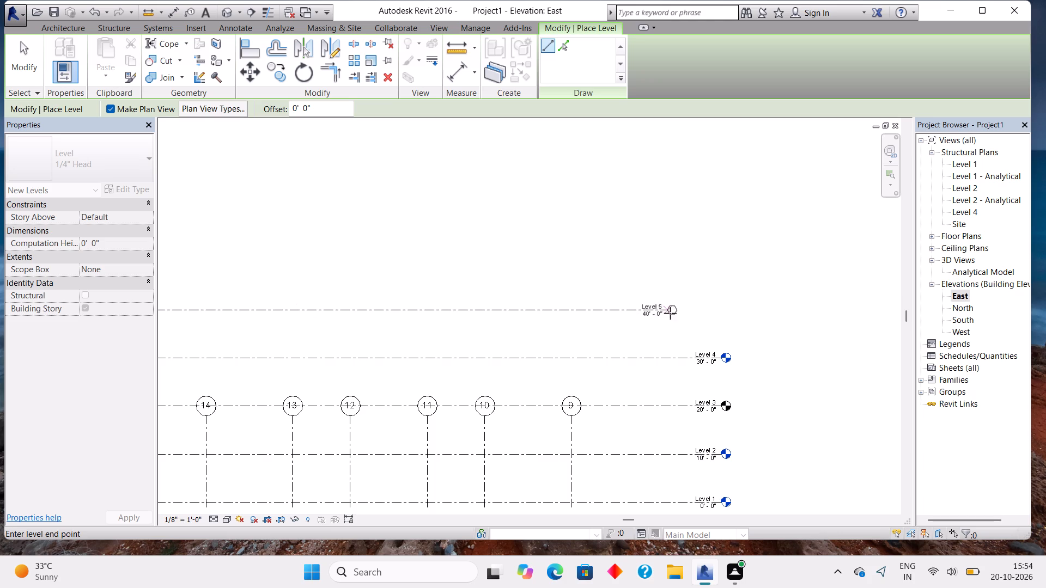
pyautogui.click(716, 317)
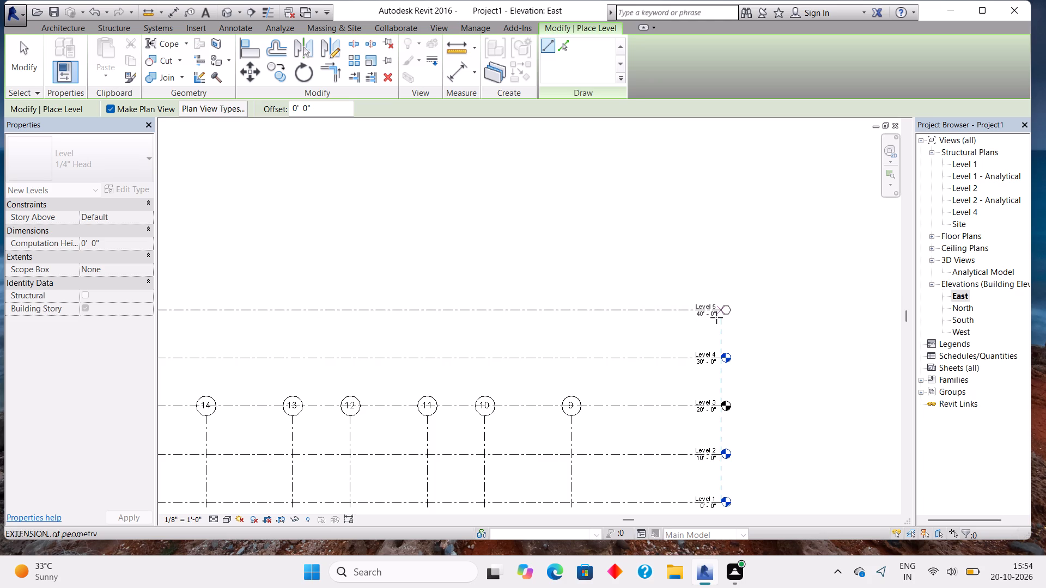
pyautogui.scroll(-2, 721, 441)
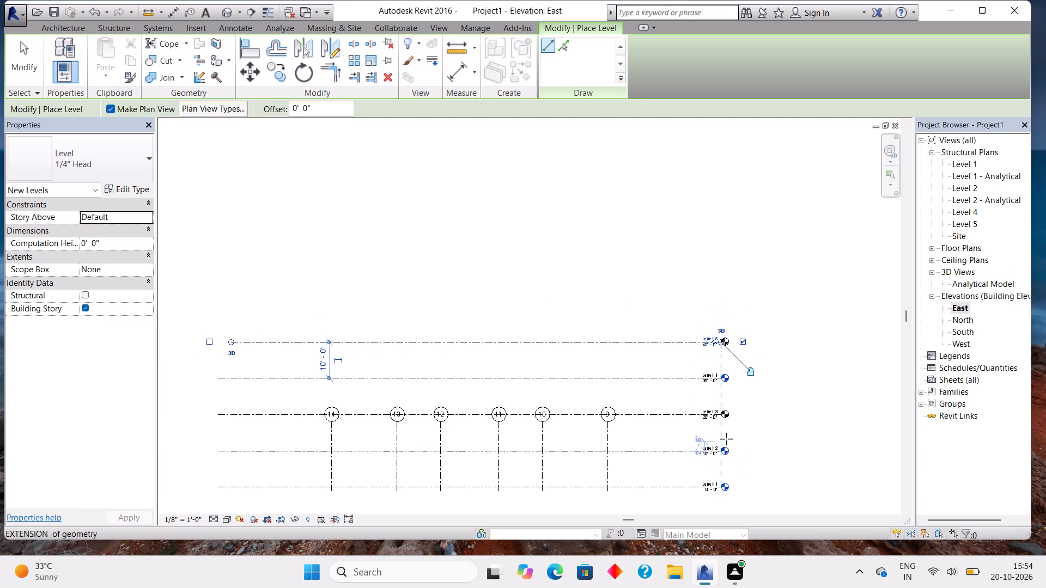
pyautogui.moveTo(751, 426); pyautogui.dragTo(696, 358, button='middle')
pyautogui.moveTo(693, 355); pyautogui.dragTo(684, 342, button='middle')
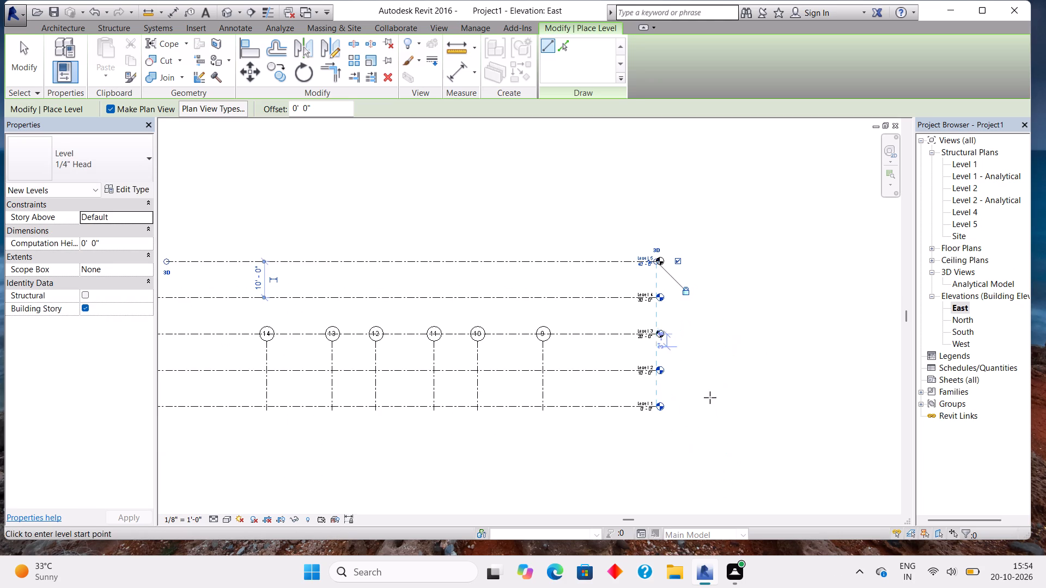
pyautogui.press('Escape')
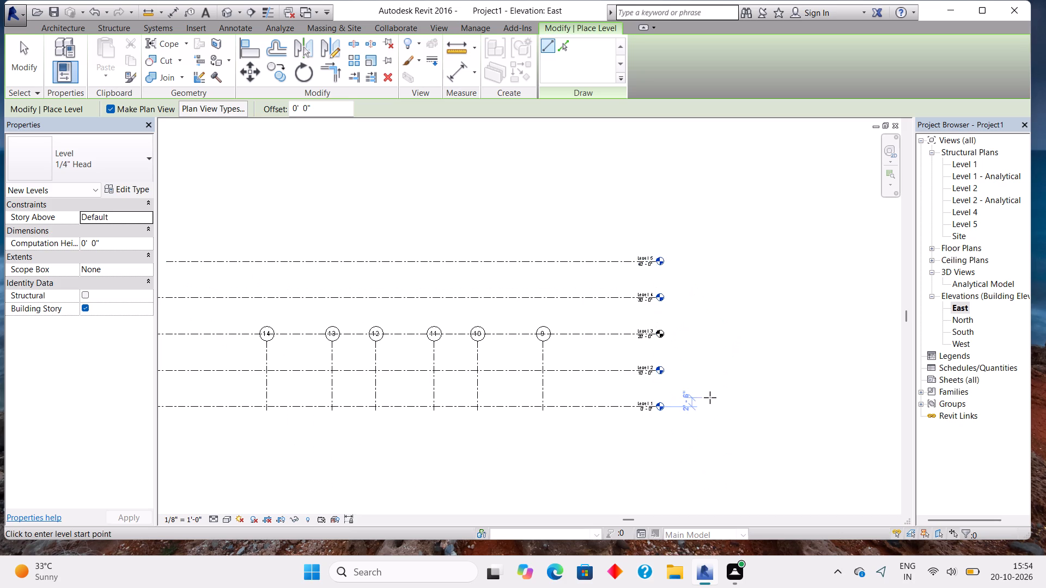
pyautogui.press('Escape')
pyautogui.press('Escape')
pyautogui.press('Escape')
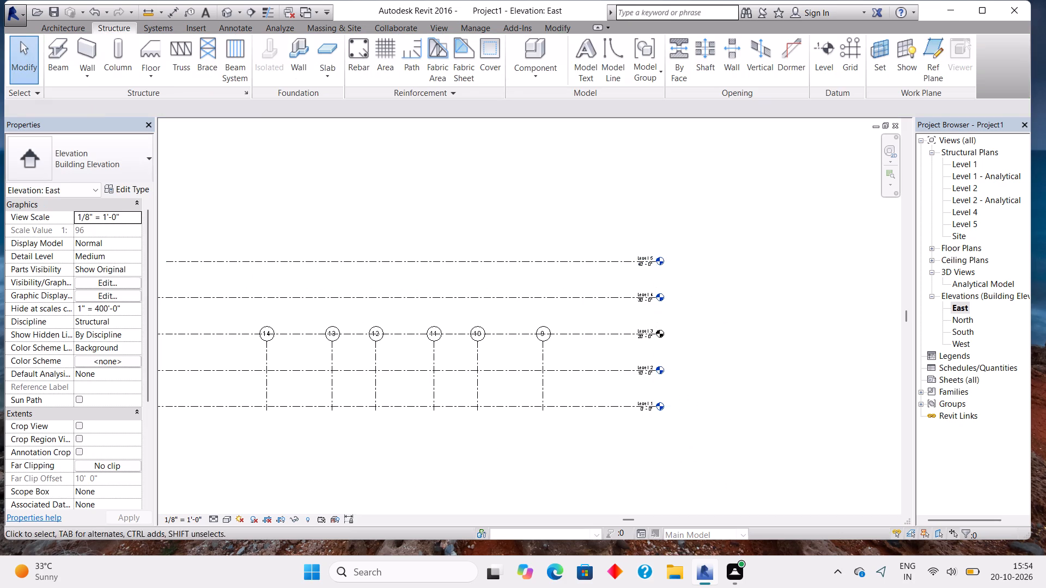
# Delete the copied Level 3 line at 20'.
pyautogui.click(658, 333)
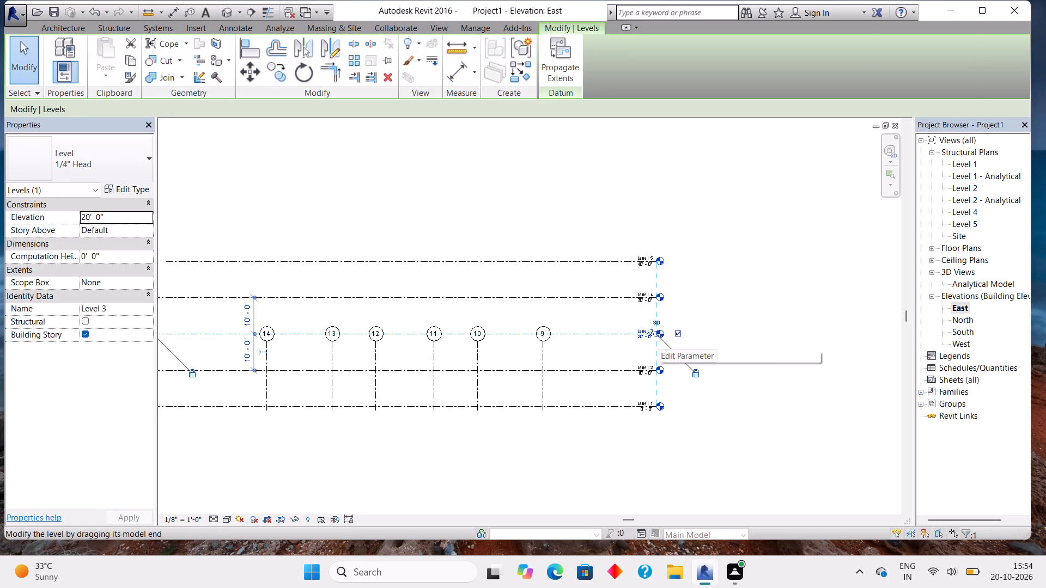
pyautogui.press('Delete')
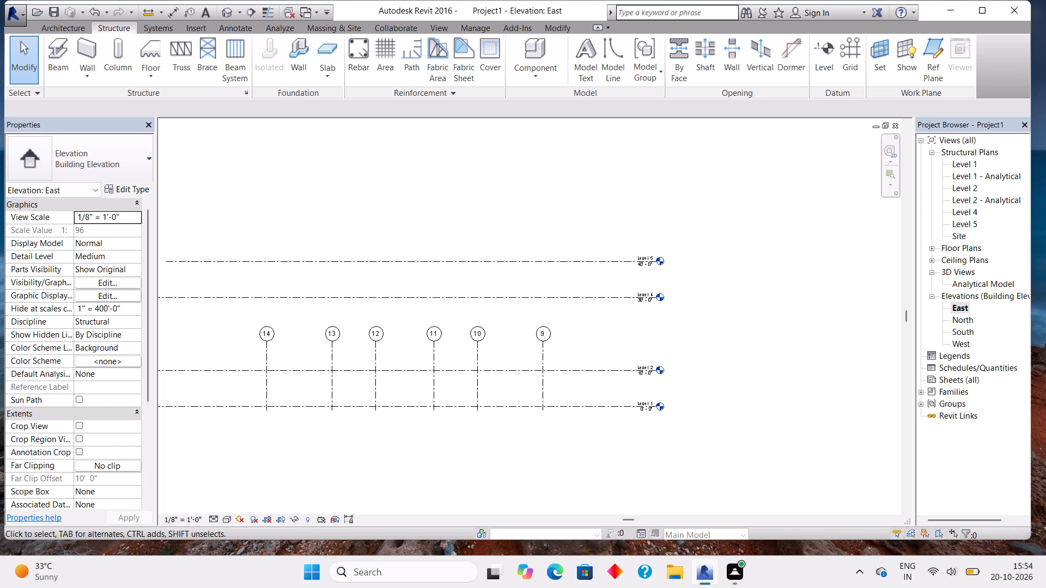
# Draw a new level line 10' above Level 2, at 20', with its head aligned to the existing level heads.
pyautogui.click(826, 58)
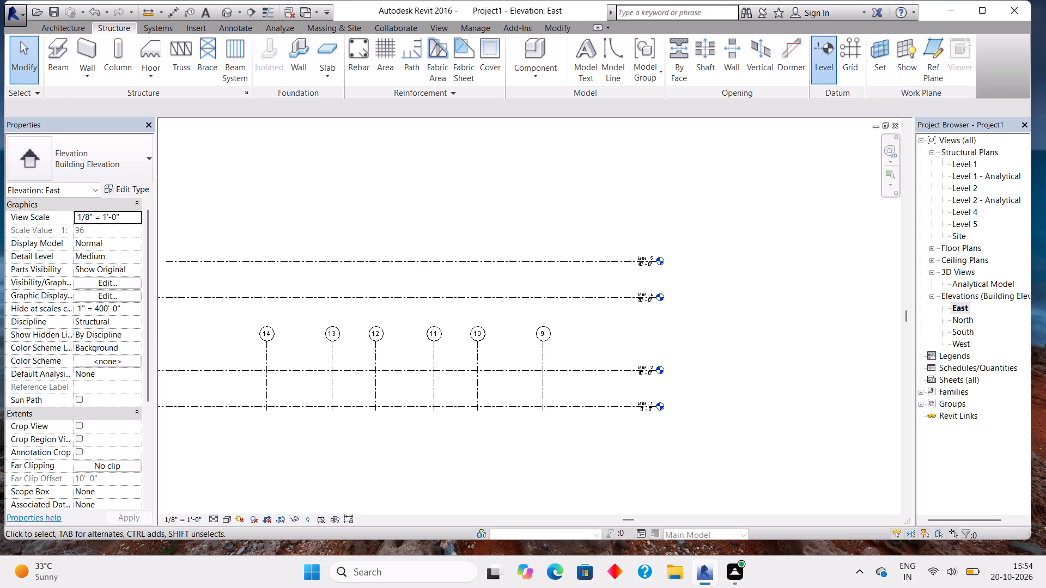
pyautogui.moveTo(172, 428); pyautogui.dragTo(429, 402, button='middle')
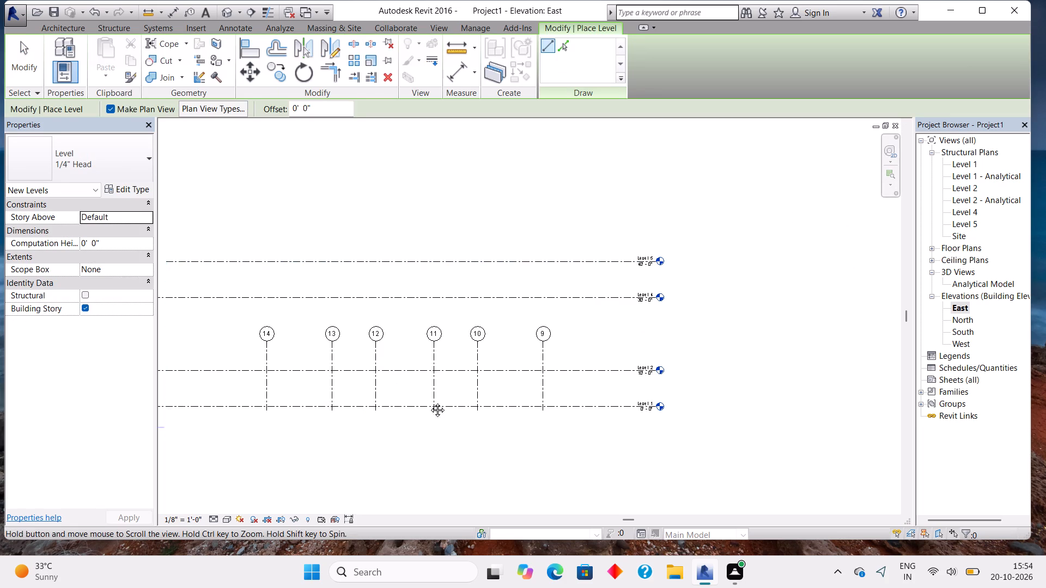
pyautogui.moveTo(429, 402); pyautogui.dragTo(733, 440, button='middle')
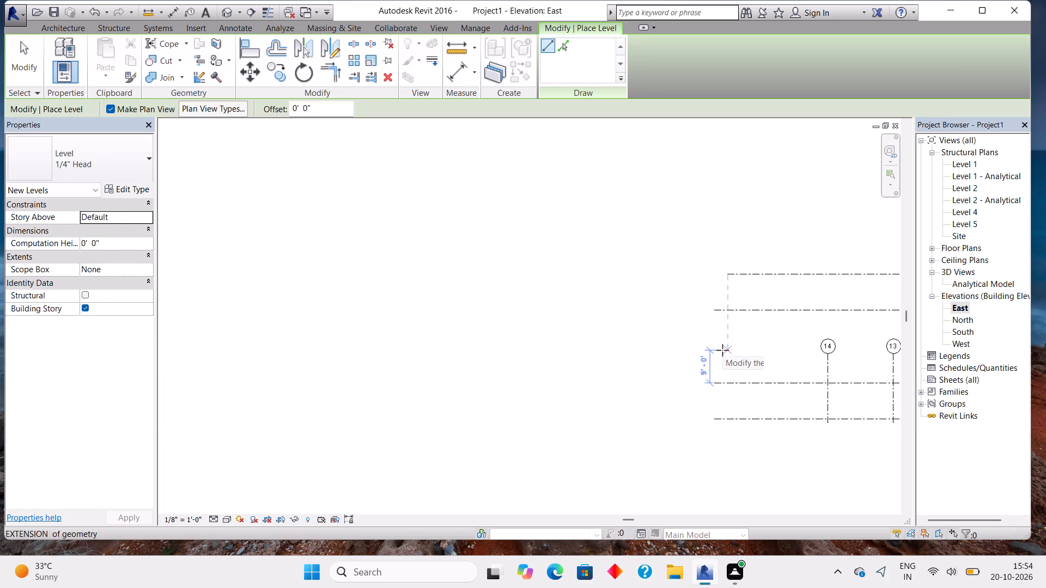
pyautogui.write('10')
pyautogui.press('Return')
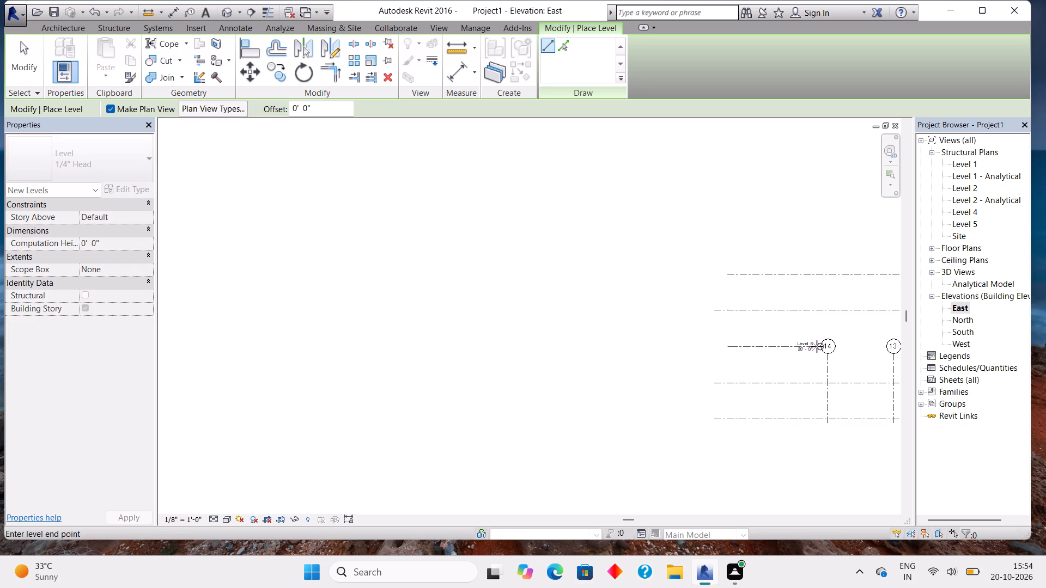
pyautogui.moveTo(818, 346); pyautogui.dragTo(775, 341, button='middle')
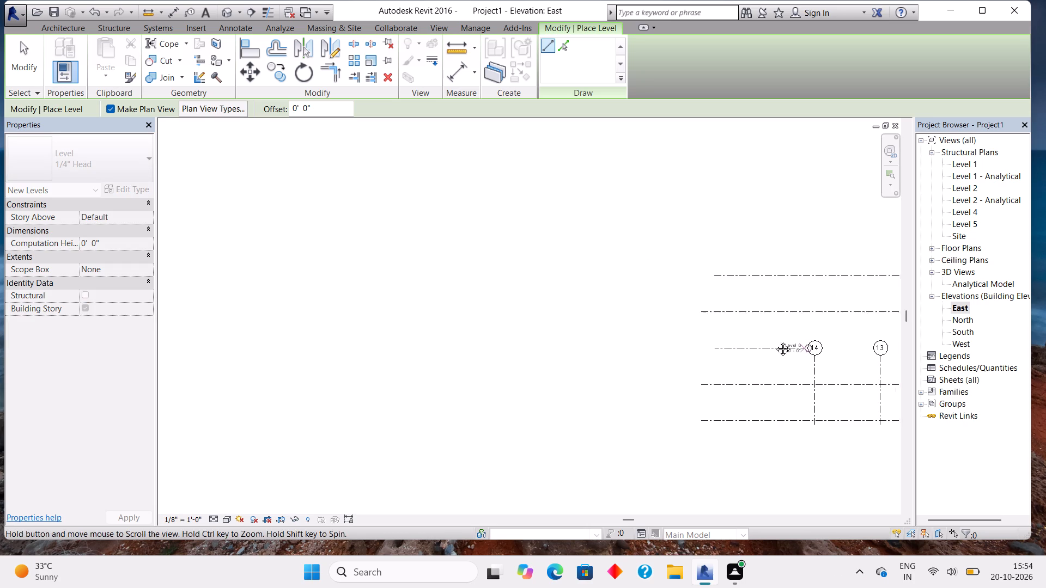
pyautogui.moveTo(775, 341); pyautogui.dragTo(525, 313, button='middle')
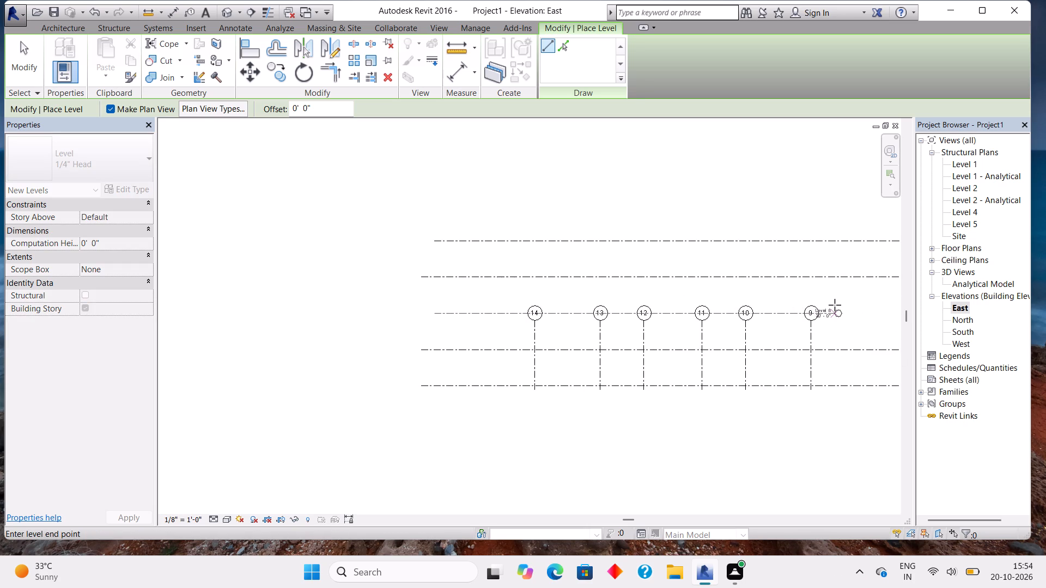
pyautogui.moveTo(835, 305); pyautogui.dragTo(496, 316, button='middle')
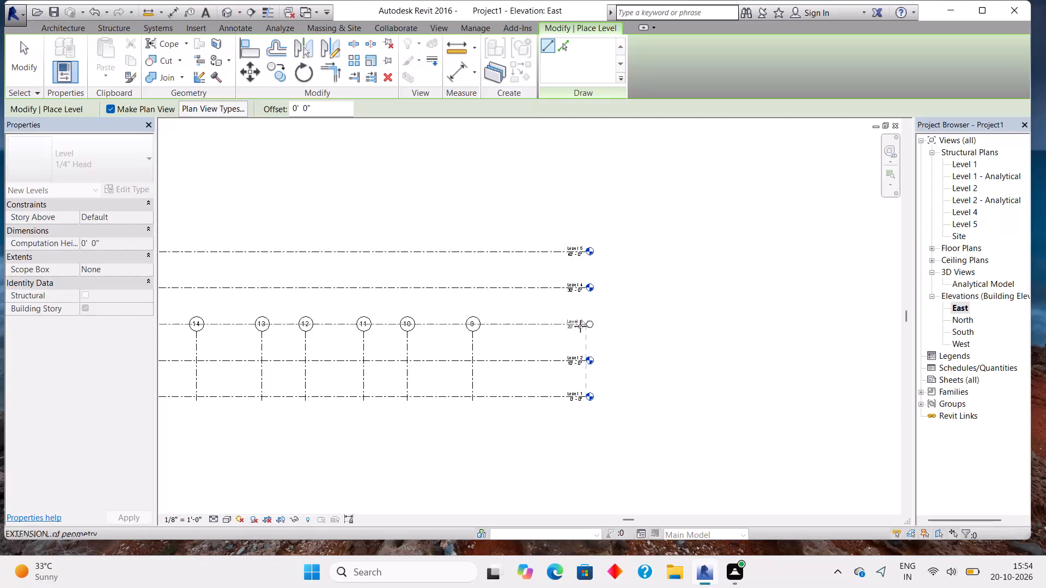
pyautogui.click(580, 326)
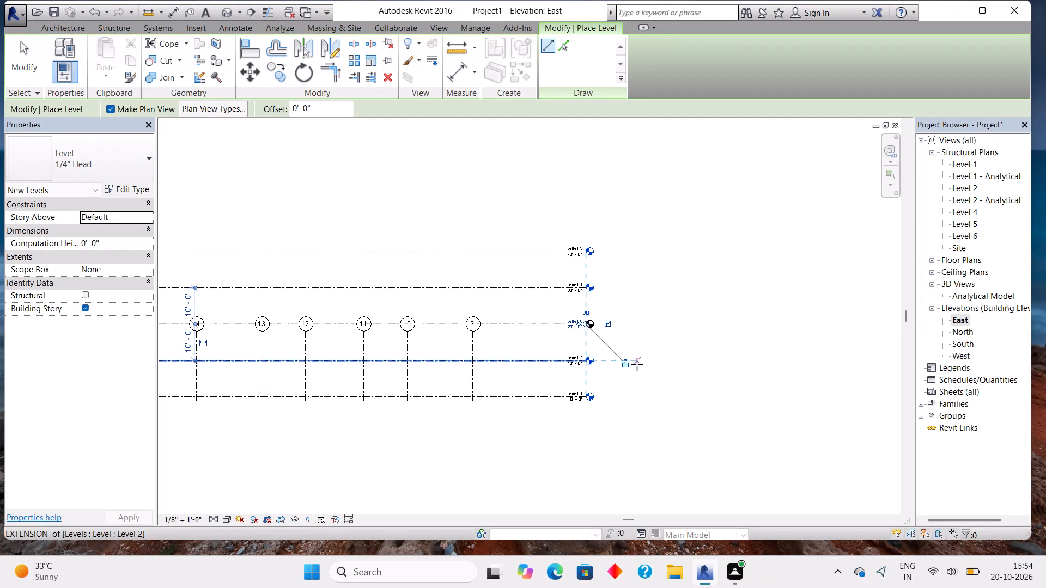
pyautogui.press('Escape')
pyautogui.press('Escape')
pyautogui.scroll(5, 637, 364)
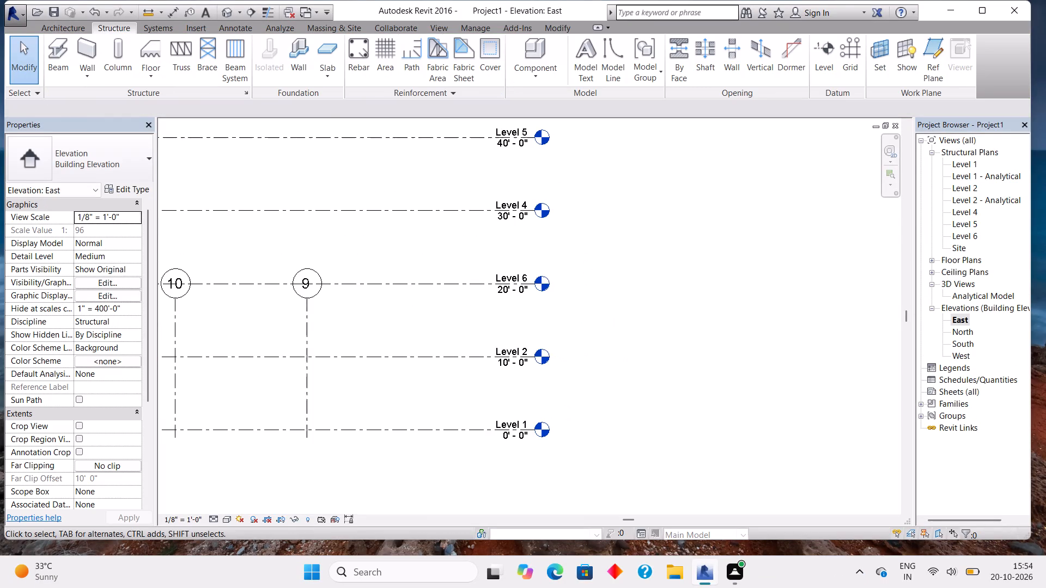
# Delete grid lines 9, 10, 11, 12, 13 and 14 from the East elevation.
pyautogui.moveTo(463, 340); pyautogui.dragTo(757, 341, button='middle')
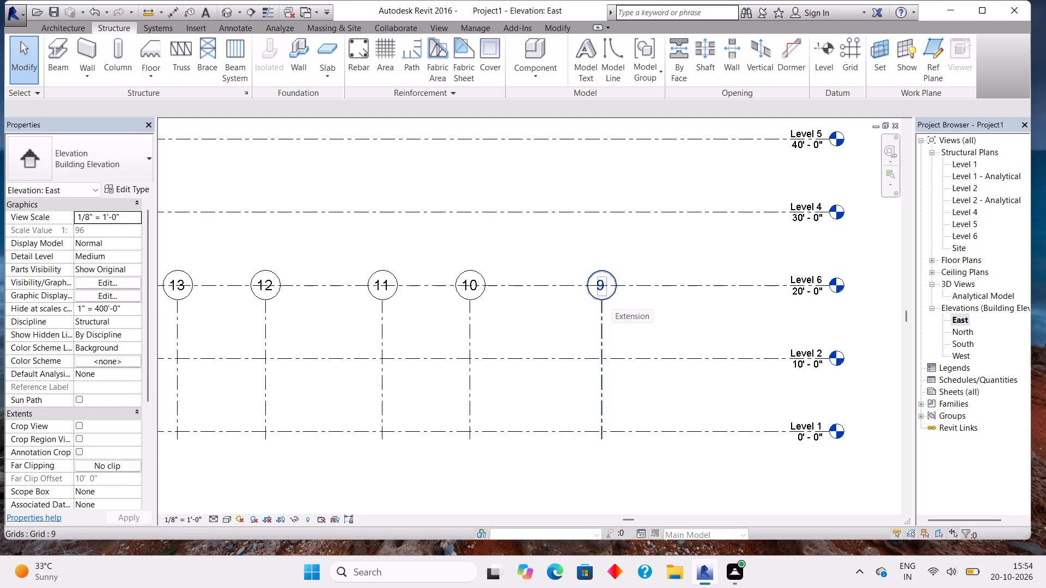
pyautogui.scroll(-4, 612, 293)
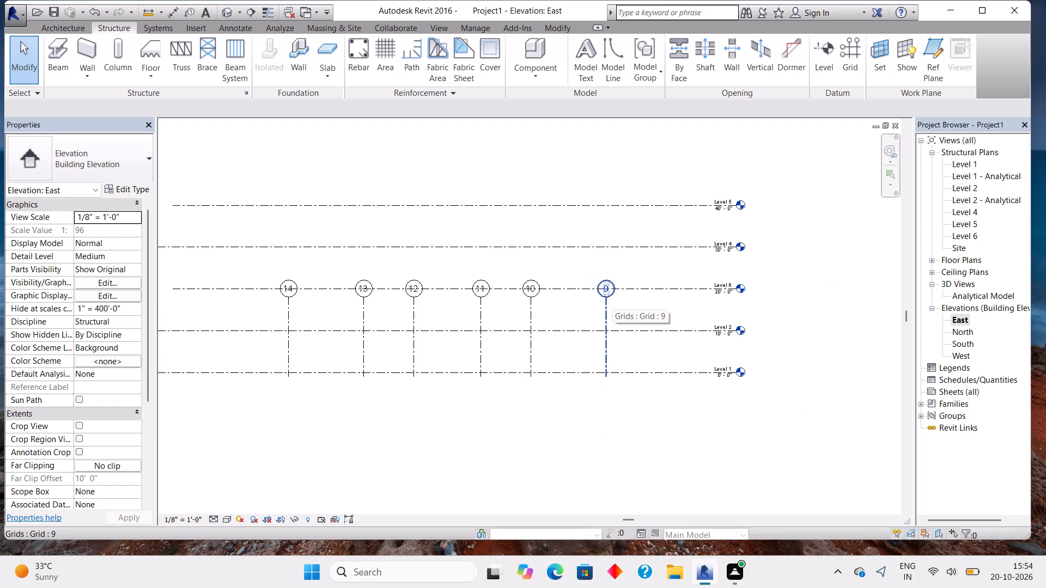
pyautogui.click(612, 293)
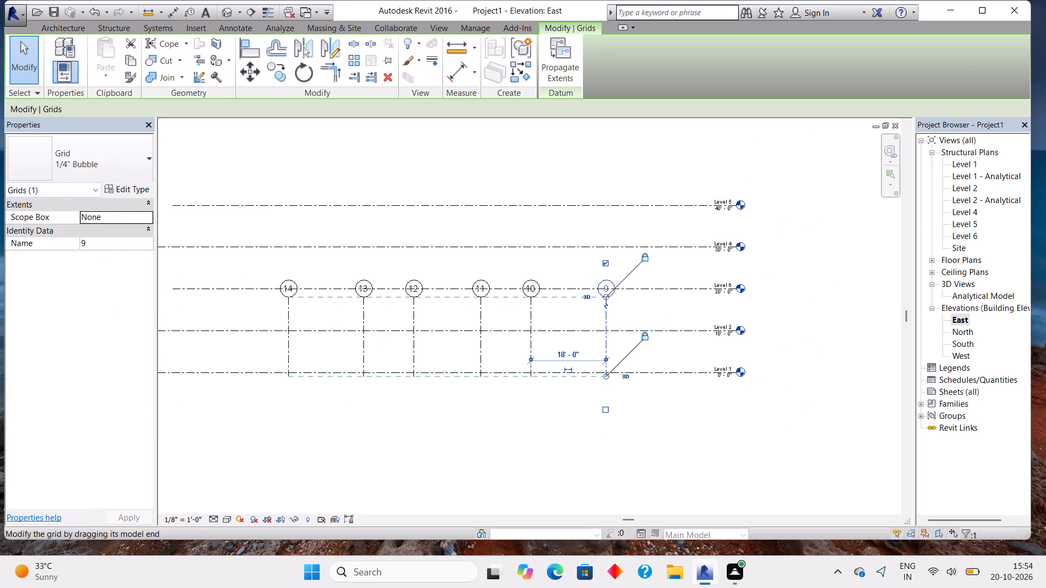
pyautogui.press('Delete')
pyautogui.click(538, 295)
pyautogui.press('Delete')
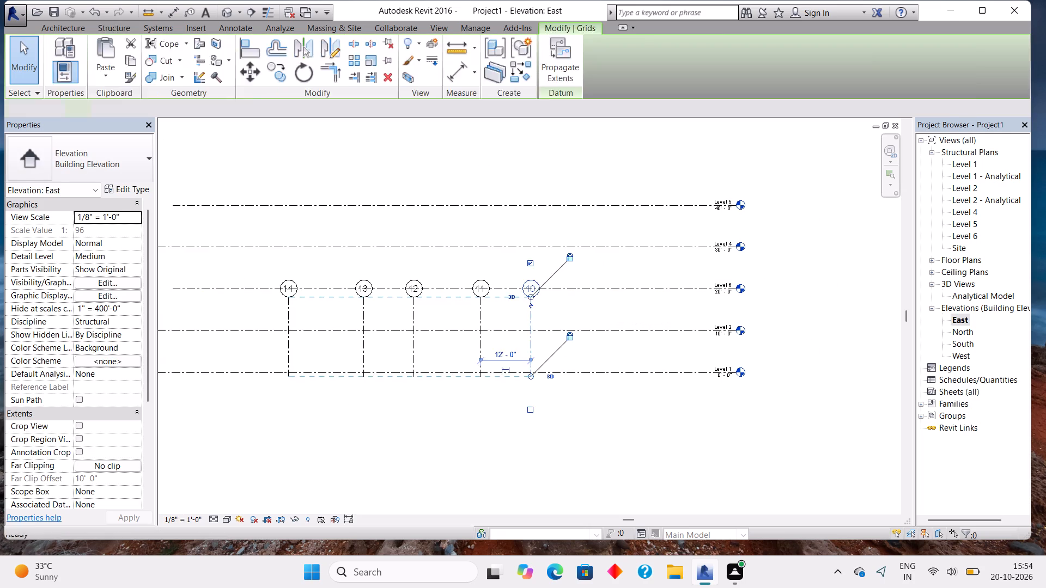
pyautogui.click(482, 292)
pyautogui.press('Delete')
pyautogui.click(403, 291)
pyautogui.press('Delete')
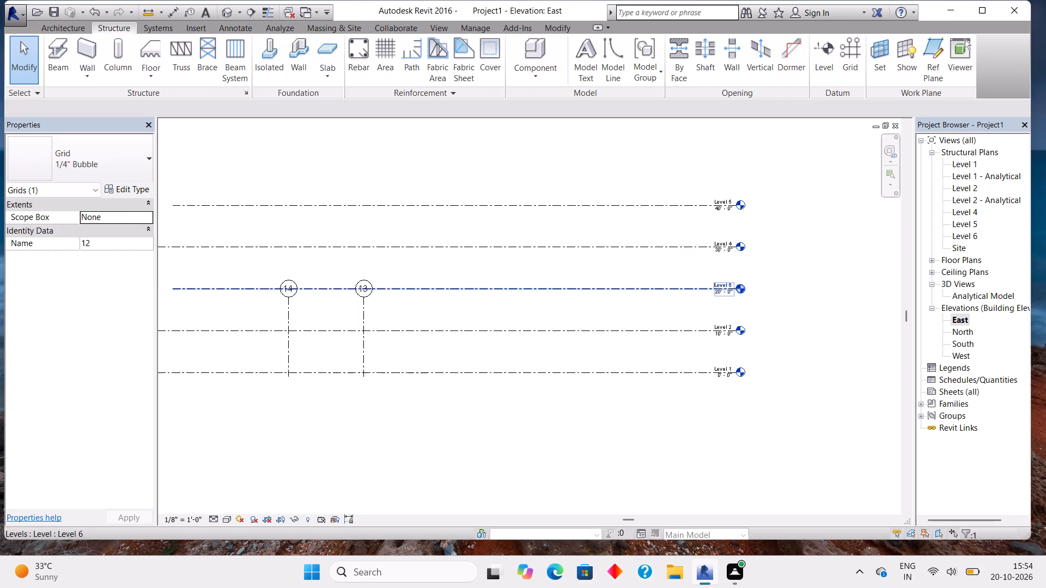
pyautogui.click(373, 289)
pyautogui.press('Delete')
pyautogui.click(288, 292)
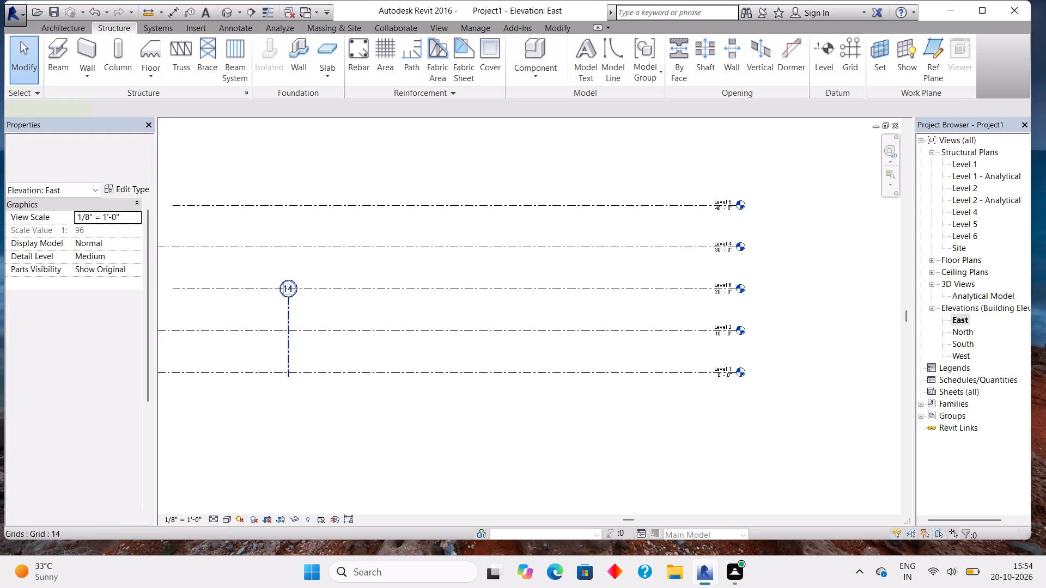
pyautogui.press('Delete')
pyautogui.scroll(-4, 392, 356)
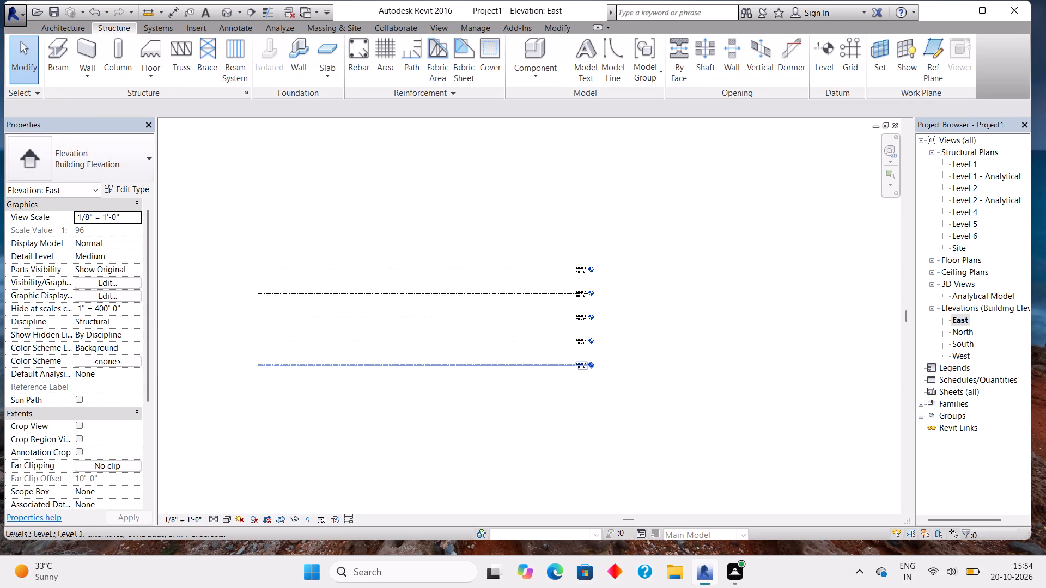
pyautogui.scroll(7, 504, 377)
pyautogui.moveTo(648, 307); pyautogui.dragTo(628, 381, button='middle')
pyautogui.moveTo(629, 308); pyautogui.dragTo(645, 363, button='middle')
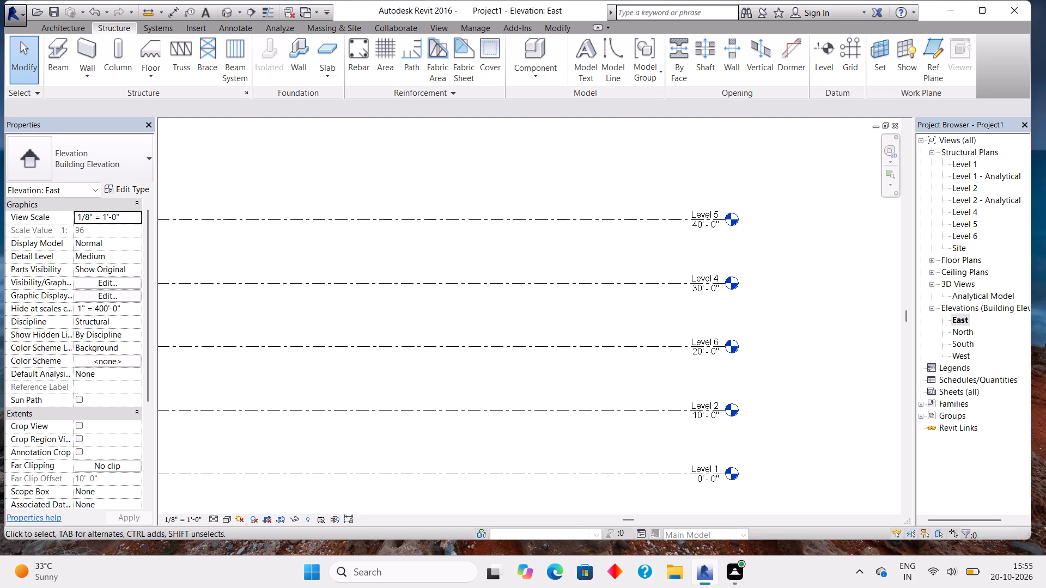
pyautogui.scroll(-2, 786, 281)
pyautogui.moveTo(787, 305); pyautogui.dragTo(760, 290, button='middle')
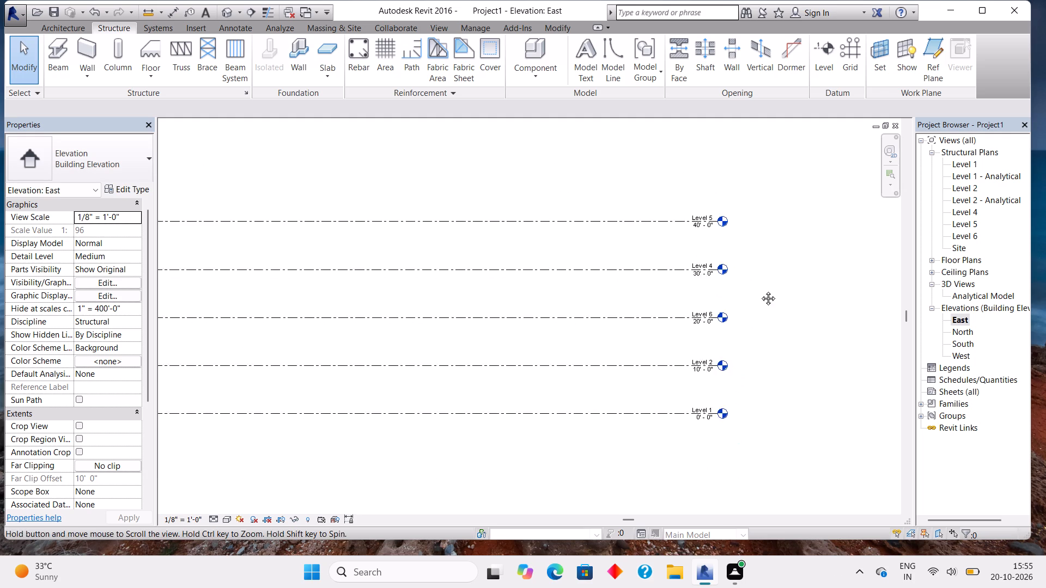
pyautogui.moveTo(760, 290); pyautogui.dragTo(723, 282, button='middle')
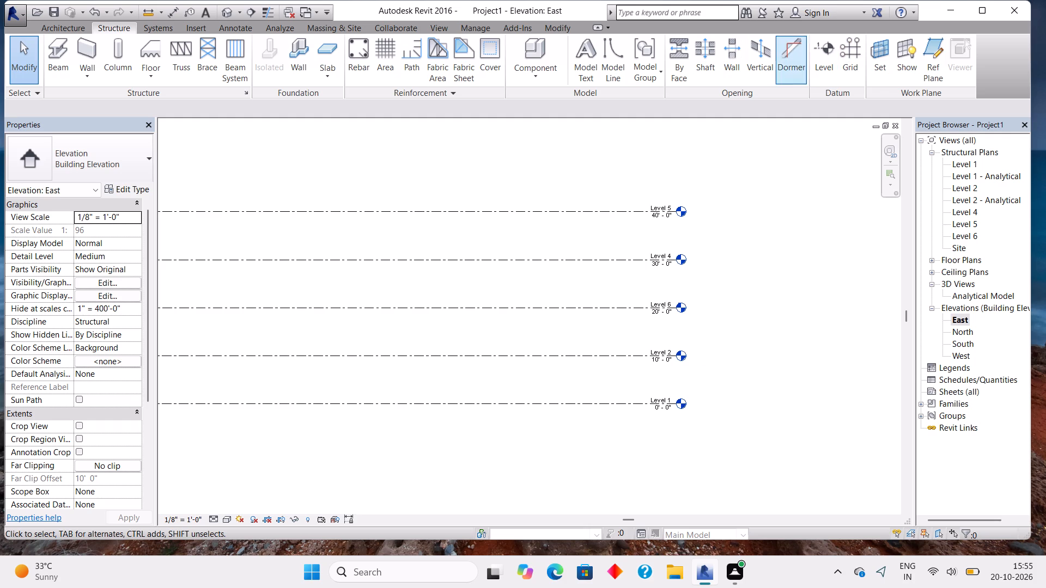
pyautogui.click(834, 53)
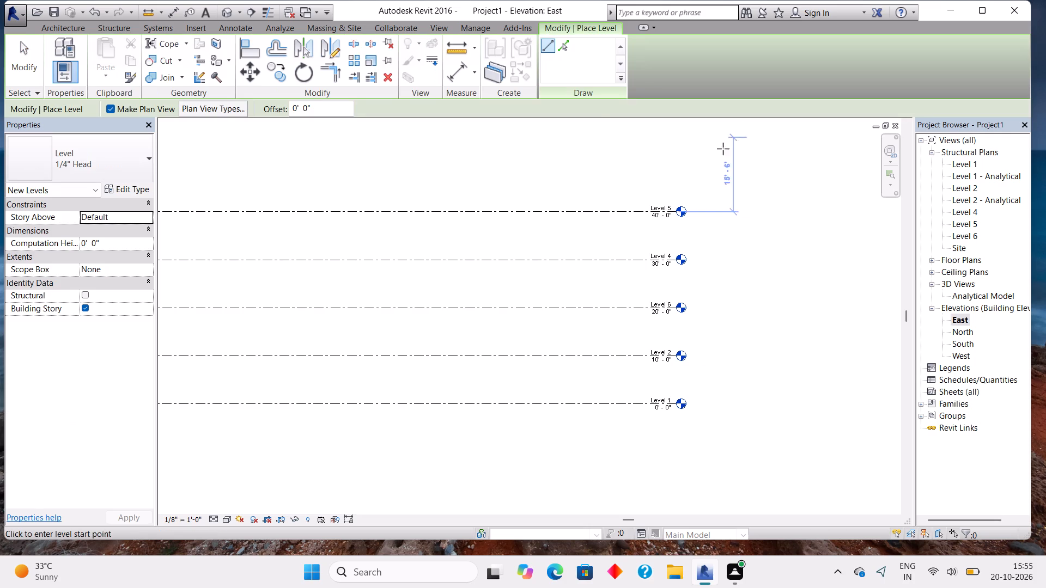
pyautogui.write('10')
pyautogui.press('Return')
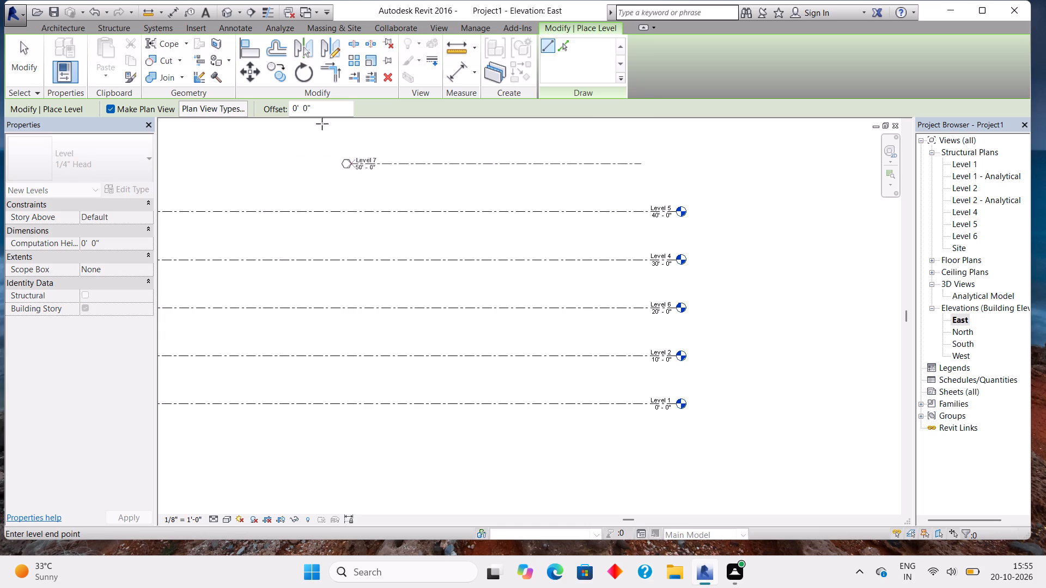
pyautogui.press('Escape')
# Draw a new level line 10' above Level 5, at 50', with its head in line with the existing level heads.
pyautogui.moveTo(287, 135); pyautogui.dragTo(437, 223, button='middle')
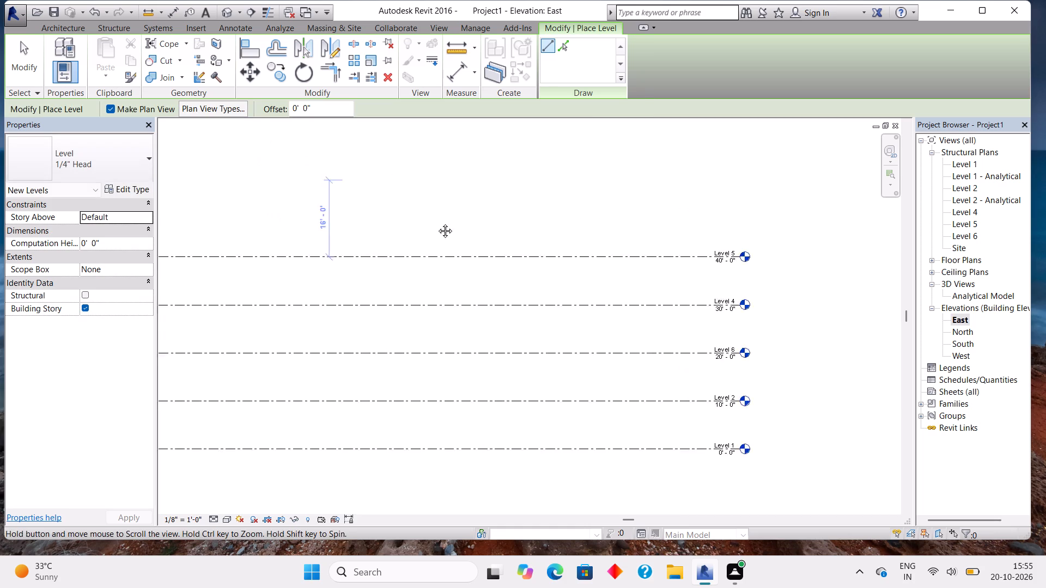
pyautogui.moveTo(437, 223); pyautogui.dragTo(612, 238, button='middle')
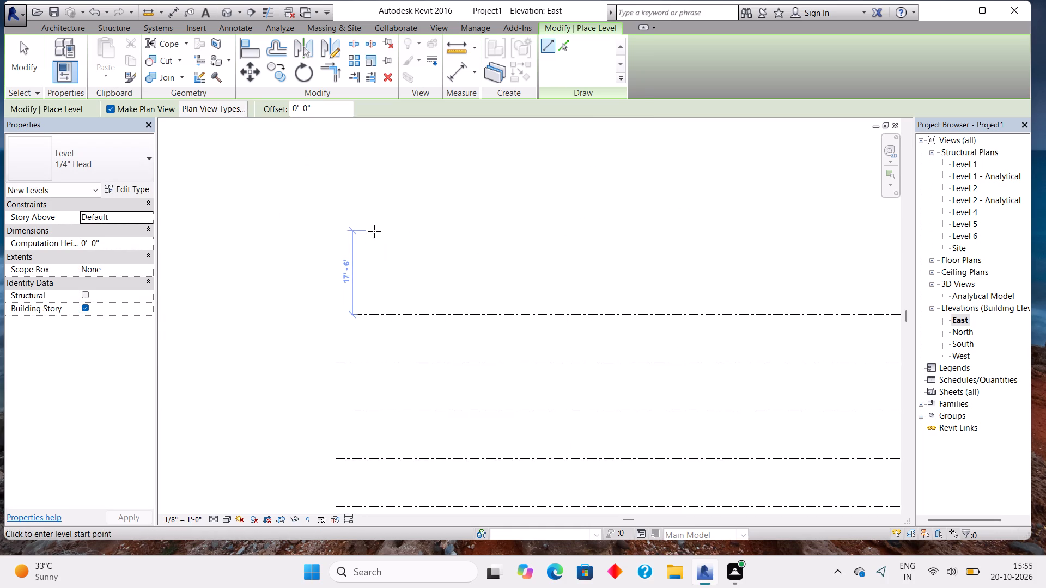
pyautogui.write('10')
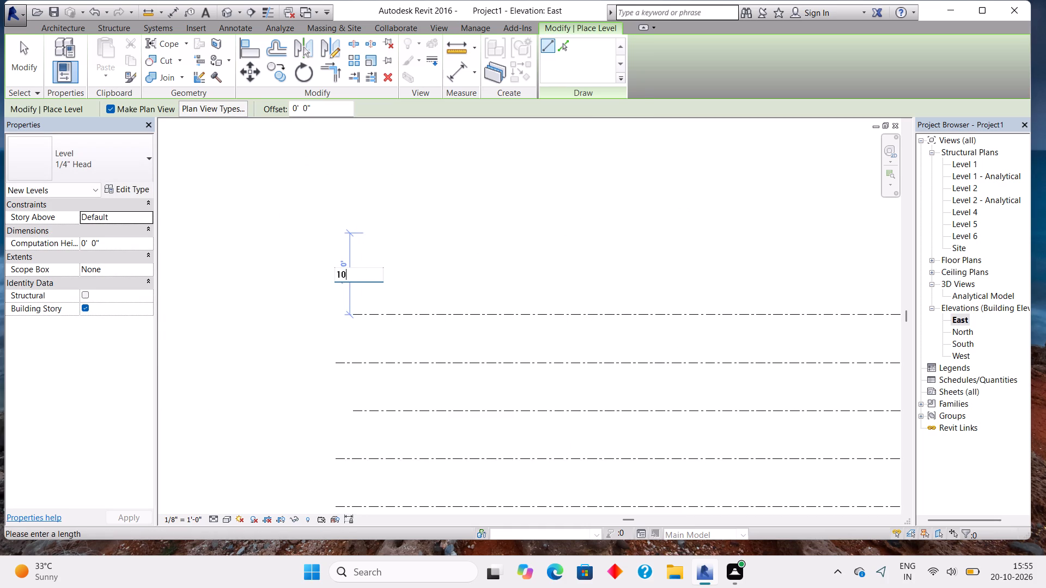
pyautogui.press('Return')
pyautogui.moveTo(787, 222); pyautogui.dragTo(786, 222, button='middle')
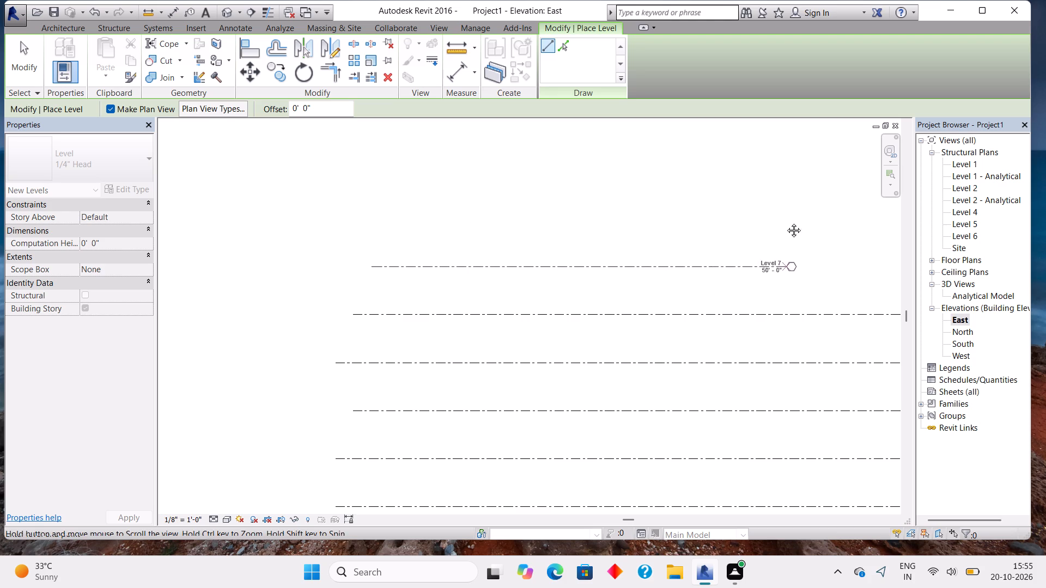
pyautogui.moveTo(786, 222); pyautogui.dragTo(393, 223, button='middle')
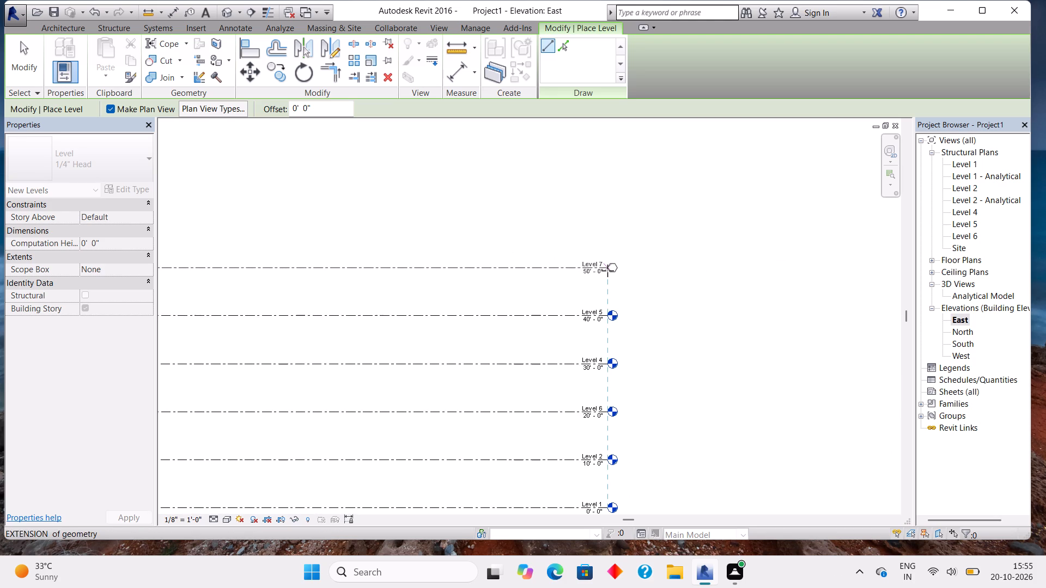
pyautogui.click(607, 271)
pyautogui.scroll(-8, 805, 344)
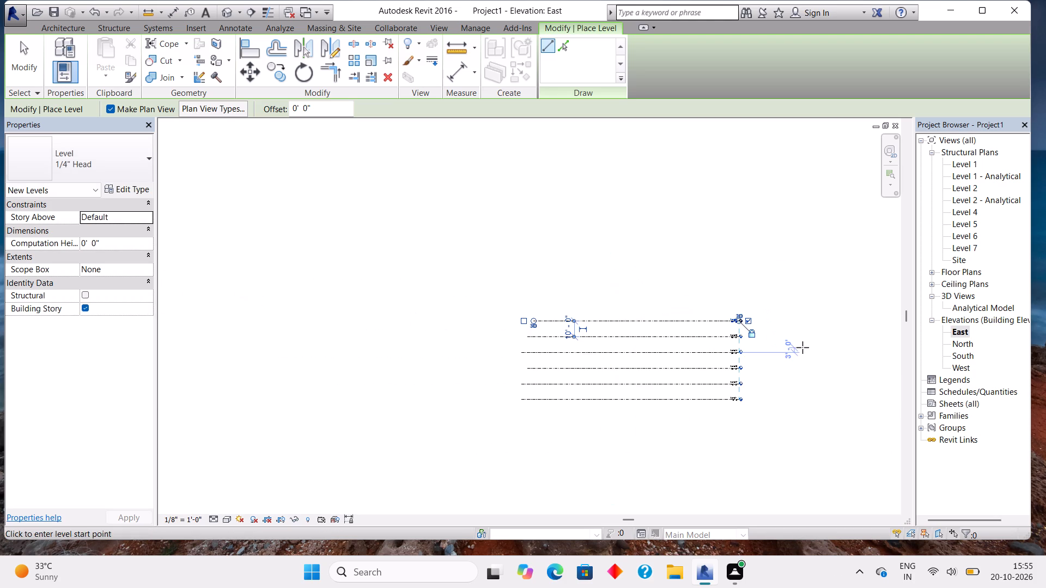
pyautogui.press('Escape')
# Extend the tail ends of the 40' and 20' level lines to align with the tail end of Level 4.
pyautogui.scroll(4, 551, 363)
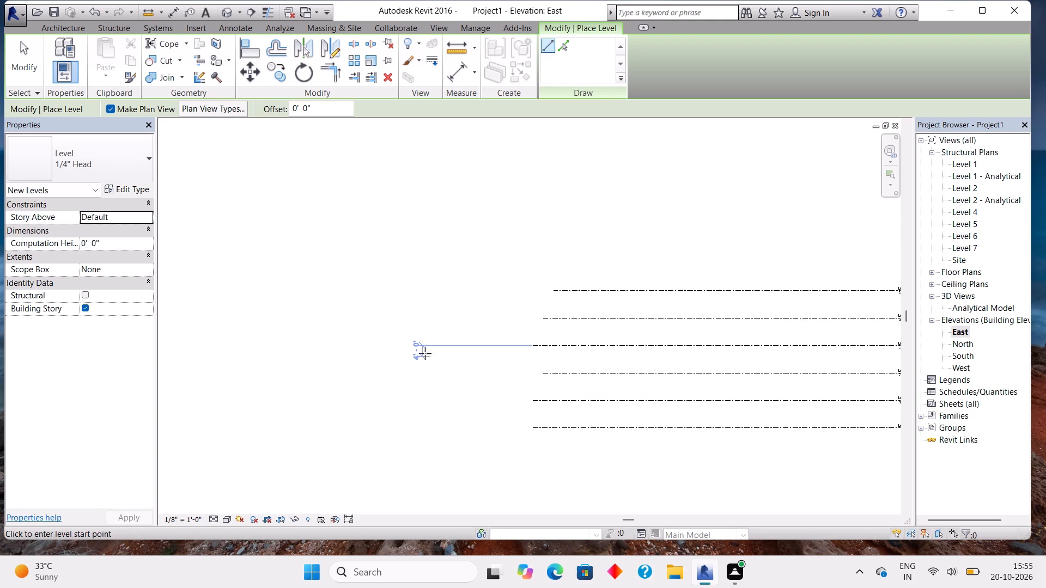
pyautogui.scroll(4, 450, 338)
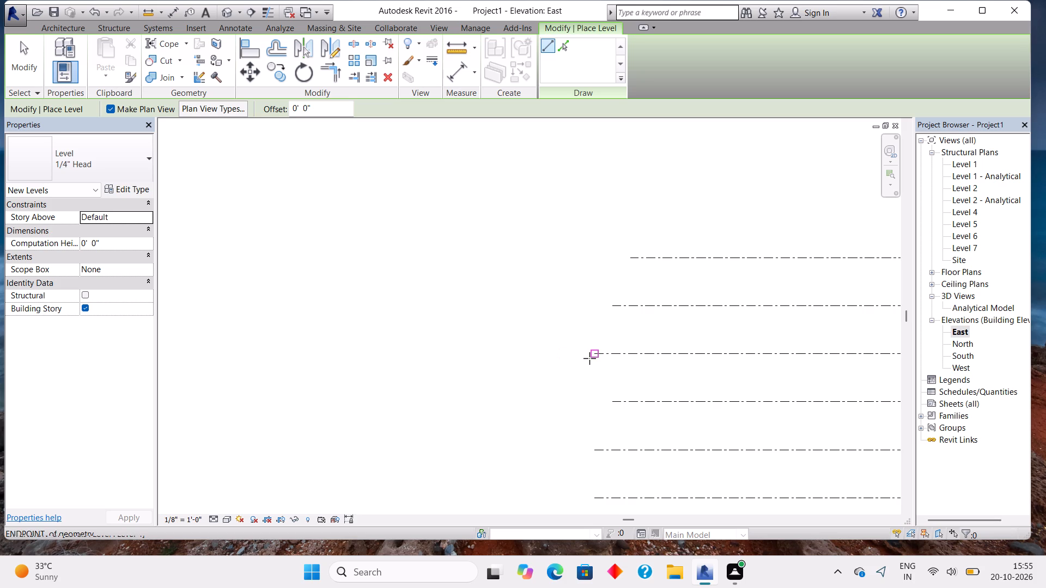
pyautogui.moveTo(589, 358); pyautogui.dragTo(624, 355)
pyautogui.press('Escape')
pyautogui.press('Escape')
pyautogui.press('Escape')
pyautogui.moveTo(594, 353); pyautogui.dragTo(597, 351)
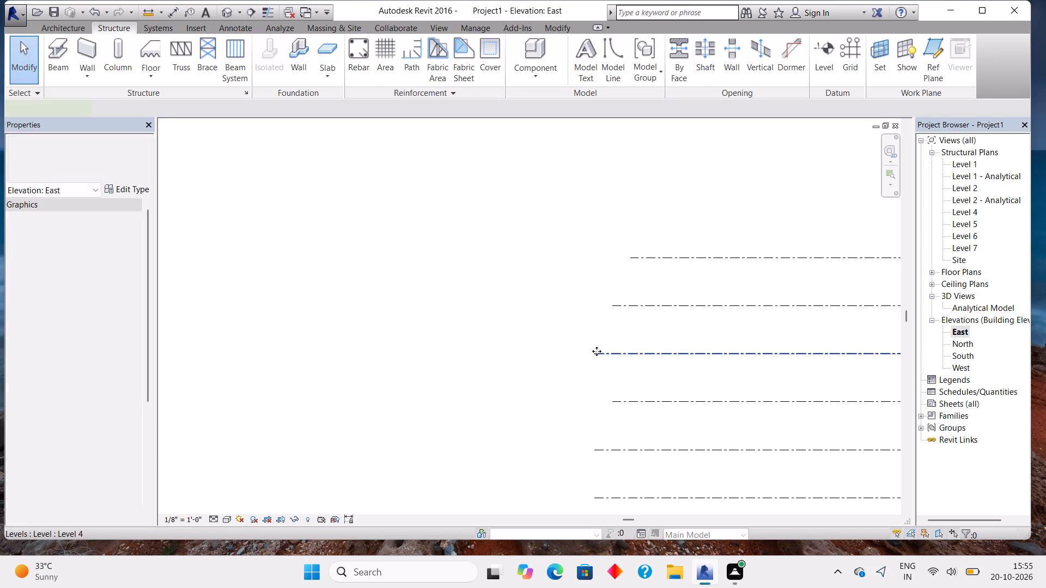
pyautogui.moveTo(597, 351); pyautogui.dragTo(603, 351)
pyautogui.click(612, 304)
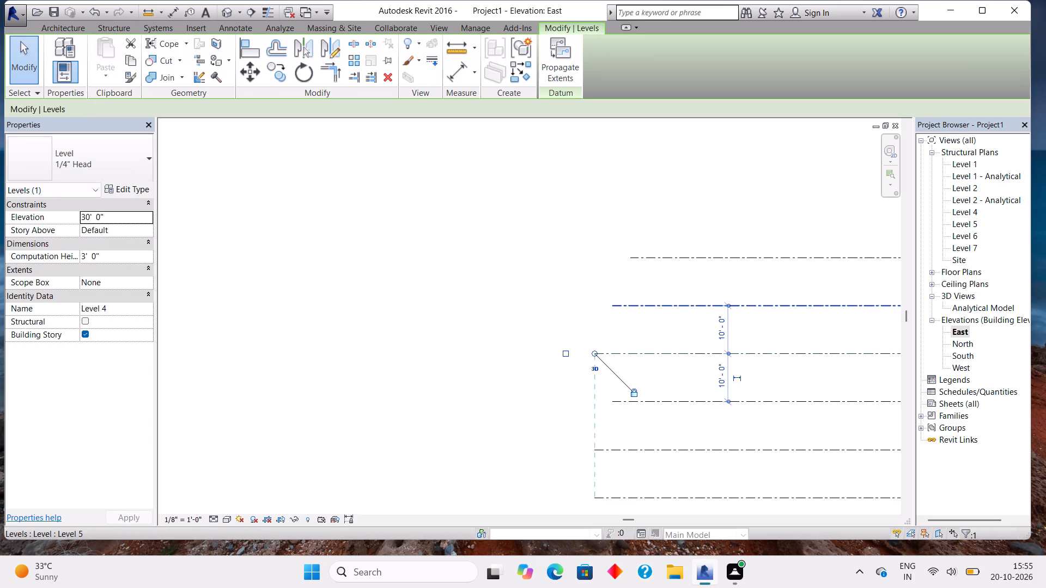
pyautogui.moveTo(612, 304); pyautogui.dragTo(589, 307)
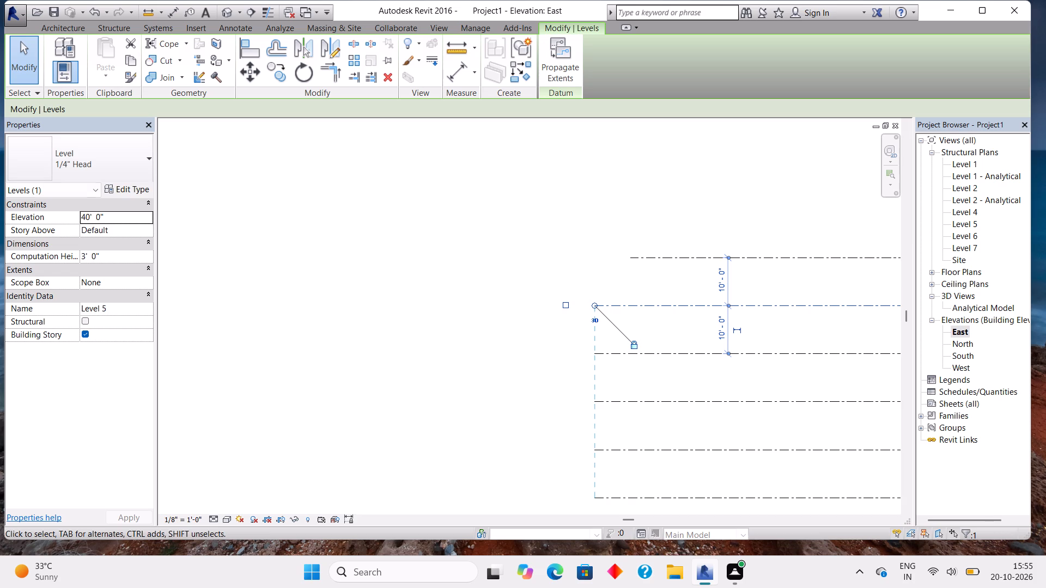
# Extend the tail end of the 50' level line to align with the tail ends of the levels below.
pyautogui.click(631, 260)
pyautogui.moveTo(627, 255); pyautogui.dragTo(612, 259)
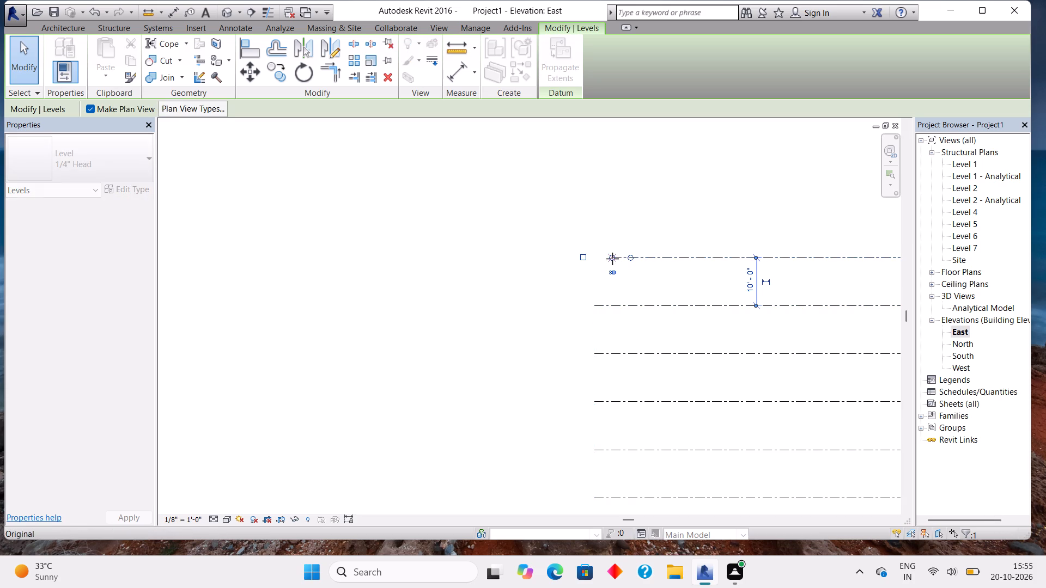
pyautogui.moveTo(612, 259); pyautogui.dragTo(609, 260)
pyautogui.click(609, 260)
pyautogui.moveTo(609, 260); pyautogui.dragTo(595, 264)
pyautogui.press('Escape')
pyautogui.scroll(-2, 682, 370)
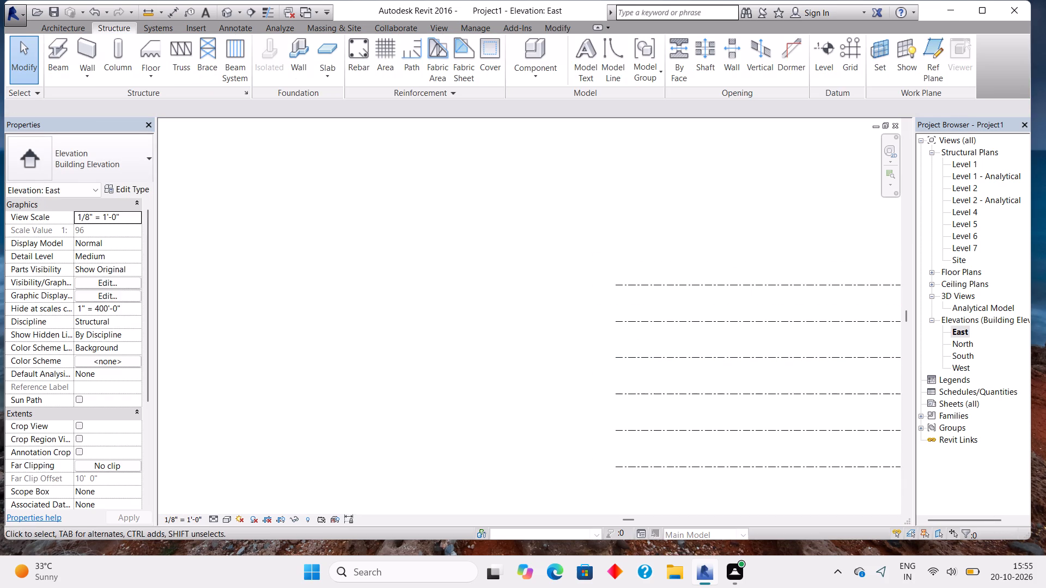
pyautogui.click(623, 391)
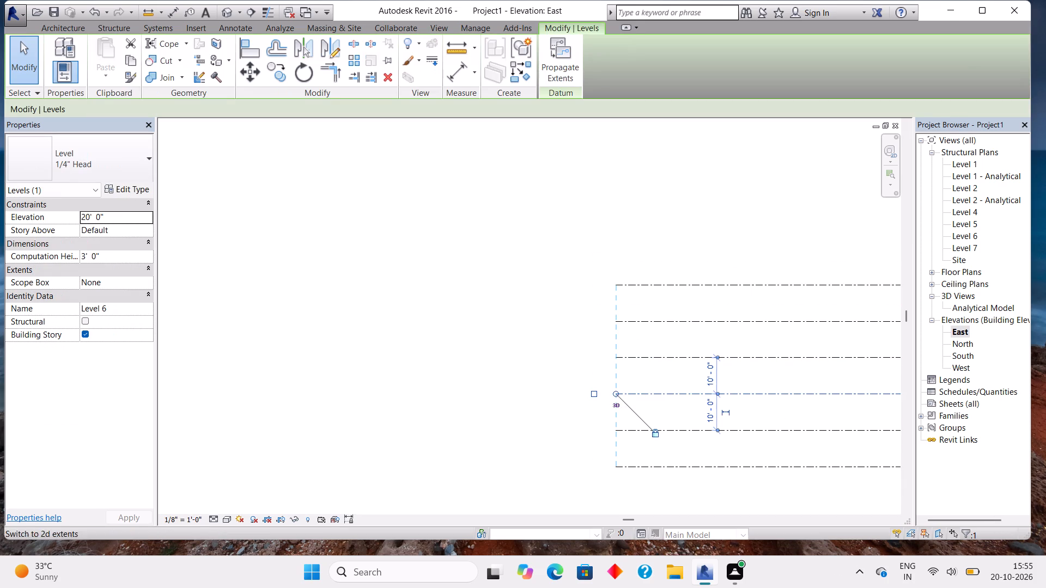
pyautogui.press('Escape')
# Rename Level 1 at 0' - 0" as GROUND LEVEL in the East elevation, renaming its corresponding views too.
pyautogui.moveTo(737, 399); pyautogui.dragTo(294, 336, button='middle')
pyautogui.scroll(-2, 416, 375)
pyautogui.moveTo(455, 385); pyautogui.dragTo(493, 385, button='middle')
pyautogui.scroll(2, 498, 384)
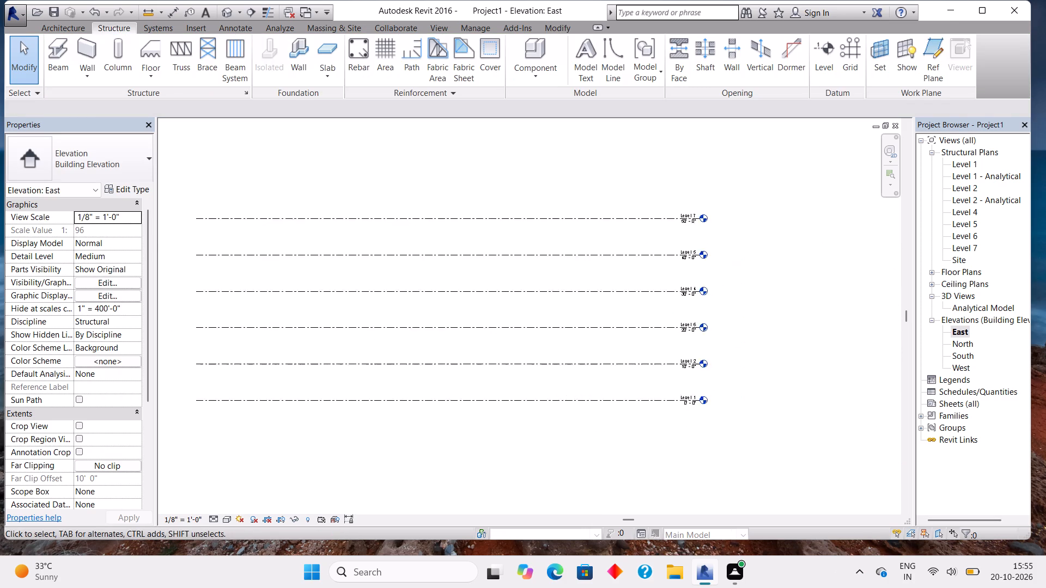
pyautogui.scroll(4, 498, 384)
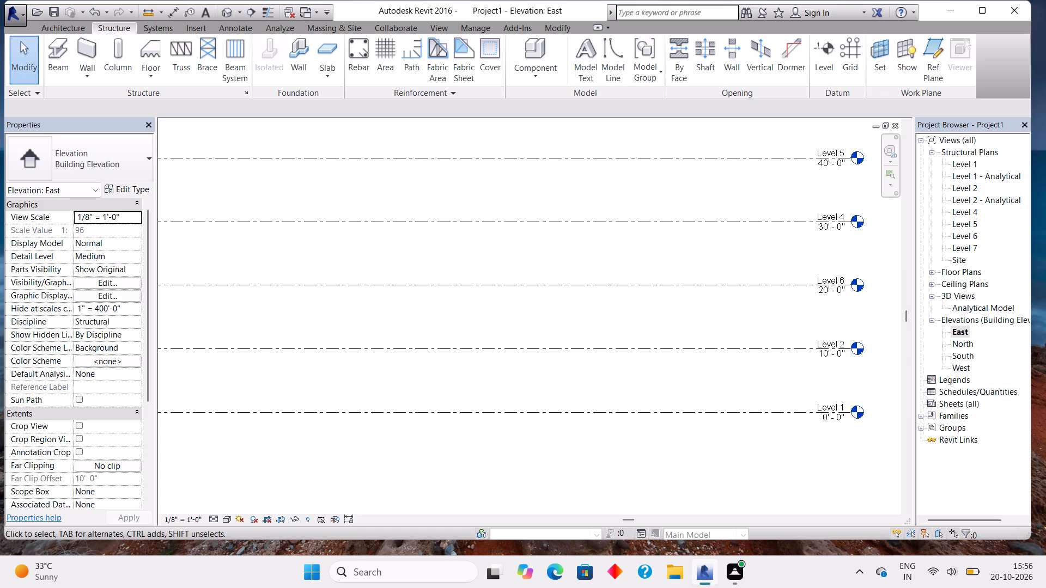
pyautogui.click(837, 407)
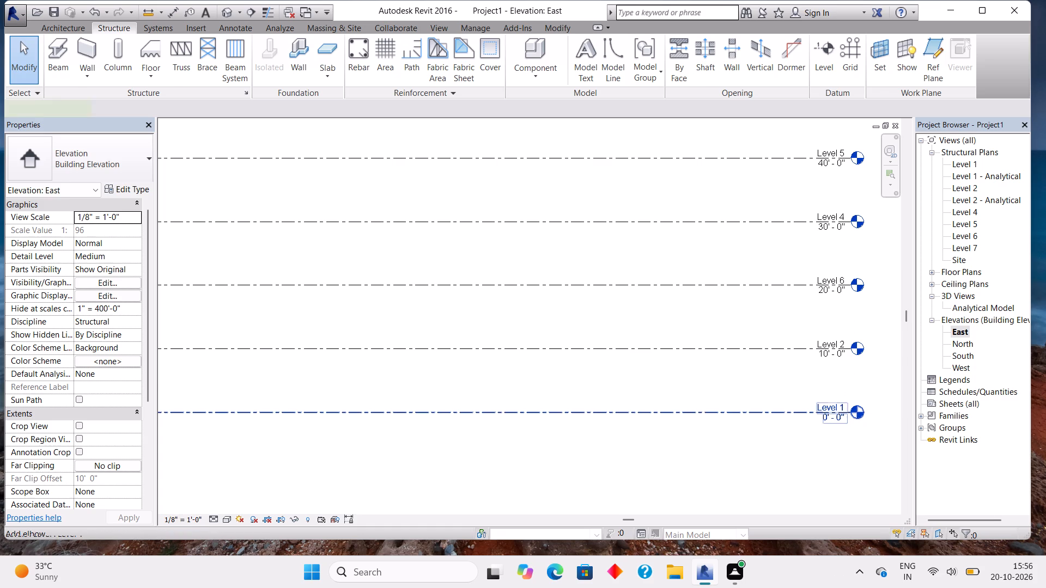
pyautogui.press('Escape')
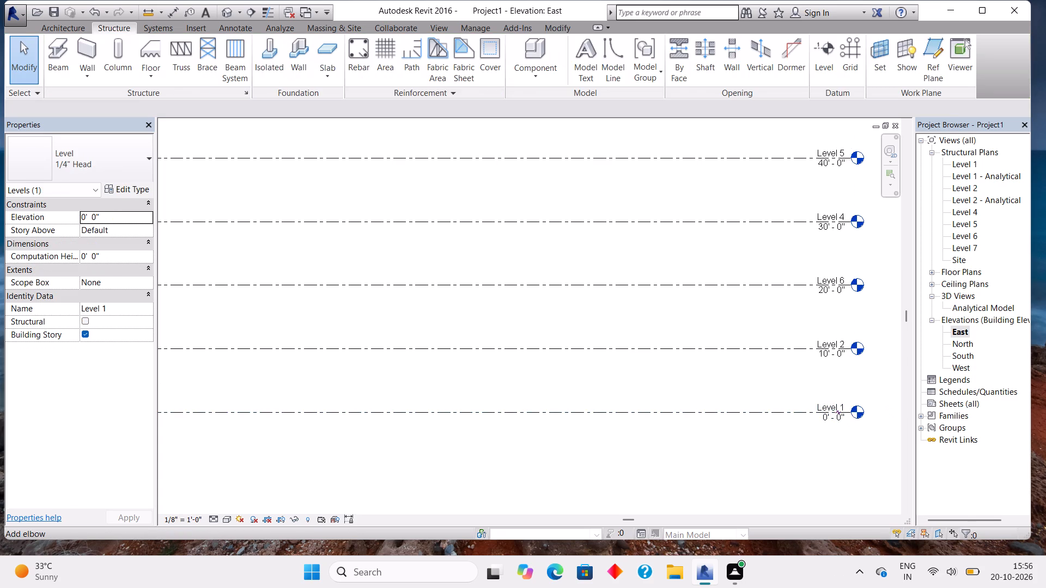
pyautogui.press('Escape')
pyautogui.press('Escape')
pyautogui.scroll(8, 837, 407)
pyautogui.click(837, 407)
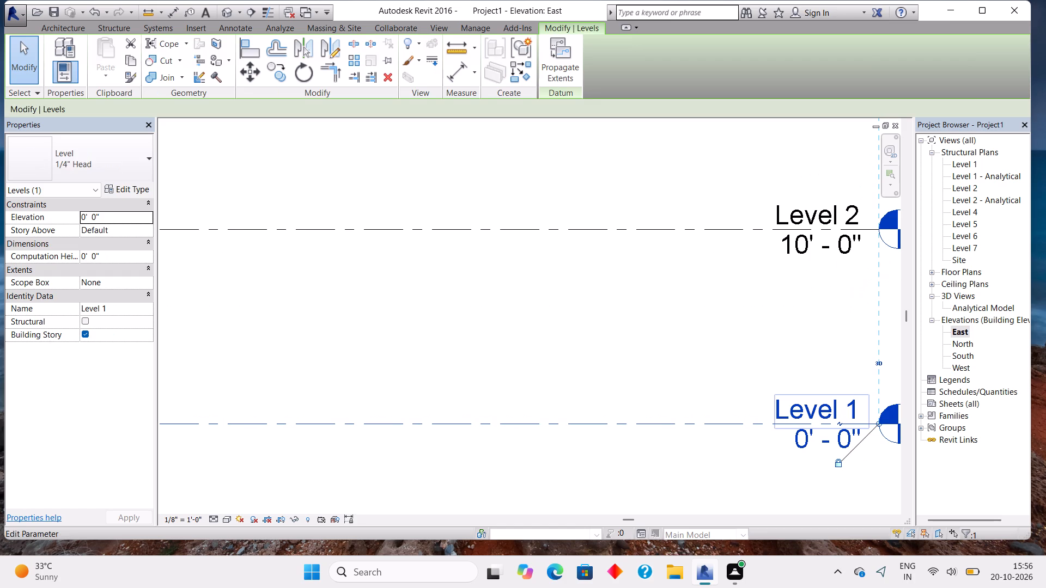
pyautogui.press('Escape')
pyautogui.click(825, 410)
pyautogui.press('Escape')
pyautogui.click(809, 395)
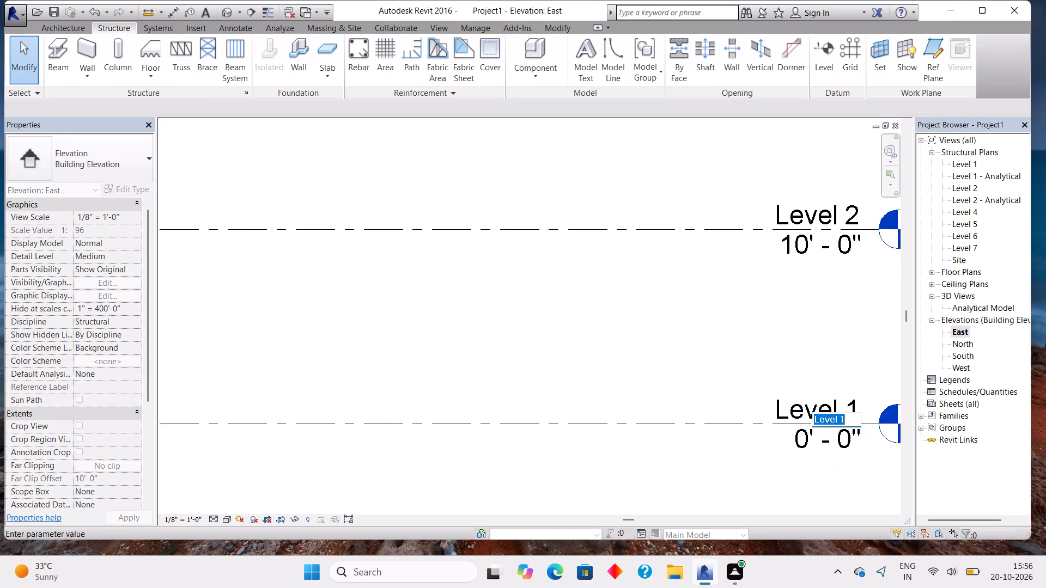
pyautogui.press('BackSpace')
pyautogui.write('PLI')
pyautogui.press('BackSpace')
pyautogui.press('BackSpace')
pyautogui.press('BackSpace')
pyautogui.press('BackSpace')
pyautogui.press('BackSpace')
pyautogui.press('BackSpace')
pyautogui.press('BackSpace')
pyautogui.press('BackSpace')
pyautogui.press('BackSpace')
pyautogui.press('BackSpace')
pyautogui.press('g')
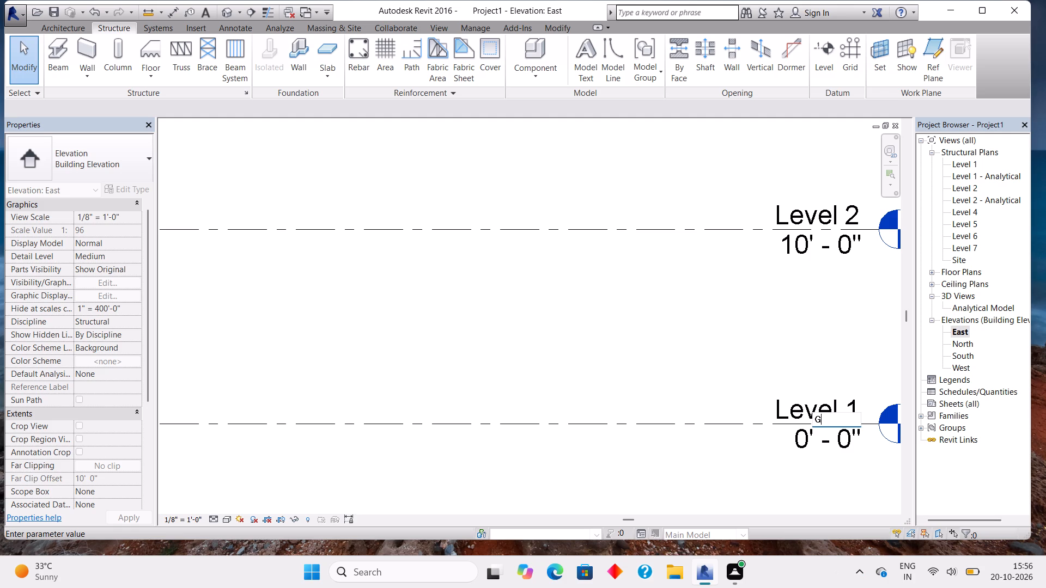
pyautogui.write('ROUND LEVEL')
pyautogui.press('Return')
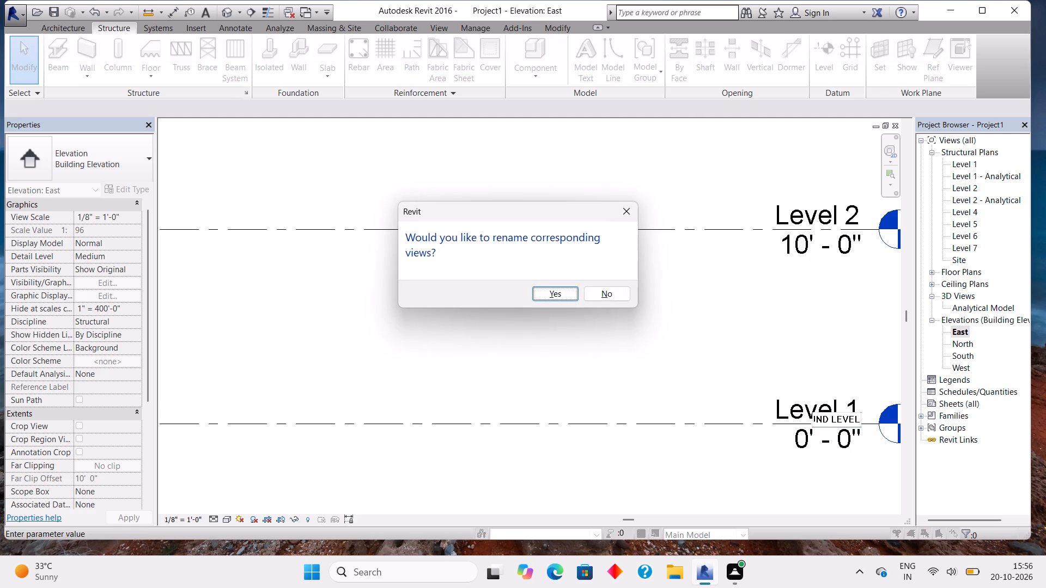
pyautogui.click(559, 291)
pyautogui.scroll(-3, 662, 419)
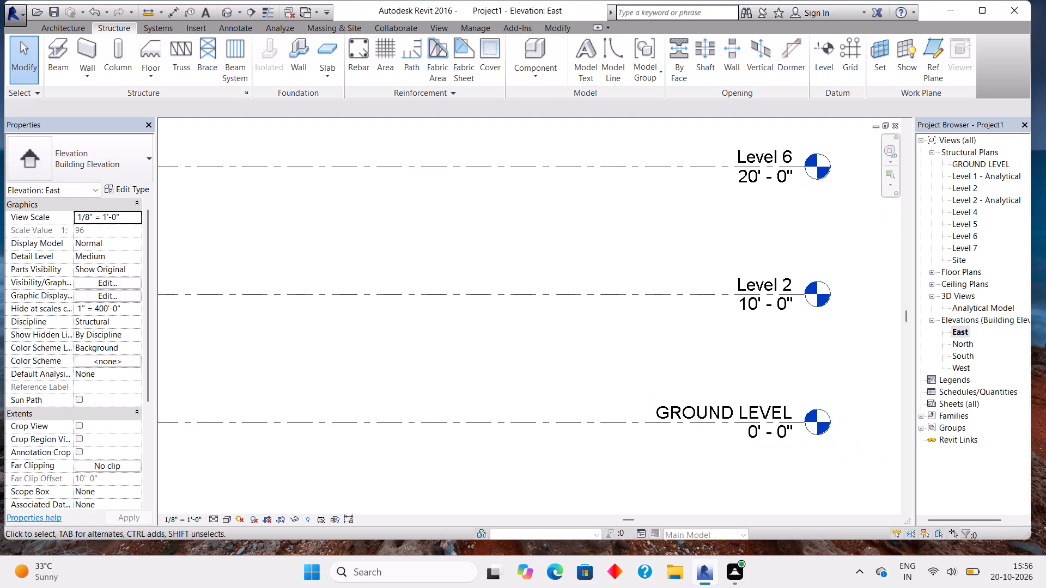
pyautogui.moveTo(792, 352); pyautogui.dragTo(775, 401, button='middle')
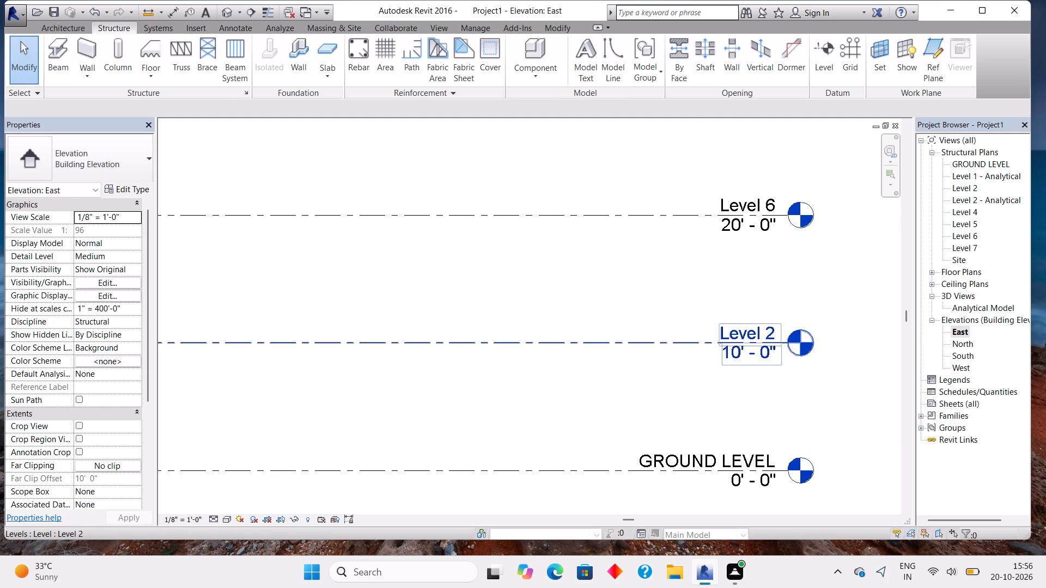
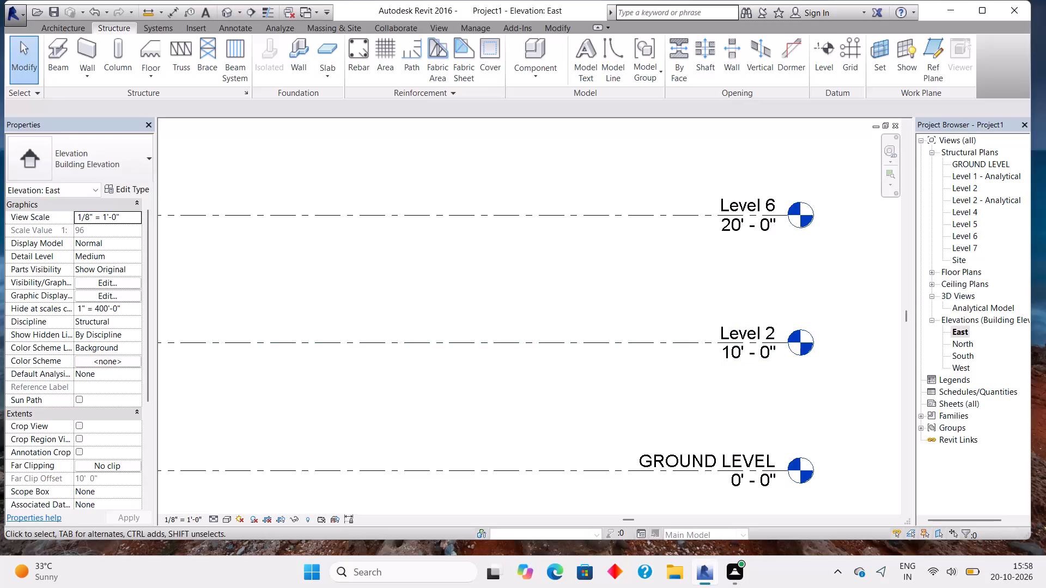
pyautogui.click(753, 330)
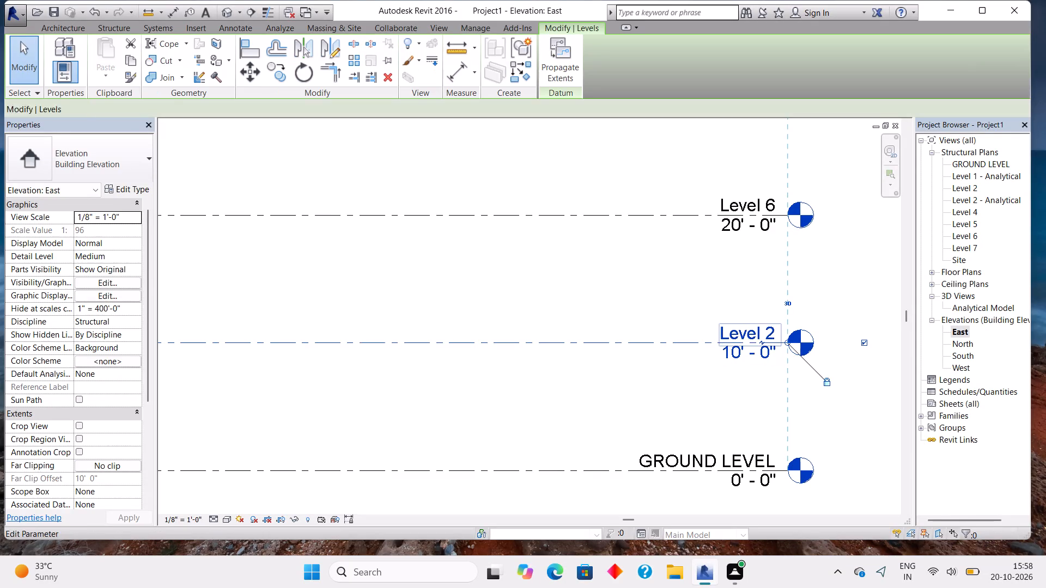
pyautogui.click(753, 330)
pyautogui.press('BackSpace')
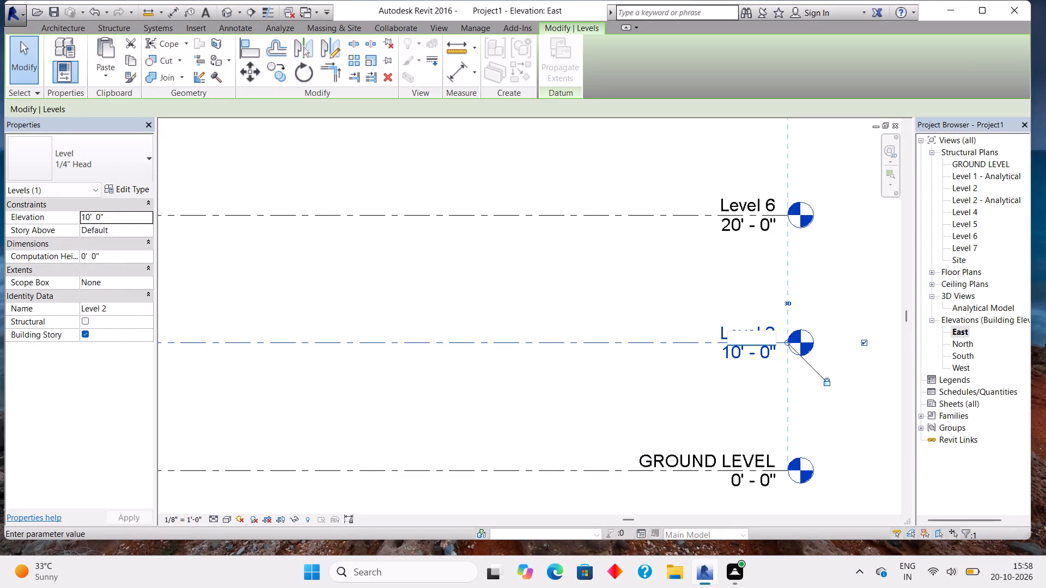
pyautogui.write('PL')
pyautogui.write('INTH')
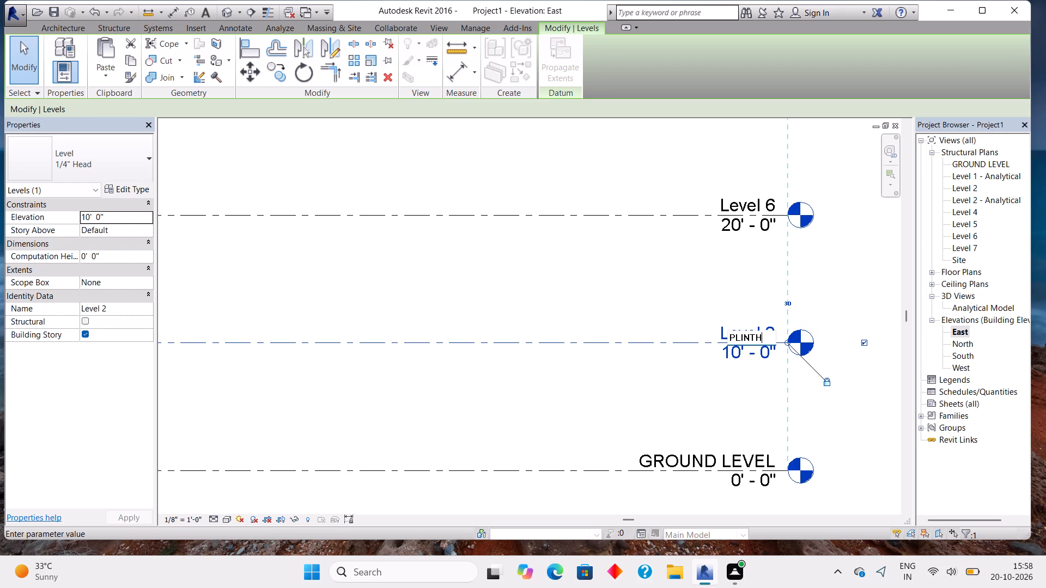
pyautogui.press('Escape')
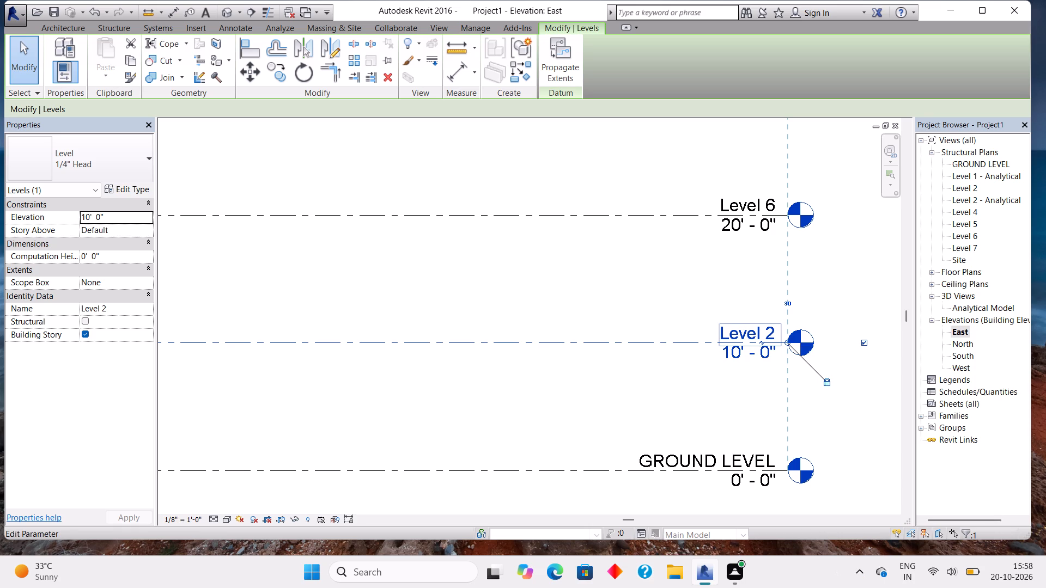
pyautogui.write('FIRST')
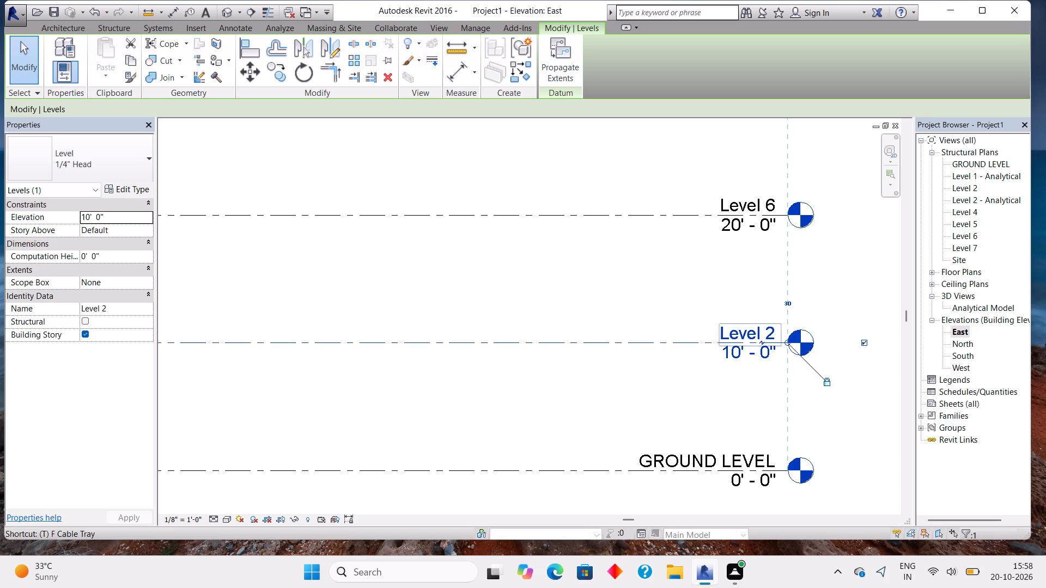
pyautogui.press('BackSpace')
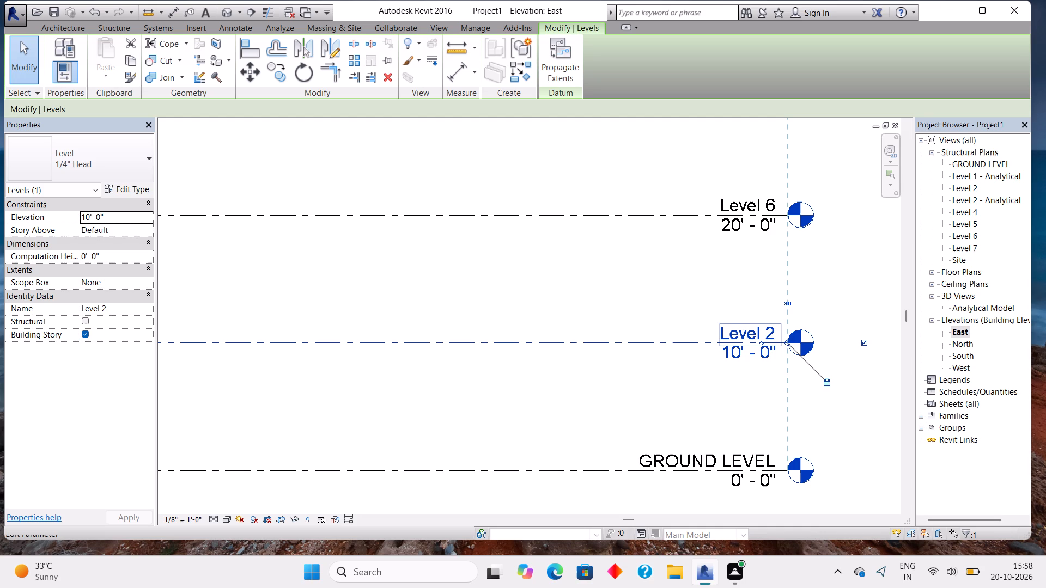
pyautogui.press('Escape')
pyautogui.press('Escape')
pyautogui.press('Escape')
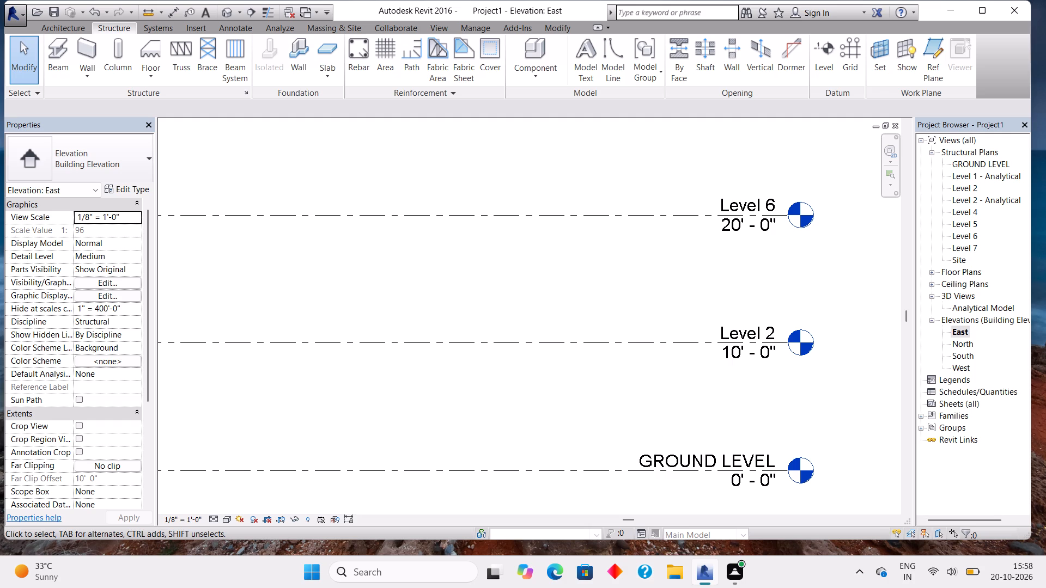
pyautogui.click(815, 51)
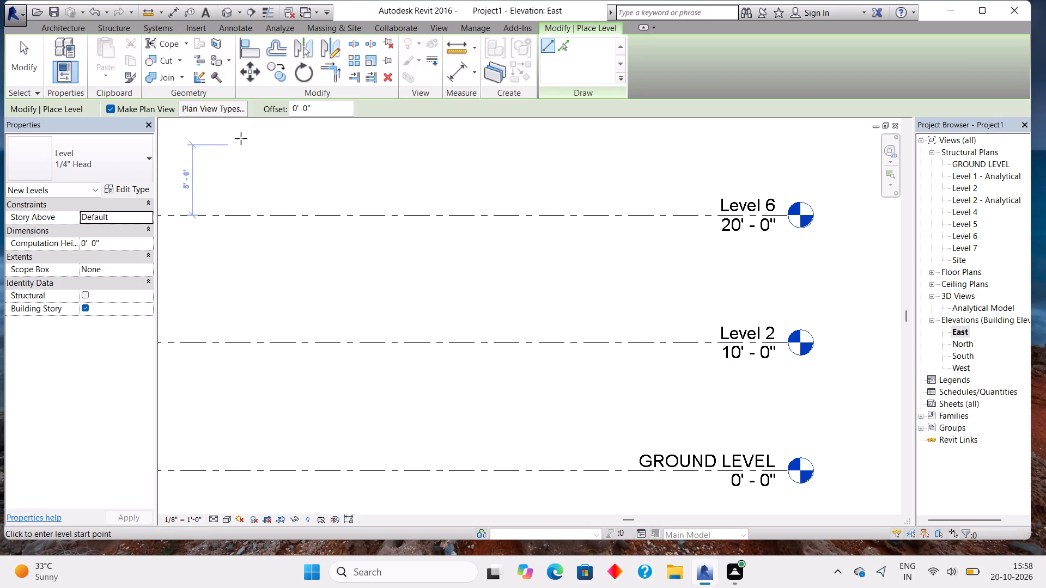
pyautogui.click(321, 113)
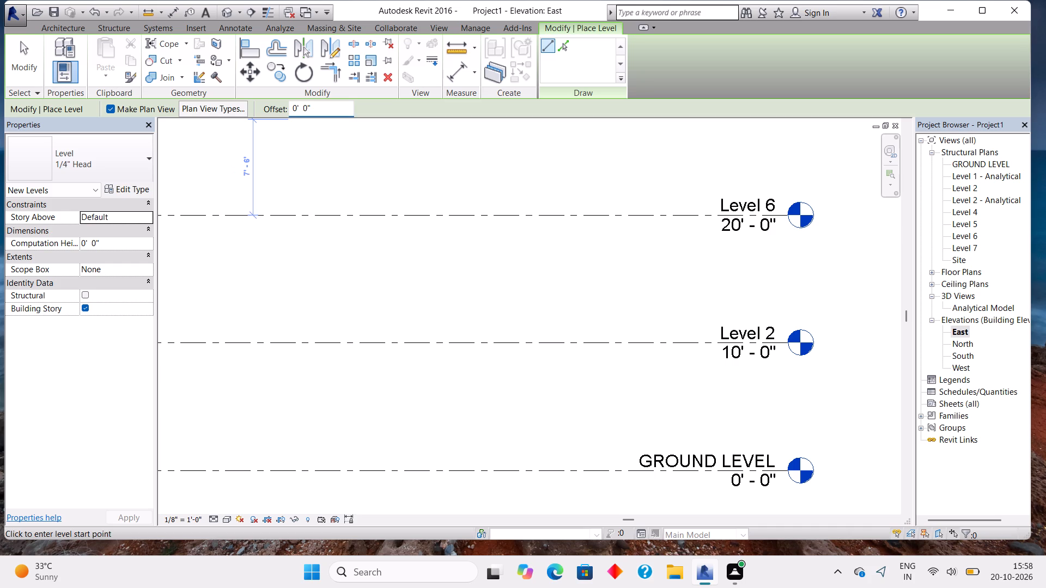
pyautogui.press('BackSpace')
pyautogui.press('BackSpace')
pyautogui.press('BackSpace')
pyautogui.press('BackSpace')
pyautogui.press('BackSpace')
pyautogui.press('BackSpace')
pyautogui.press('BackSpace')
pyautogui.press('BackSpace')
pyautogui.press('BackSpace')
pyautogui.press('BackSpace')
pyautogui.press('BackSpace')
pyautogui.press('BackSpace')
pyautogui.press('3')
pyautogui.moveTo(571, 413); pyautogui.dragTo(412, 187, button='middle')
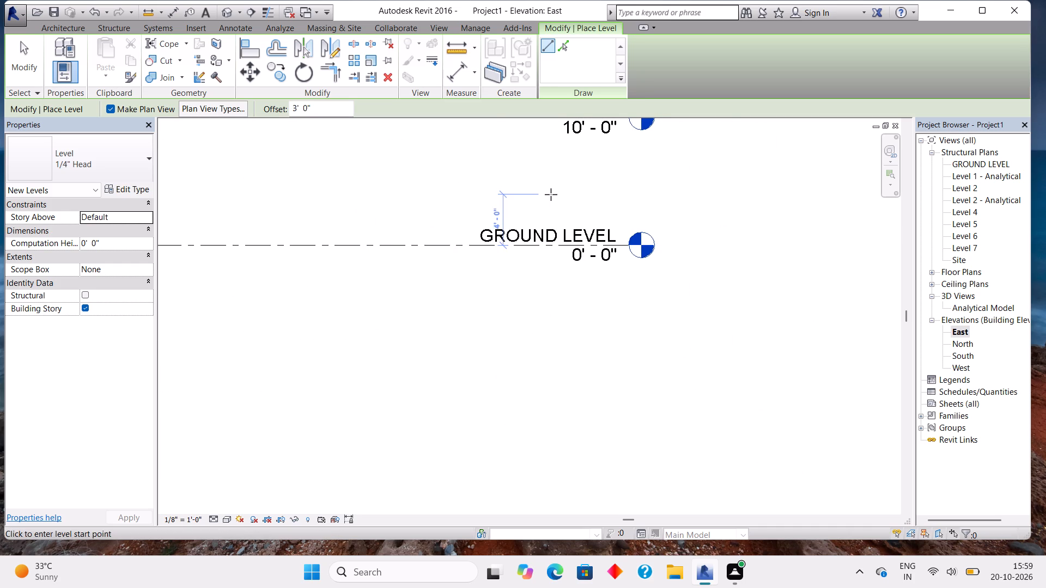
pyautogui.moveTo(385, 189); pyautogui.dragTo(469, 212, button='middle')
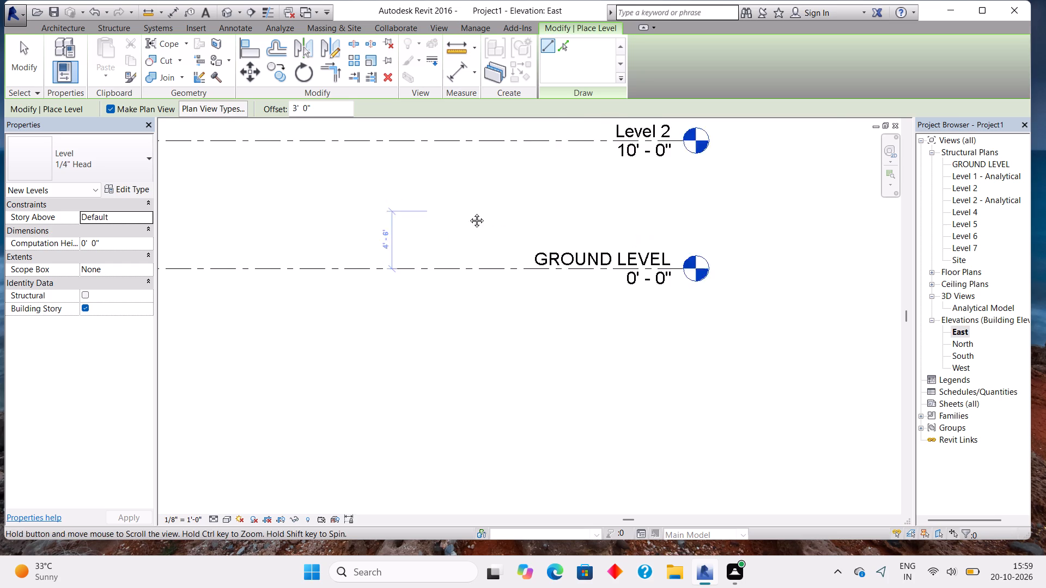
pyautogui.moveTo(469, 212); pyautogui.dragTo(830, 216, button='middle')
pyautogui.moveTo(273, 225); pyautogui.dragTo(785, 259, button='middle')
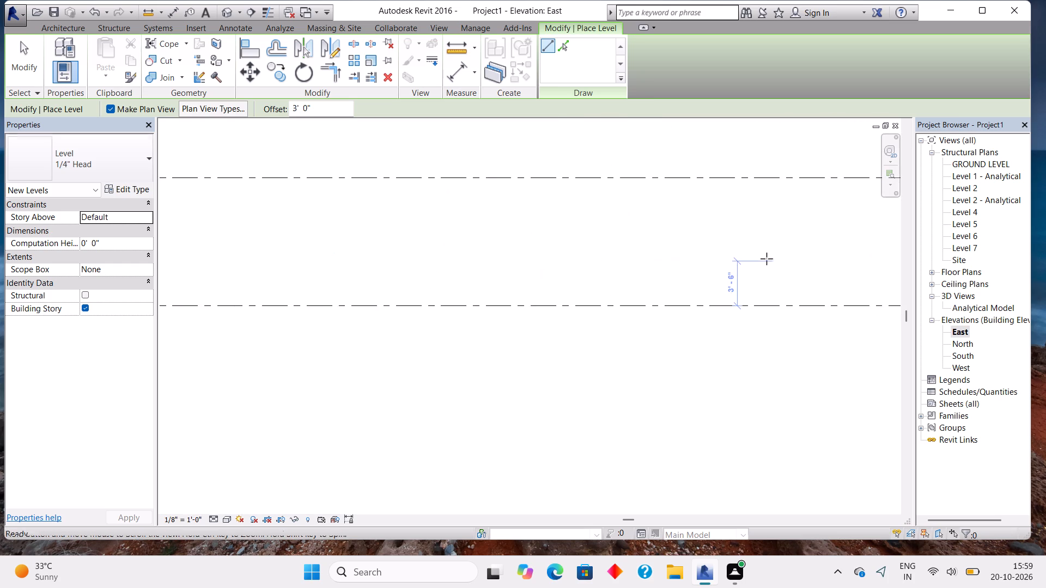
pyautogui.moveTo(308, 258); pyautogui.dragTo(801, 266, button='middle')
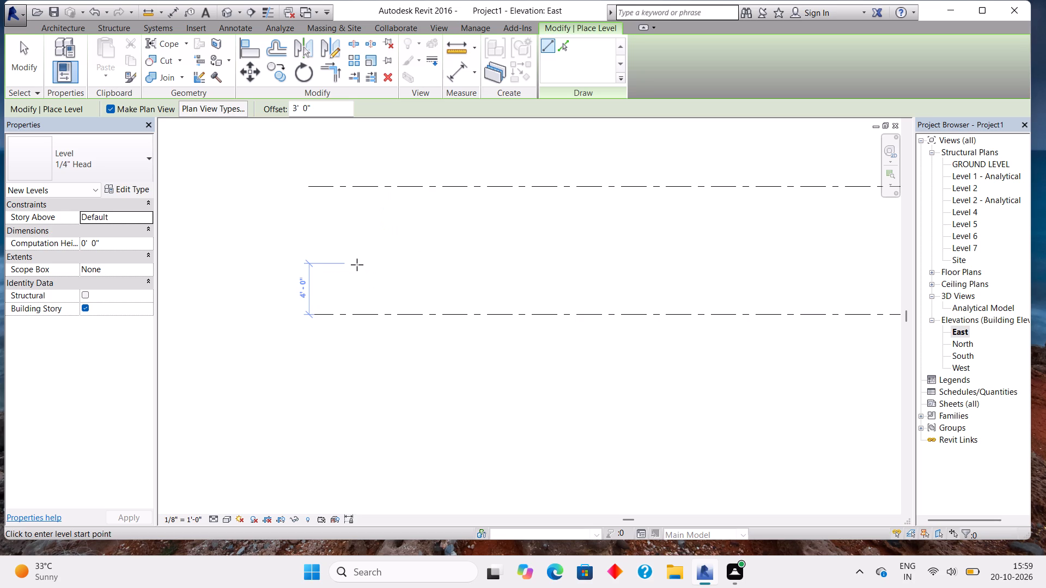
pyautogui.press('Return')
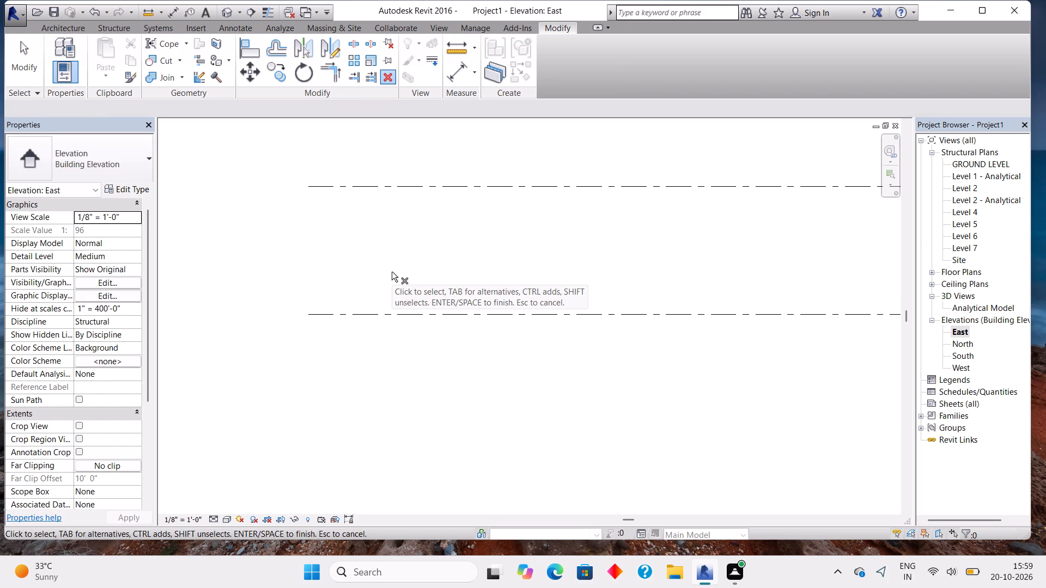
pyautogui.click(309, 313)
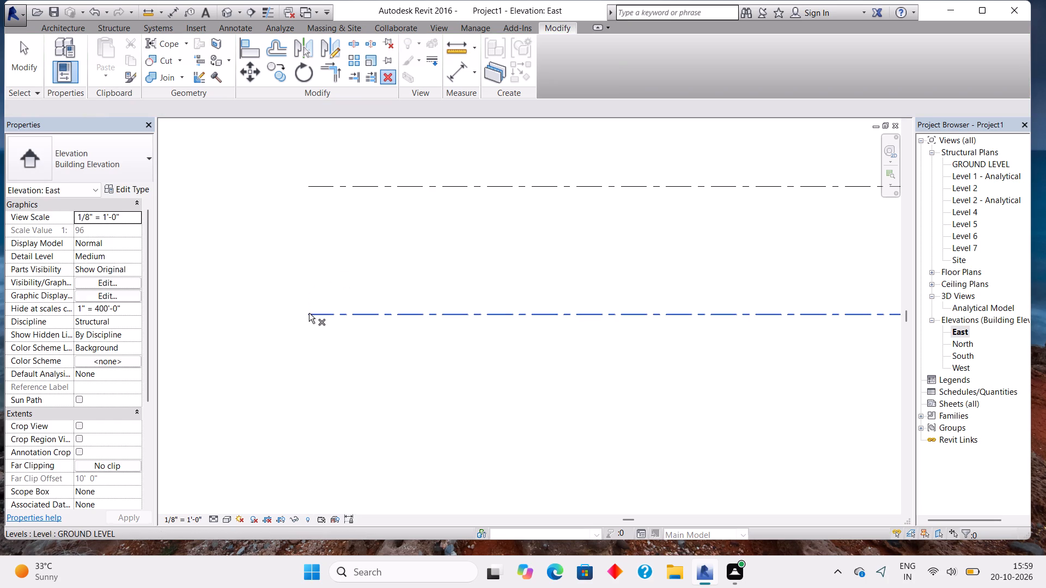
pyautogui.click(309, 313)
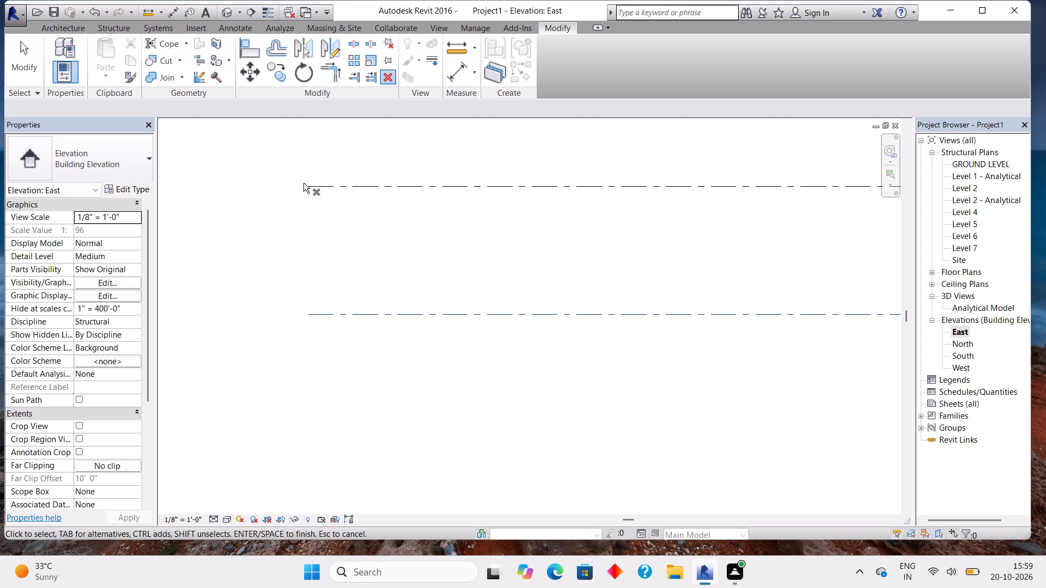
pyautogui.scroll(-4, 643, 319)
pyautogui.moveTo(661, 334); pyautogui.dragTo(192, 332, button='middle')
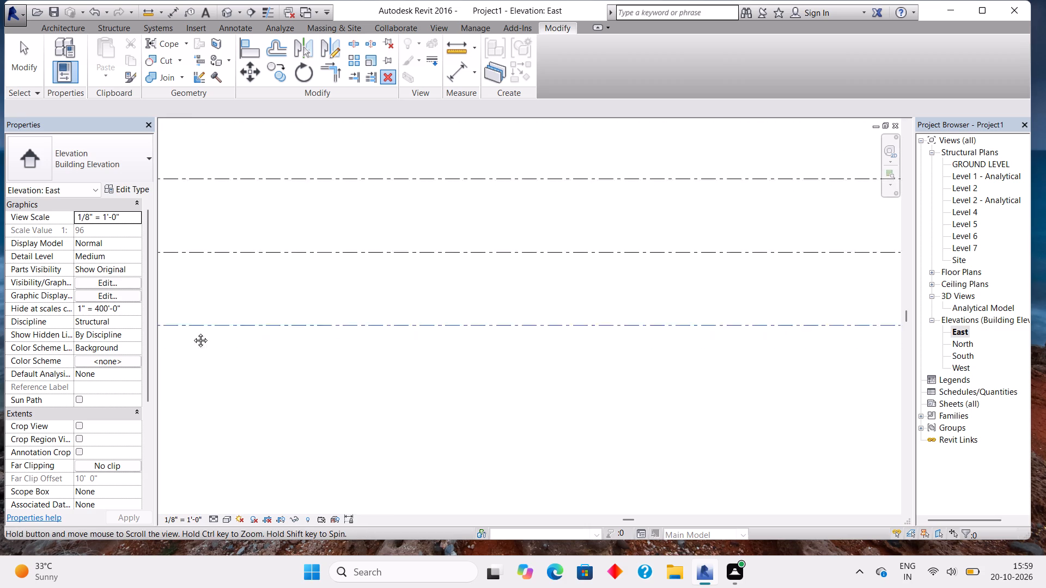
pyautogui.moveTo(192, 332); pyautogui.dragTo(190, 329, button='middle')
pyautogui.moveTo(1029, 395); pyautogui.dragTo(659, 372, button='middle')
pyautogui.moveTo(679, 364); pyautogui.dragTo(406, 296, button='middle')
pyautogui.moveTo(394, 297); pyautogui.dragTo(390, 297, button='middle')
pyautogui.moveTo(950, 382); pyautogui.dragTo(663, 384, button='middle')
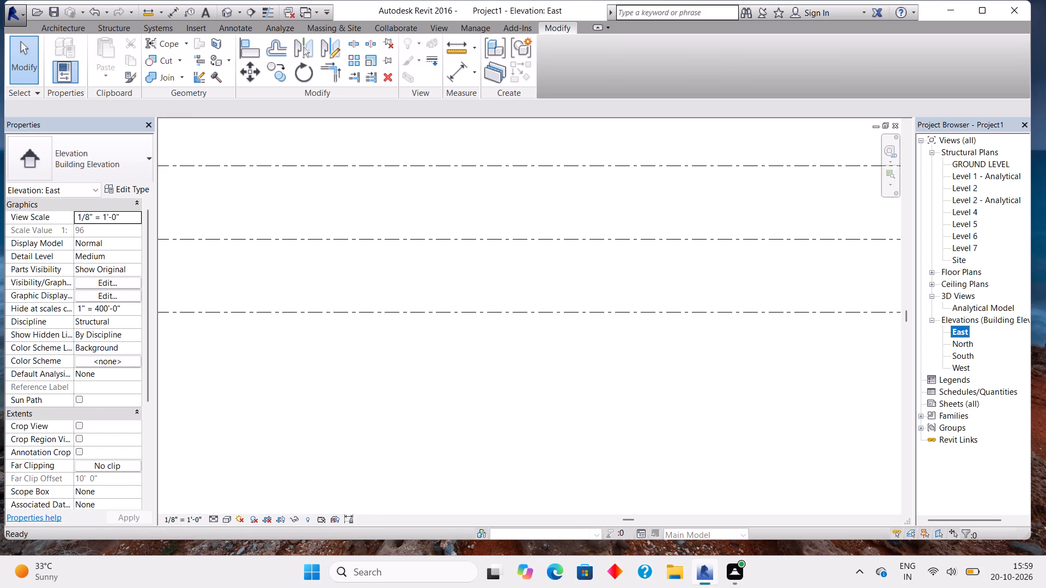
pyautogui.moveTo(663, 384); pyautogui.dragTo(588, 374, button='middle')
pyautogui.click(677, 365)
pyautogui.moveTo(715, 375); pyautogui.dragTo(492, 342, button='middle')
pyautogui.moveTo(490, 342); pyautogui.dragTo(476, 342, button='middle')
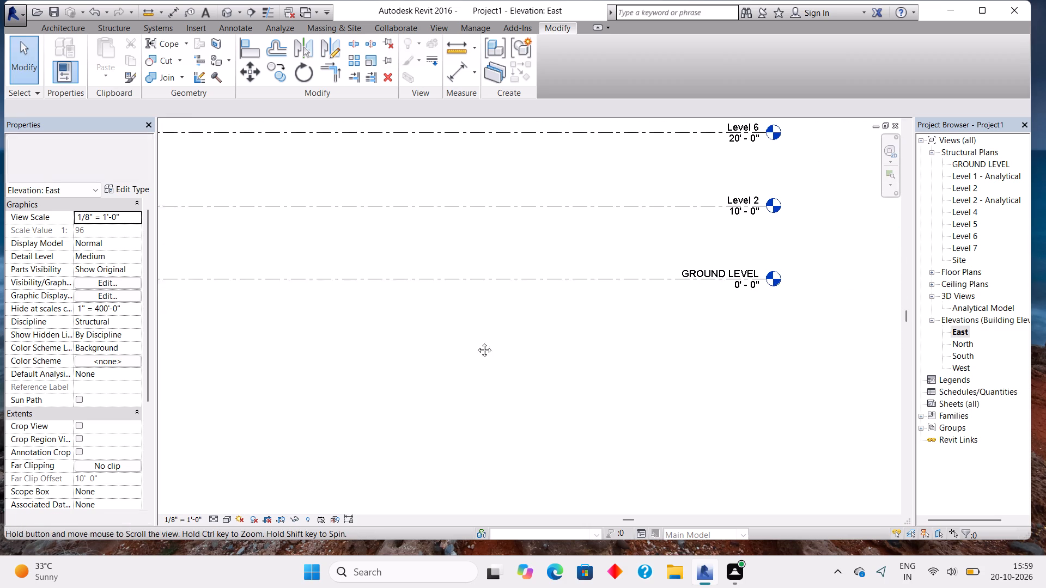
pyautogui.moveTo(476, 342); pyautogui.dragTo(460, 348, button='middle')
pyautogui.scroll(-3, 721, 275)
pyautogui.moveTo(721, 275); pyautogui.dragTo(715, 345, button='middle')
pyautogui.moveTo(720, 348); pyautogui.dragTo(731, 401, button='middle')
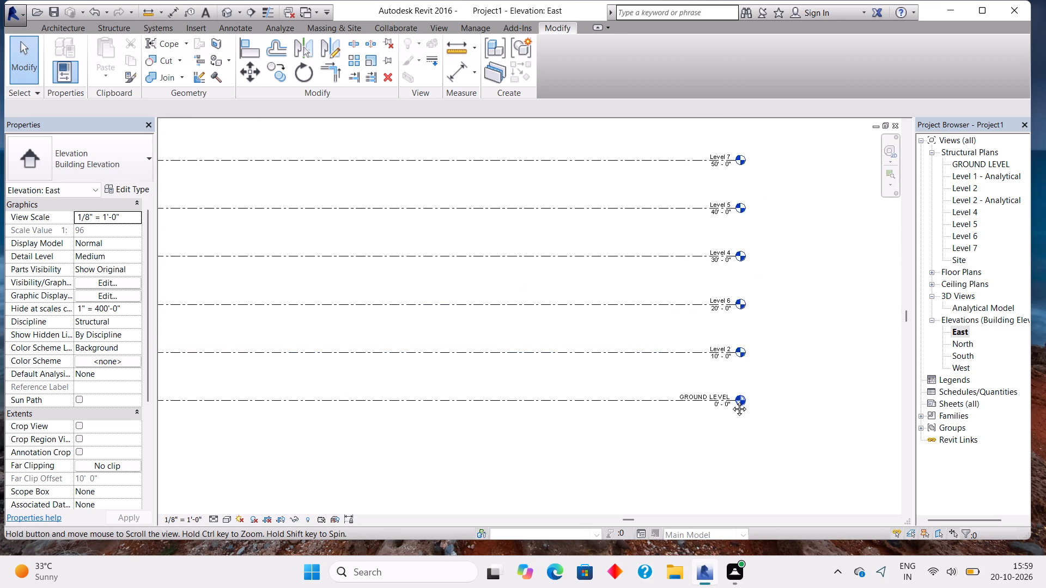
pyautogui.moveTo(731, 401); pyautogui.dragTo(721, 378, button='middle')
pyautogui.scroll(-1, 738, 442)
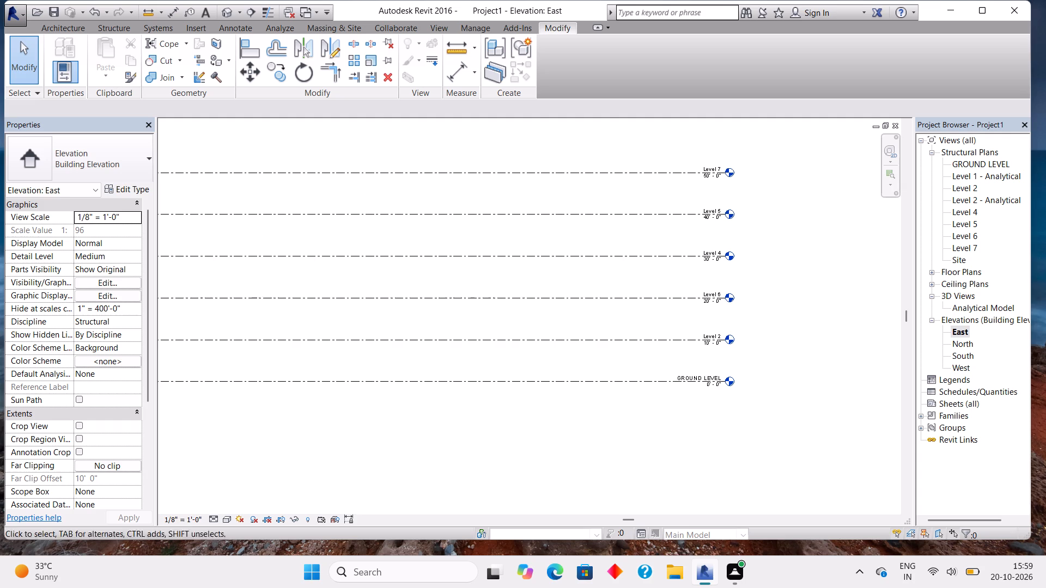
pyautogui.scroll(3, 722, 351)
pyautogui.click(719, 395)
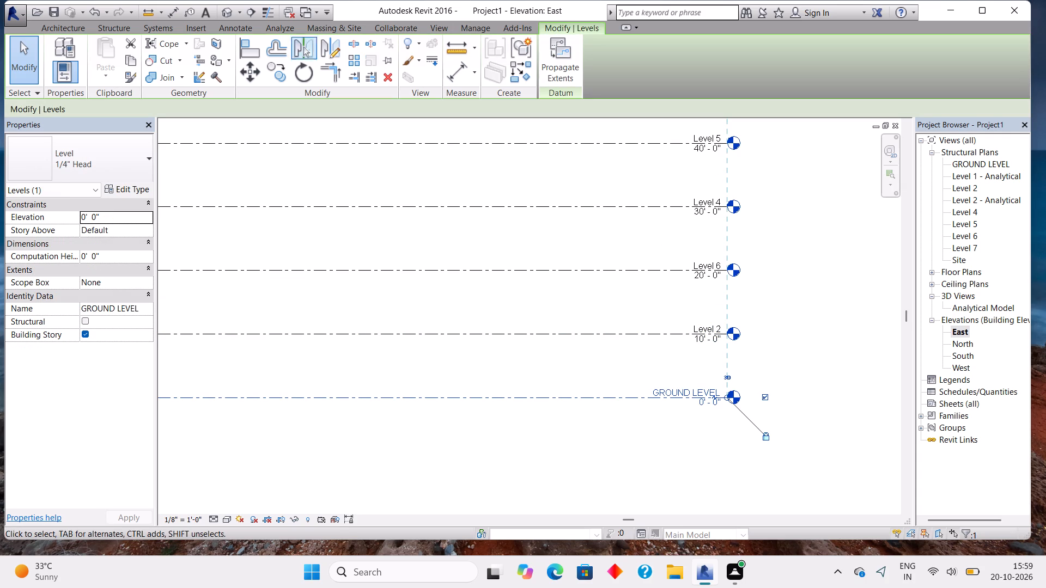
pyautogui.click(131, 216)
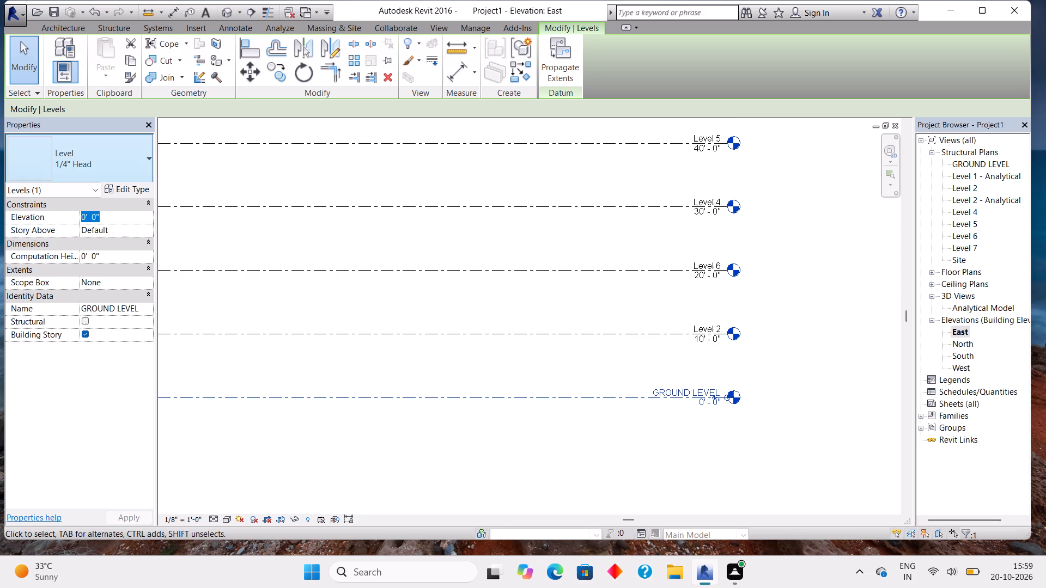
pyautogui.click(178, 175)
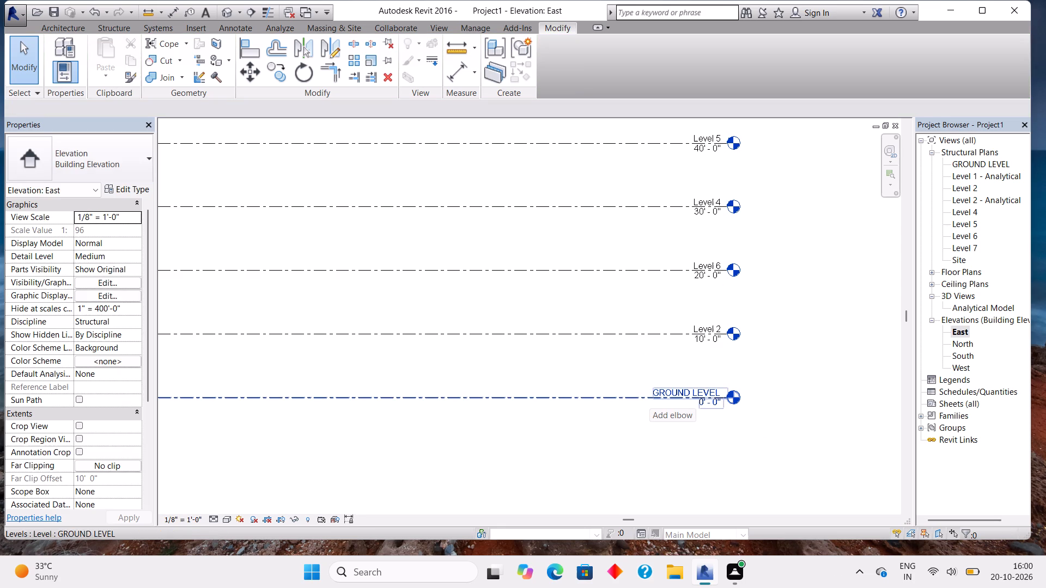
# Open the GROUND LEVEL structural plan view and bring the grid lines into view.
pyautogui.doubleClick(958, 162)
pyautogui.scroll(-2, 728, 238)
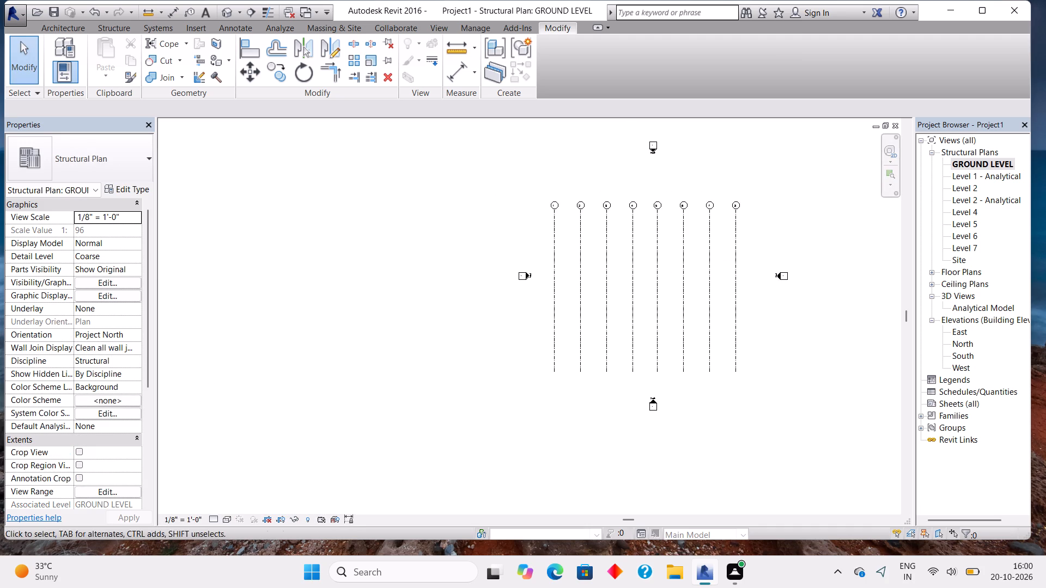
pyautogui.moveTo(755, 225); pyautogui.dragTo(680, 231, button='middle')
pyautogui.middleClick(680, 231)
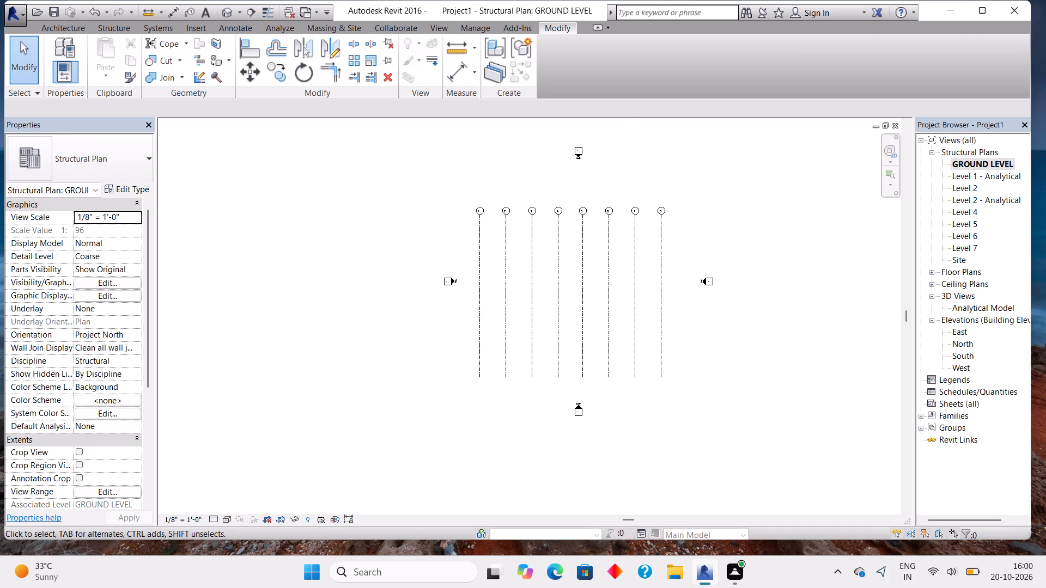
pyautogui.doubleClick(85, 166)
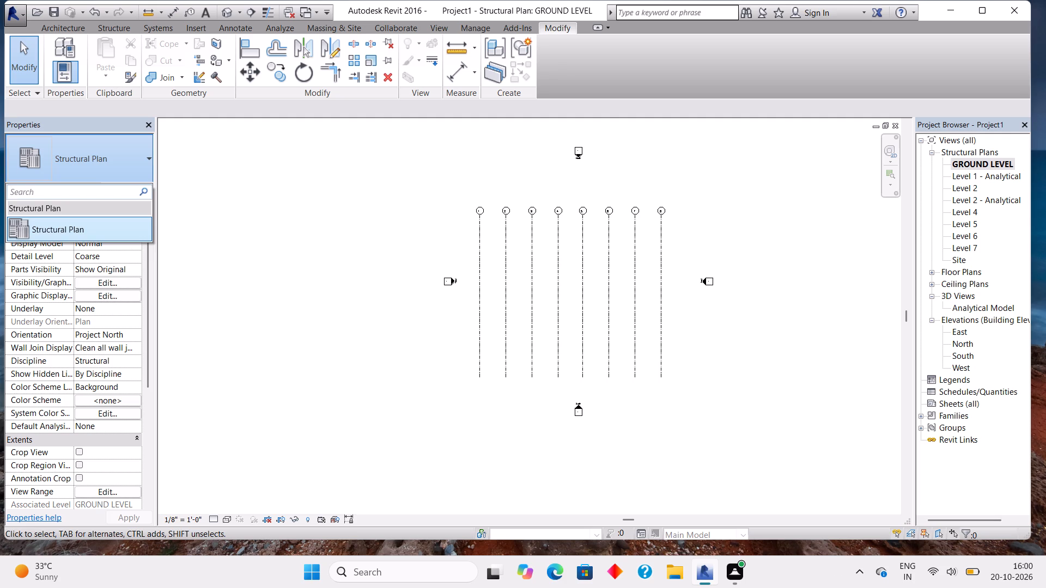
pyautogui.click(260, 199)
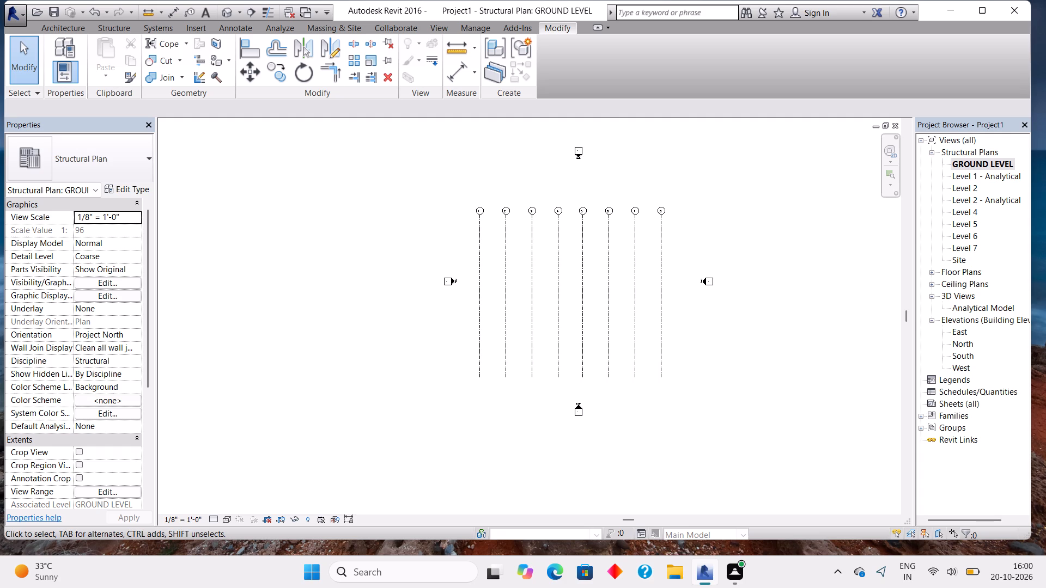
# Start an isolated foundation and load the M_Footing-Rectangular family from the US Metric Structural Foundations library.
pyautogui.click(107, 28)
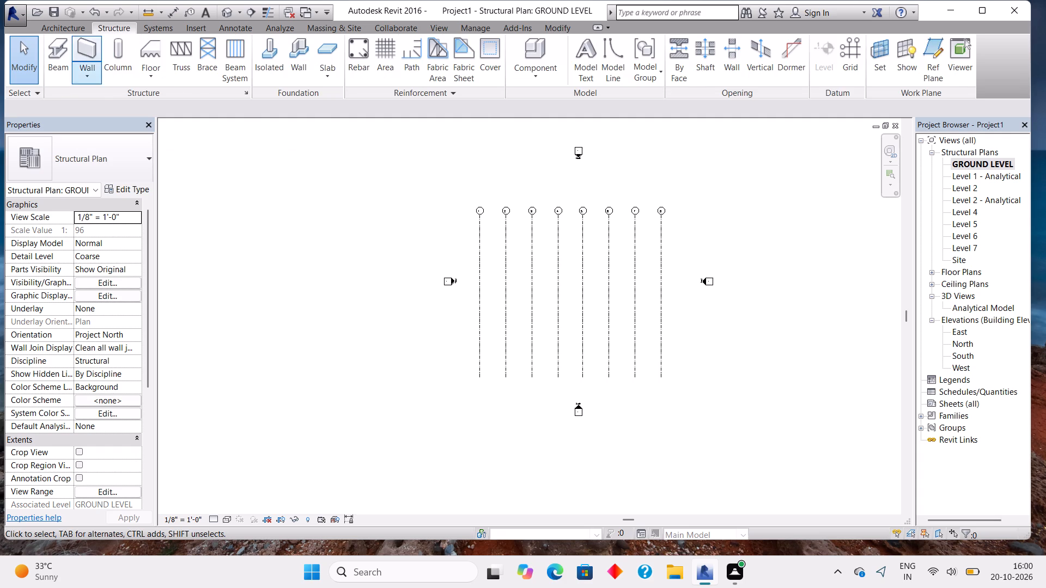
pyautogui.click(268, 57)
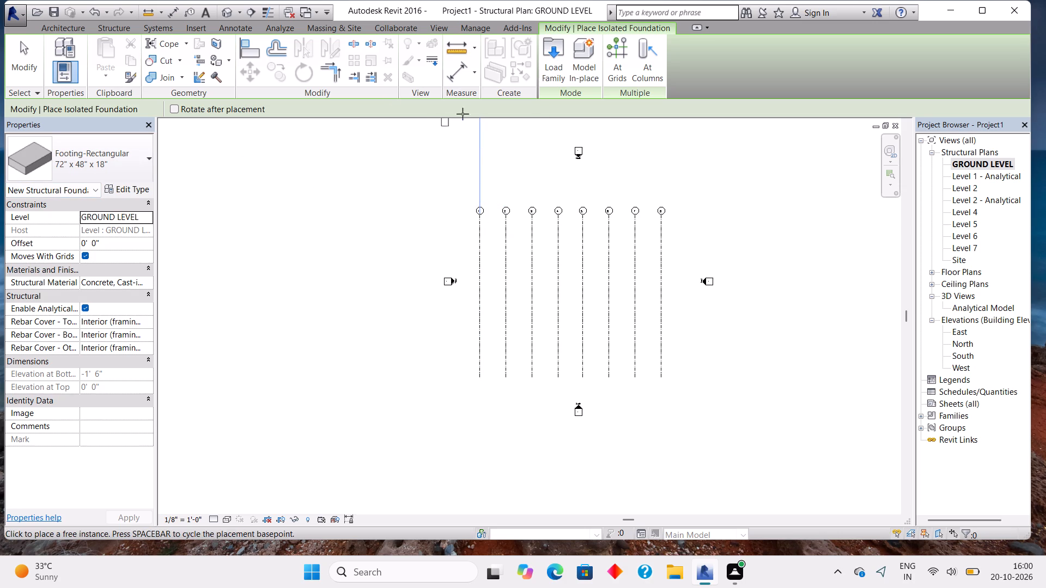
pyautogui.click(543, 69)
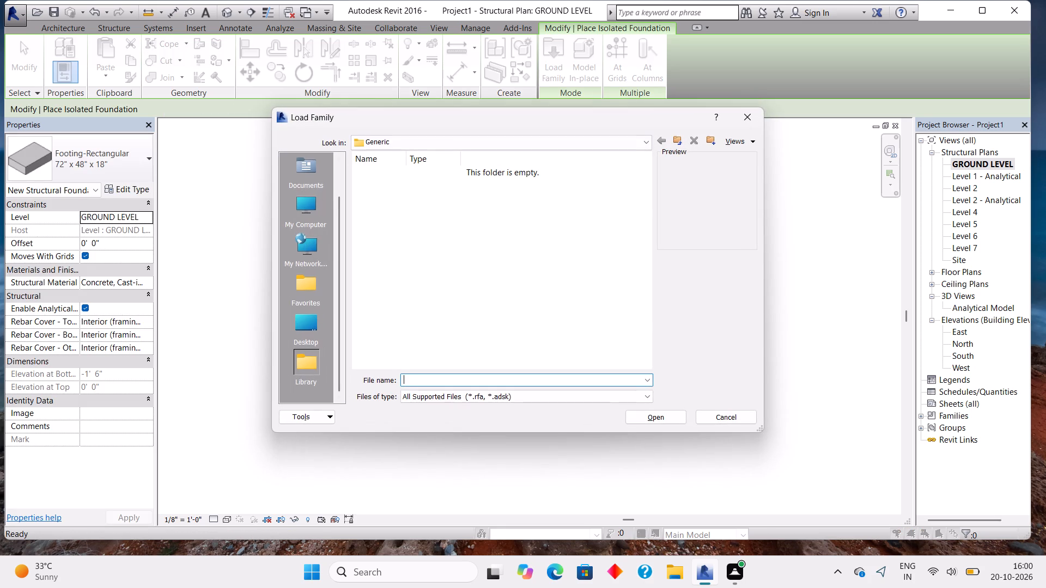
pyautogui.click(301, 216)
pyautogui.click(301, 216)
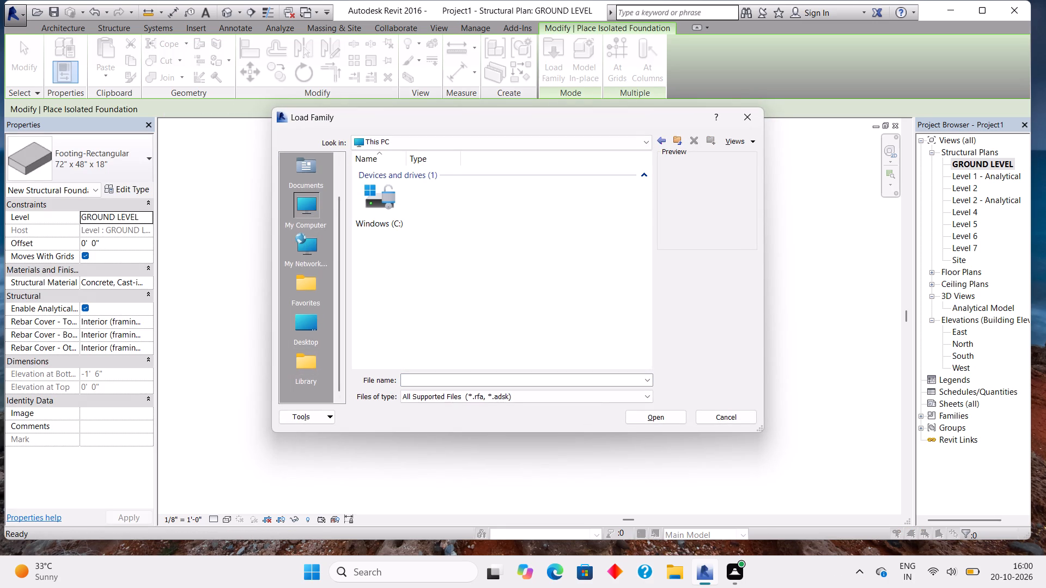
pyautogui.doubleClick(370, 215)
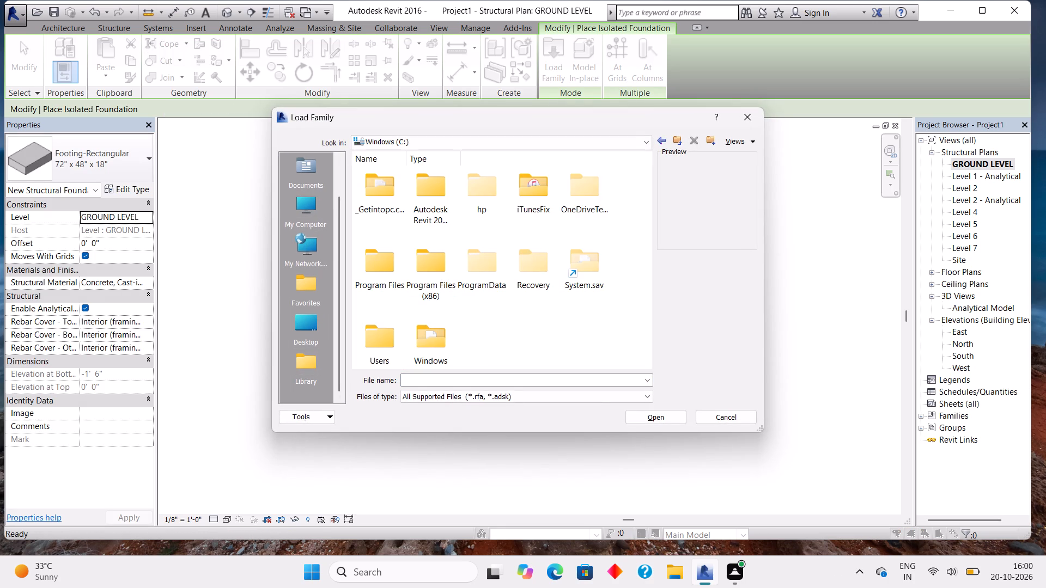
pyautogui.scroll(-1, 515, 243)
pyautogui.doubleClick(442, 189)
pyautogui.doubleClick(430, 203)
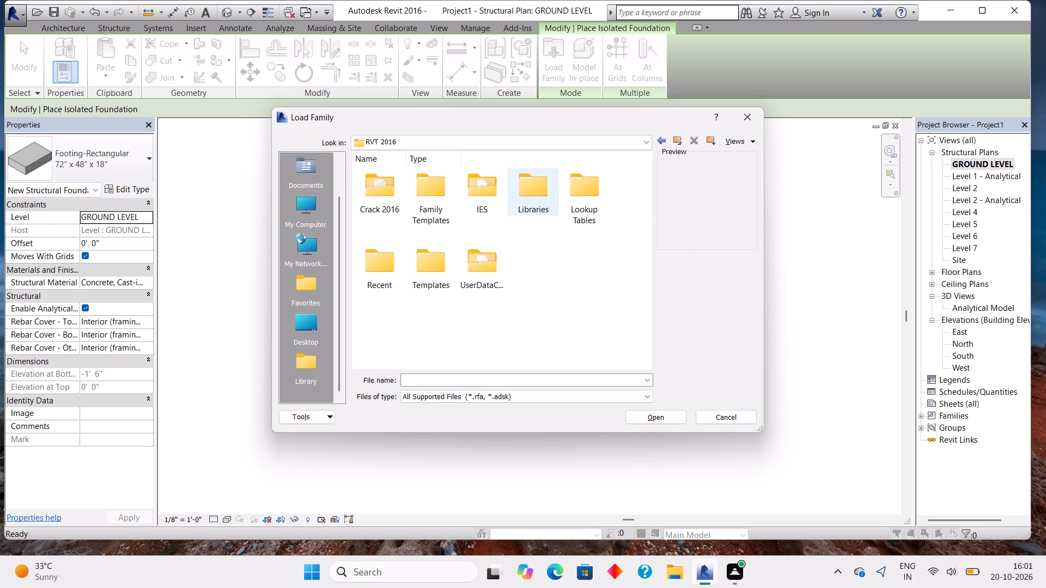
pyautogui.doubleClick(526, 200)
pyautogui.doubleClick(415, 205)
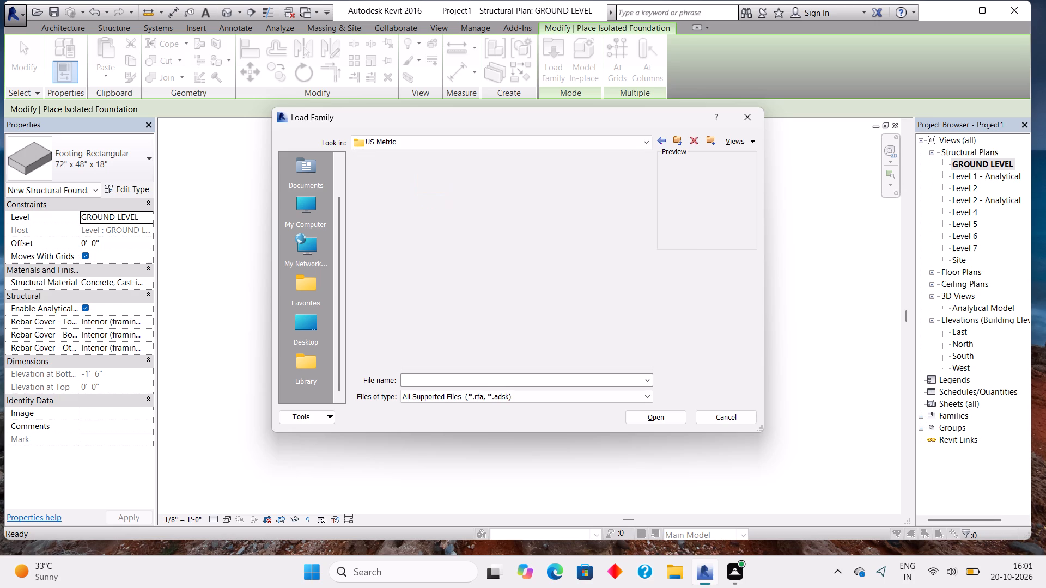
pyautogui.scroll(-5, 483, 274)
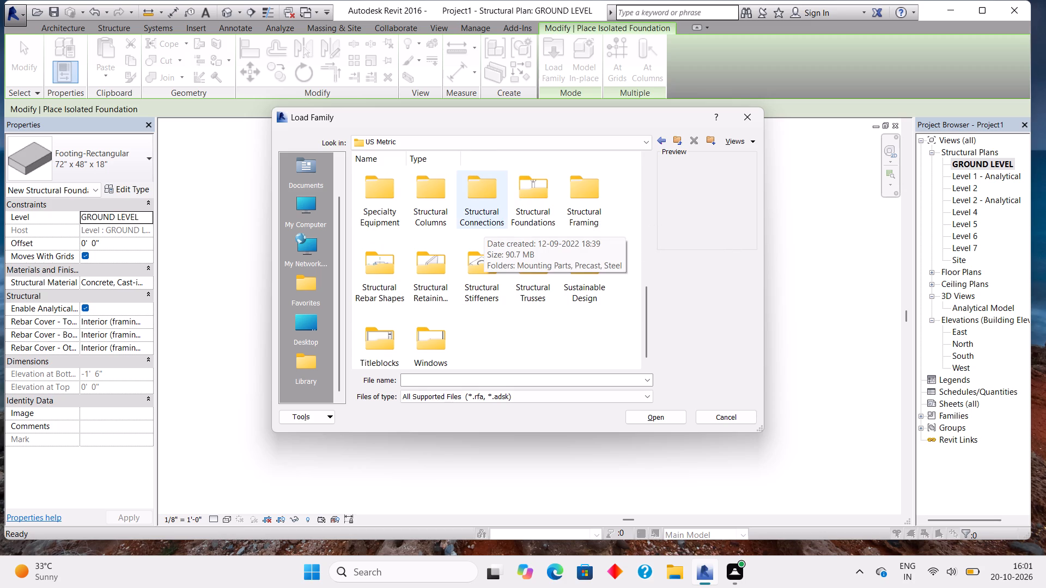
pyautogui.doubleClick(530, 203)
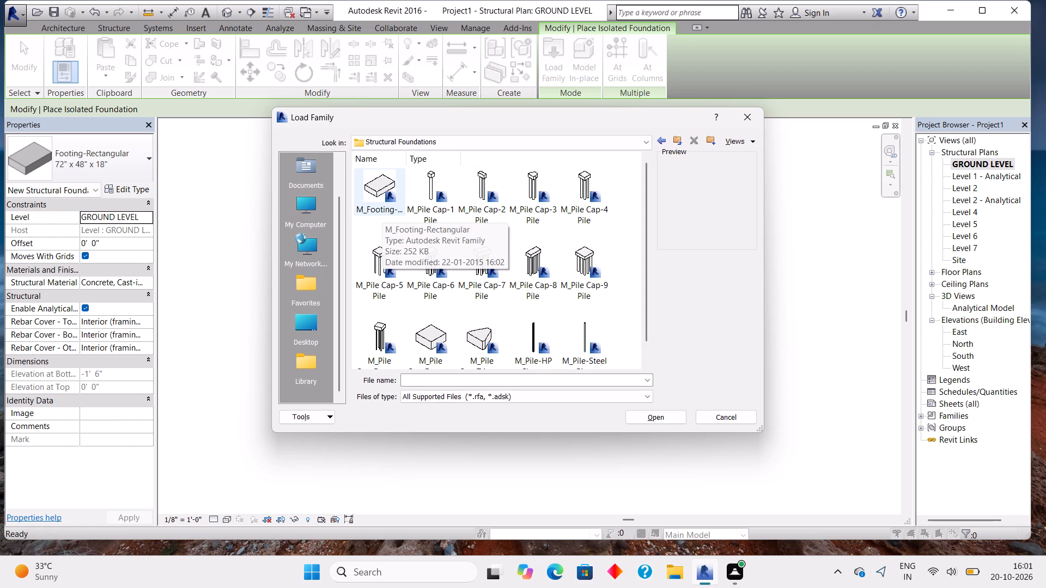
pyautogui.doubleClick(382, 207)
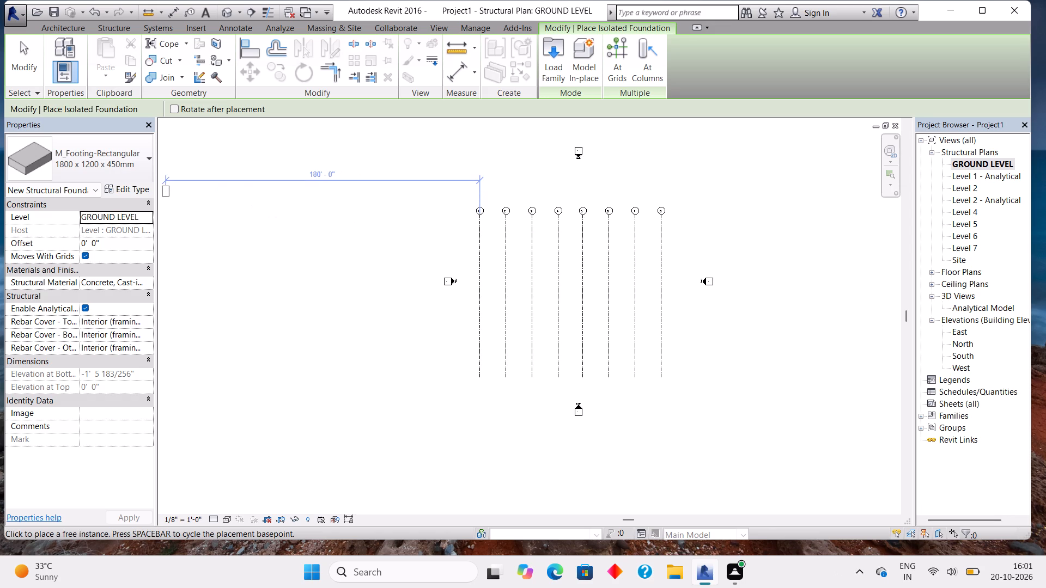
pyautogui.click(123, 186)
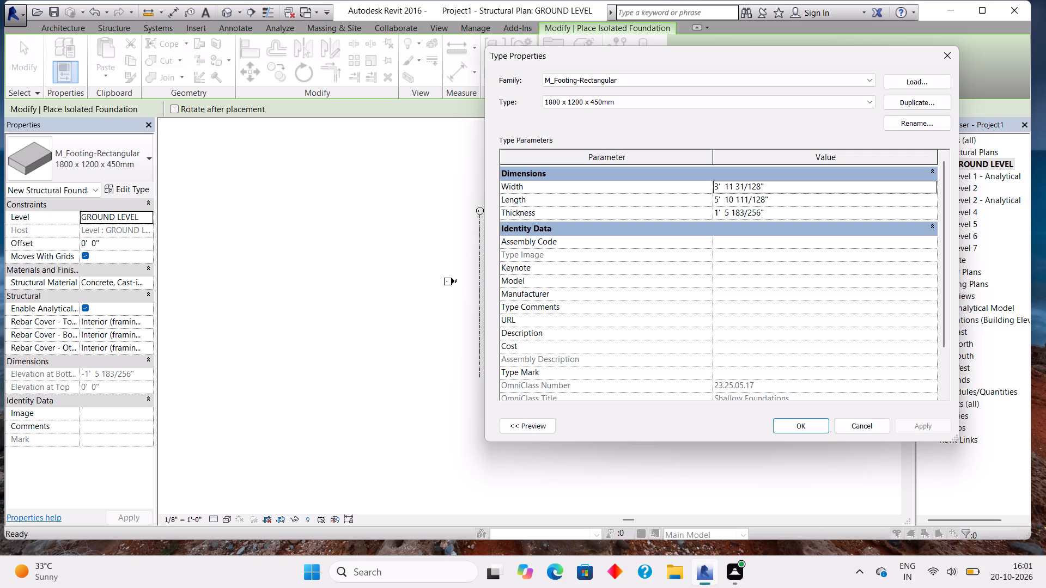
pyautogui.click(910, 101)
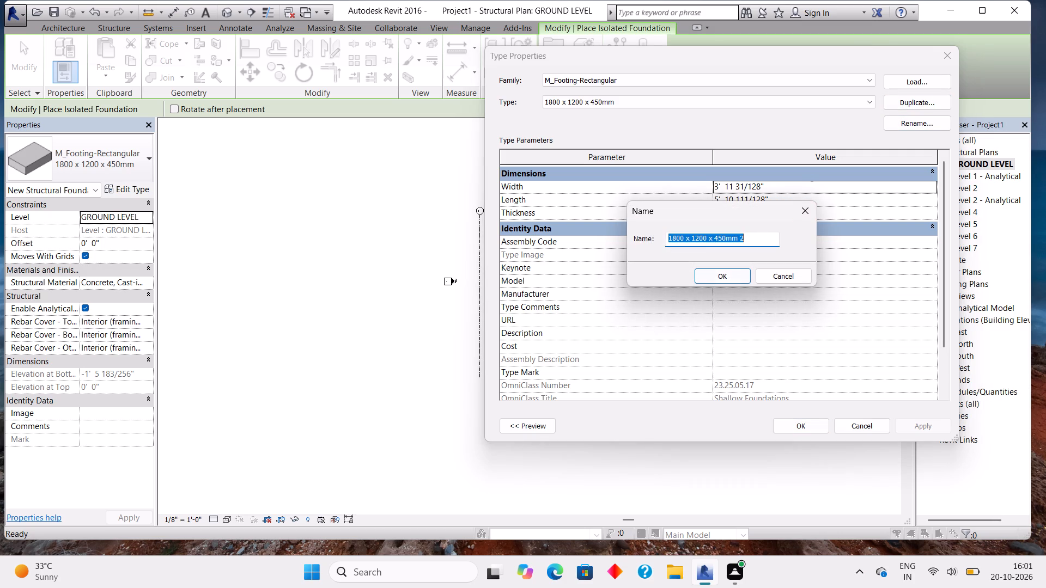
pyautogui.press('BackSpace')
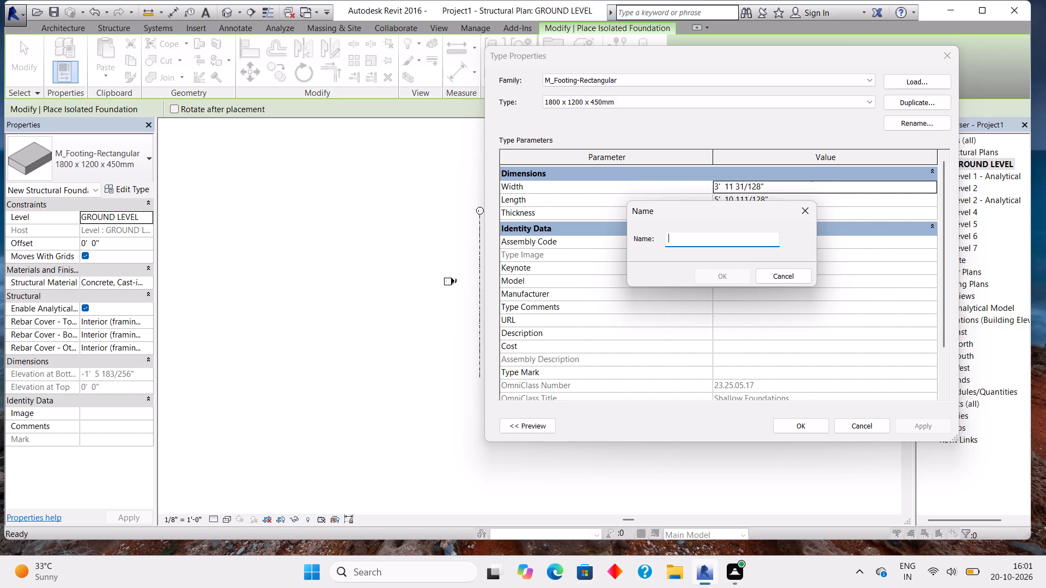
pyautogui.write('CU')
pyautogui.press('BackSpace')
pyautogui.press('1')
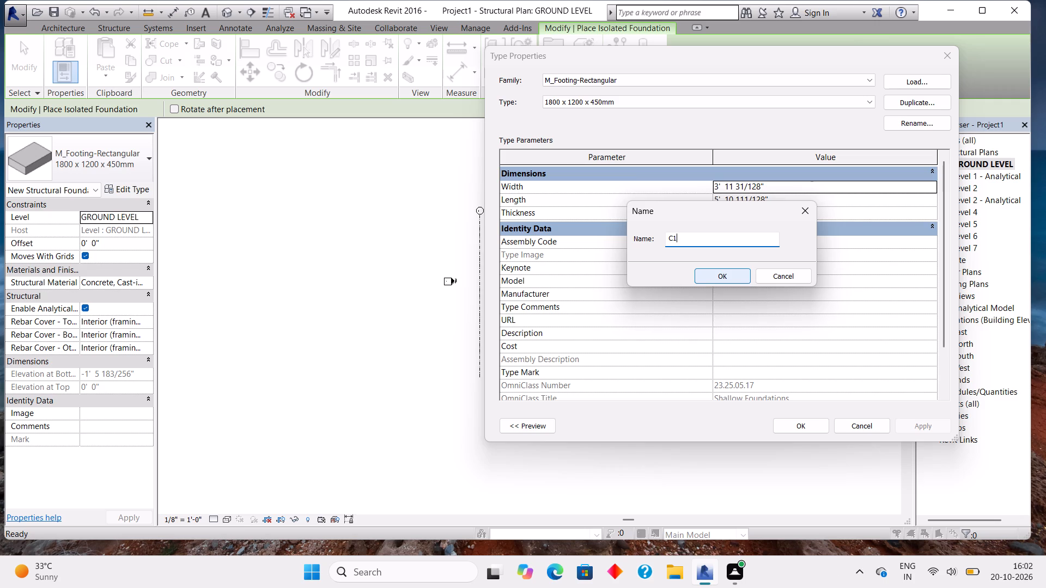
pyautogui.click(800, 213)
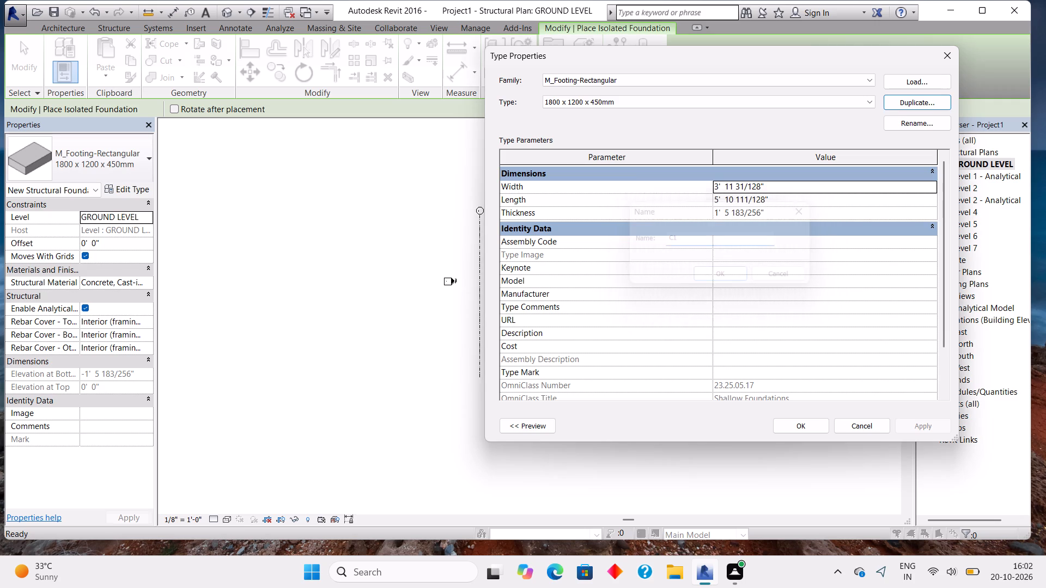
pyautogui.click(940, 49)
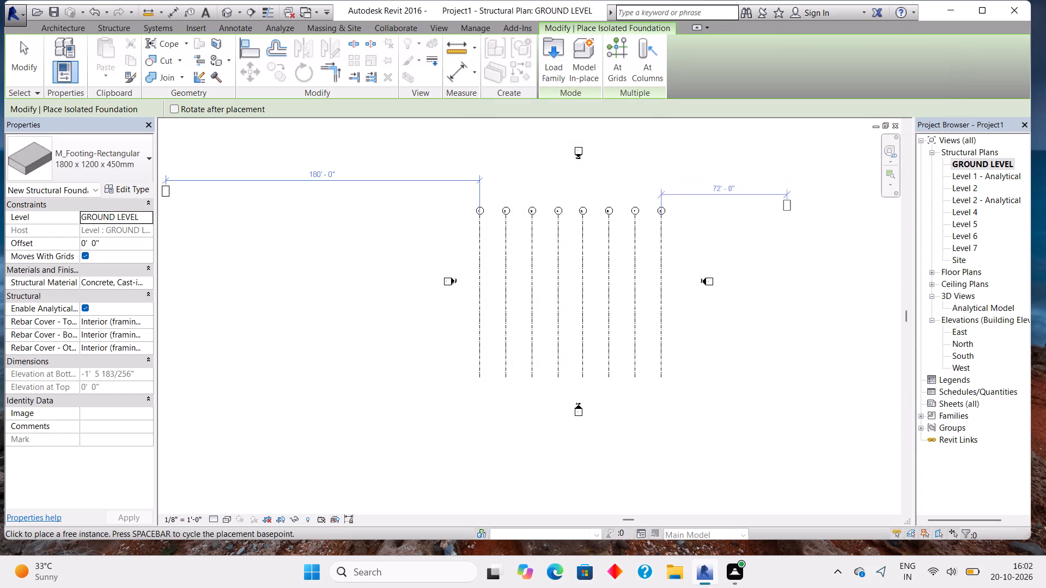
# Open the East elevation and bring all levels from GROUND LEVEL to 50' into view.
pyautogui.doubleClick(959, 331)
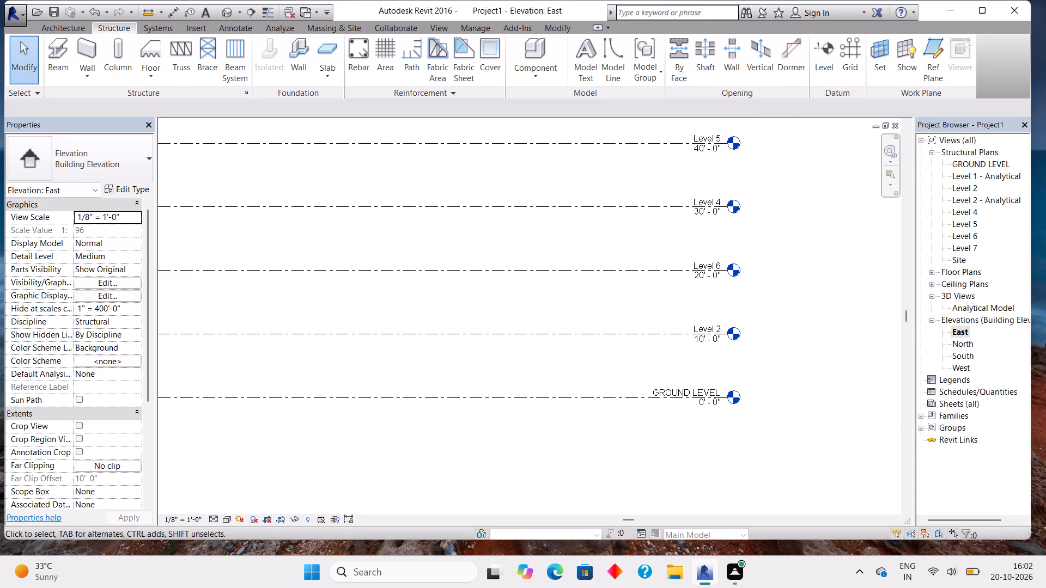
pyautogui.moveTo(800, 265); pyautogui.dragTo(817, 341, button='middle')
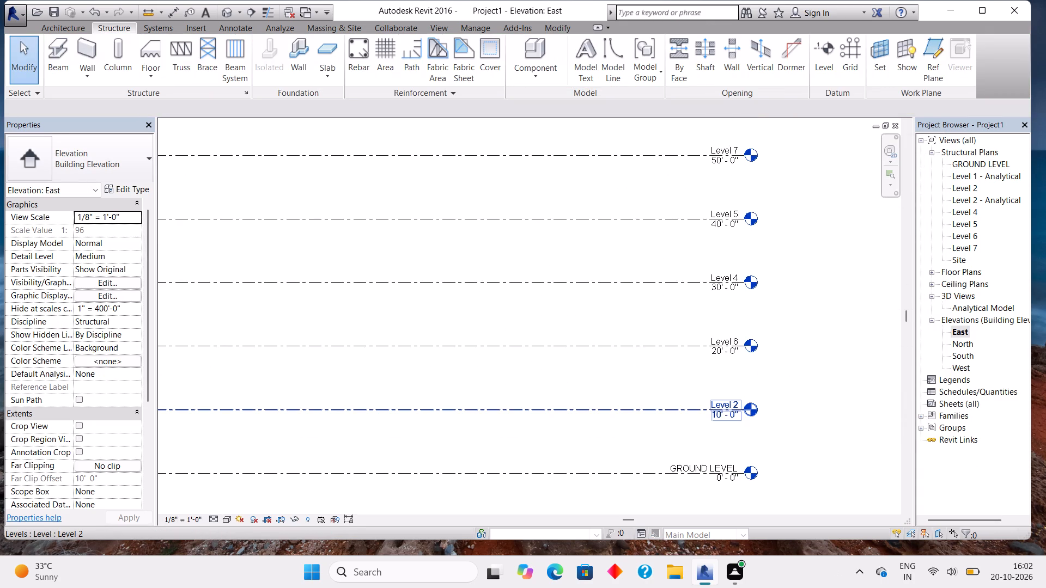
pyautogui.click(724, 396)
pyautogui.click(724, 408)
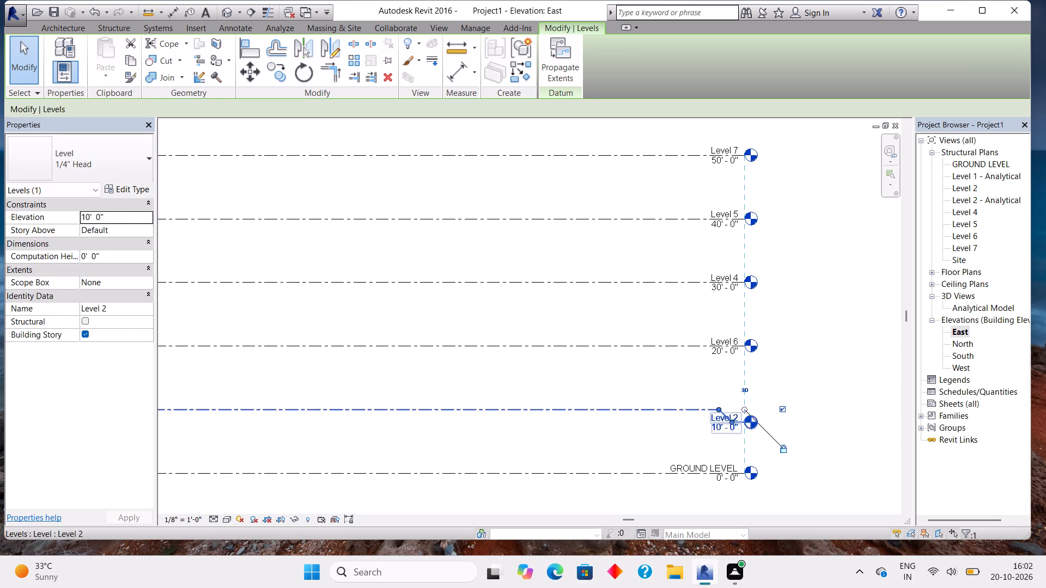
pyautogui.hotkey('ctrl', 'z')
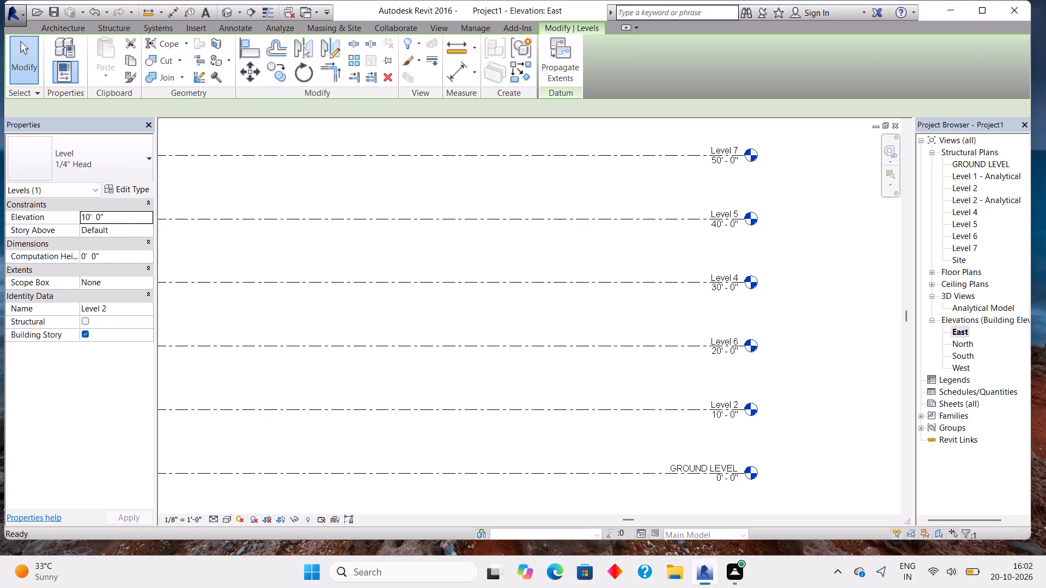
# Select the Level 2 line at 10' - 0" in the East elevation and try to open its name for editing.
pyautogui.scroll(5, 749, 422)
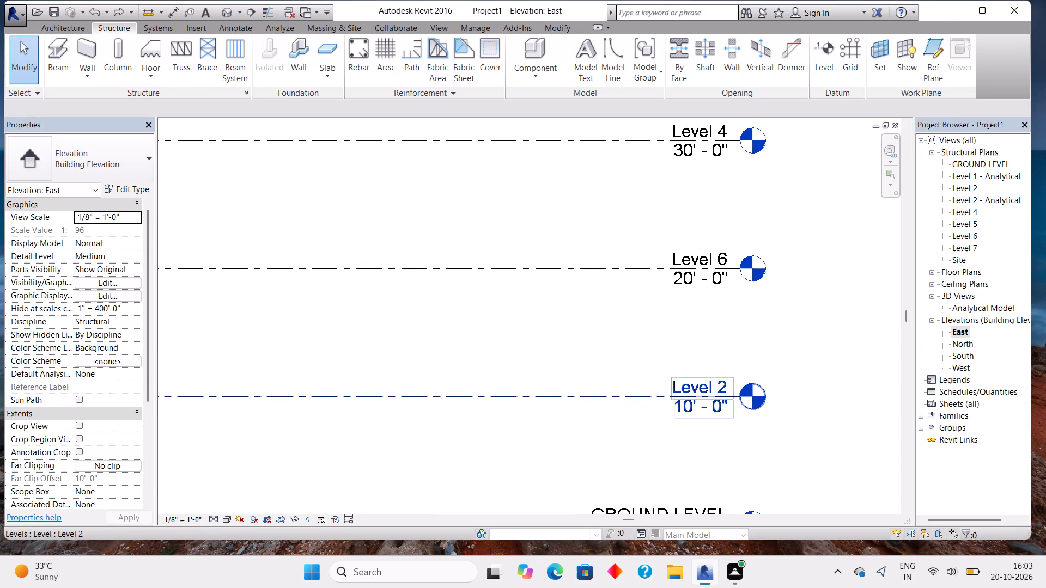
pyautogui.click(728, 400)
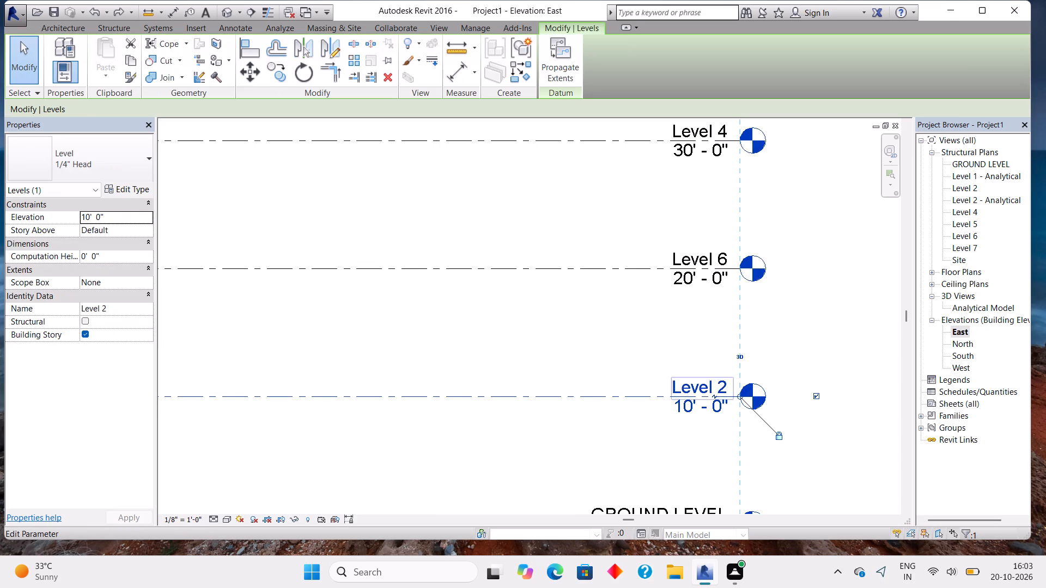
pyautogui.click(713, 395)
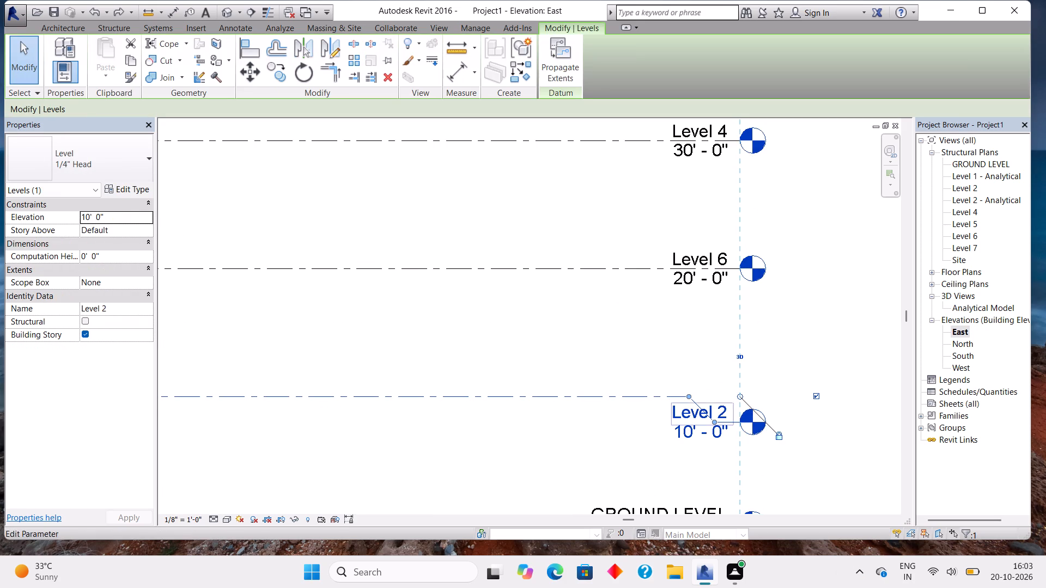
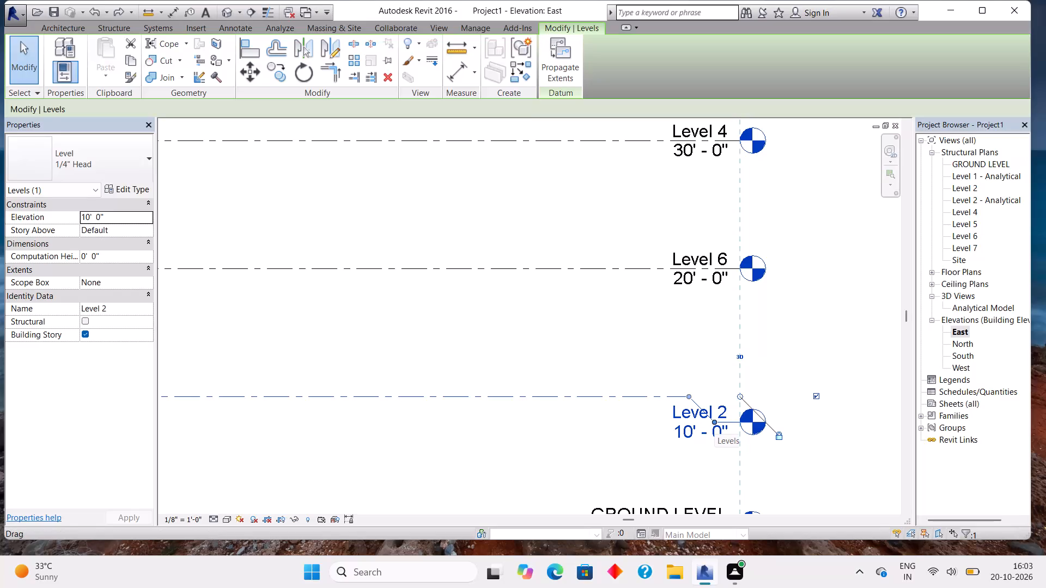
# Straighten the elbow at the Level 2 head so it lines up with its level line at 10' - 0".
pyautogui.click(714, 418)
pyautogui.moveTo(718, 422); pyautogui.dragTo(707, 396)
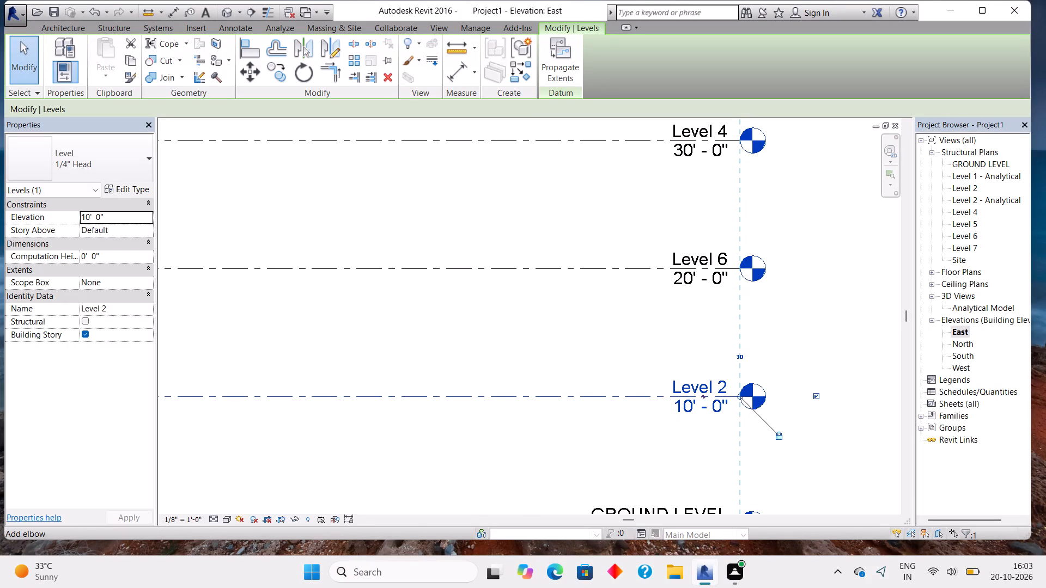
# Rename Level 2 at 10' - 0" as 1ST FLOOR and rename its corresponding views too.
pyautogui.click(704, 387)
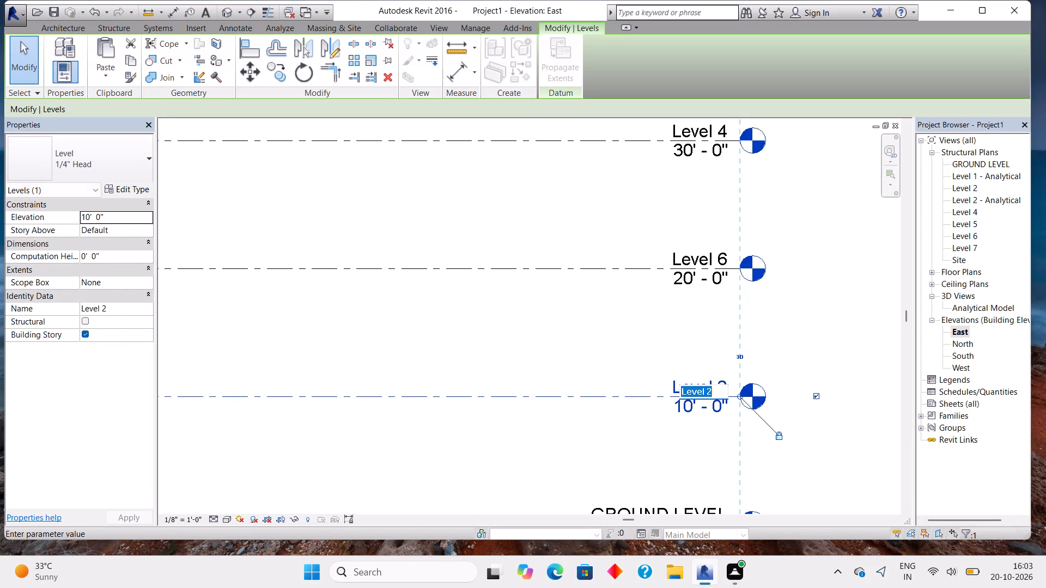
pyautogui.press('BackSpace')
pyautogui.press('BackSpace')
pyautogui.write('FIRST FLOO')
pyautogui.press('BackSpace')
pyautogui.press('BackSpace')
pyautogui.press('BackSpace')
pyautogui.press('BackSpace')
pyautogui.press('BackSpace')
pyautogui.press('BackSpace')
pyautogui.press('BackSpace')
pyautogui.press('BackSpace')
pyautogui.press('BackSpace')
pyautogui.press('BackSpace')
pyautogui.press('BackSpace')
pyautogui.press('BackSpace')
pyautogui.press('BackSpace')
pyautogui.press('BackSpace')
pyautogui.press('BackSpace')
pyautogui.press('BackSpace')
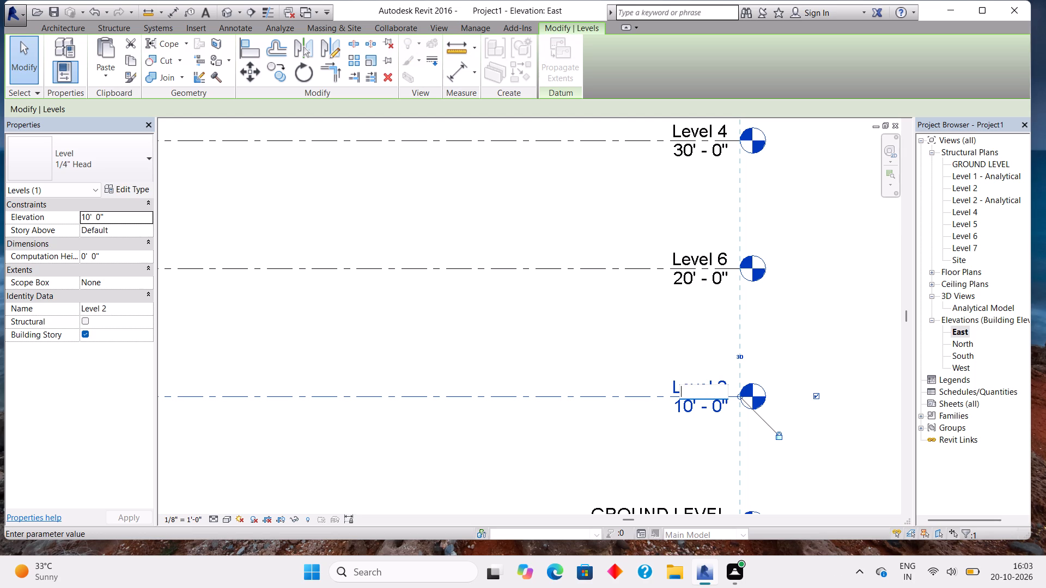
pyautogui.write('1ST')
pyautogui.press('space')
pyautogui.write('FLOOR')
pyautogui.press('Return')
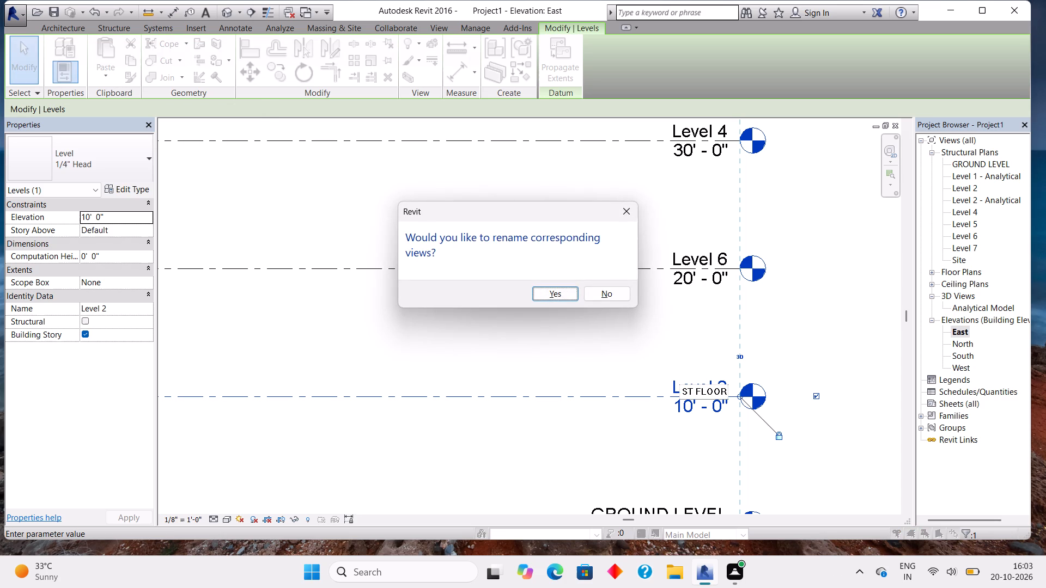
pyautogui.press('Return')
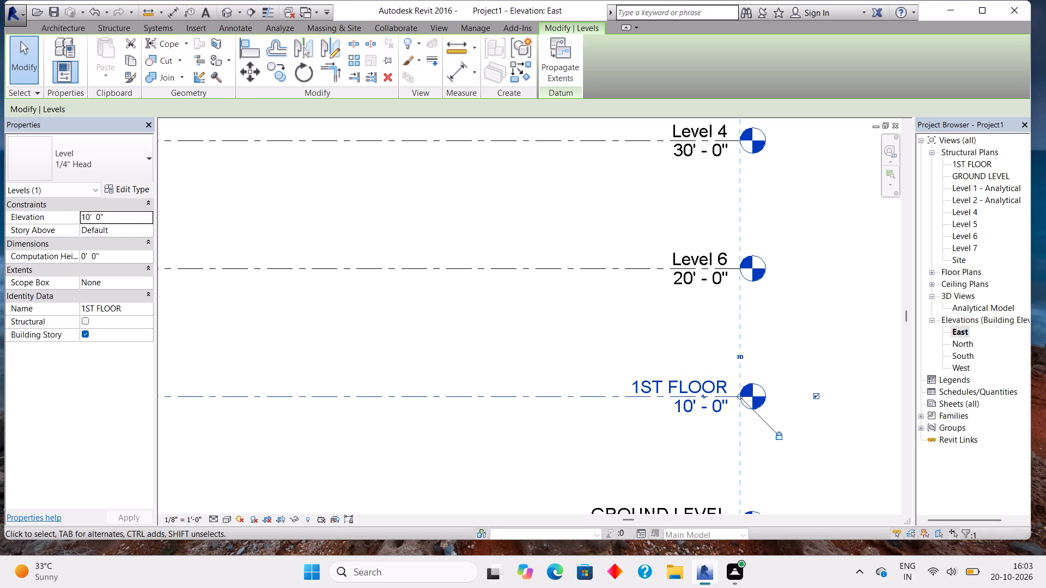
# Rename Level 6 at 20' - 0" as 2ND FLOOR, including its corresponding views.
pyautogui.click(690, 252)
pyautogui.click(690, 252)
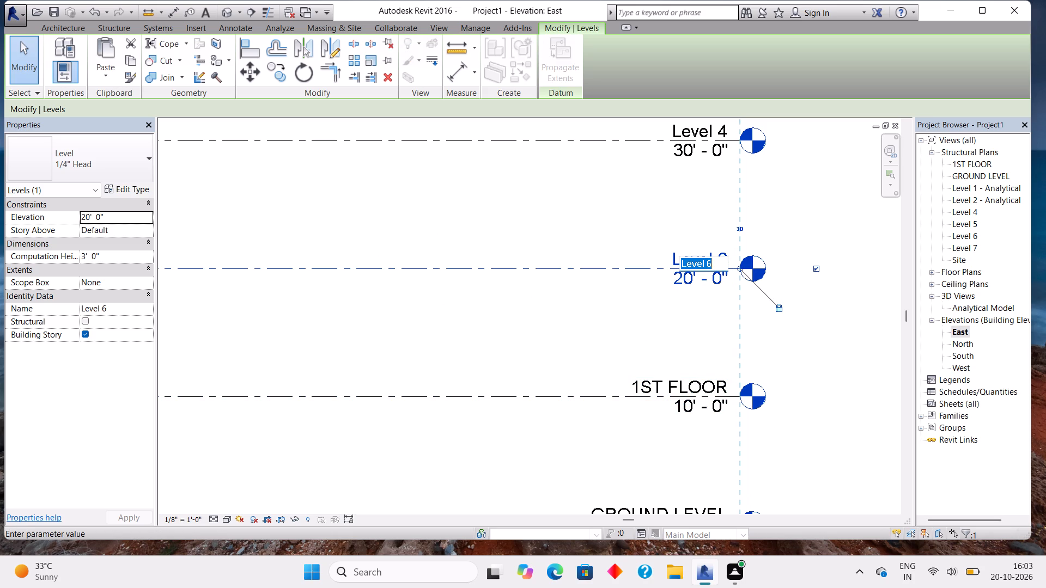
pyautogui.press('BackSpace')
pyautogui.press('2')
pyautogui.write('ND')
pyautogui.press('space')
pyautogui.write('FF')
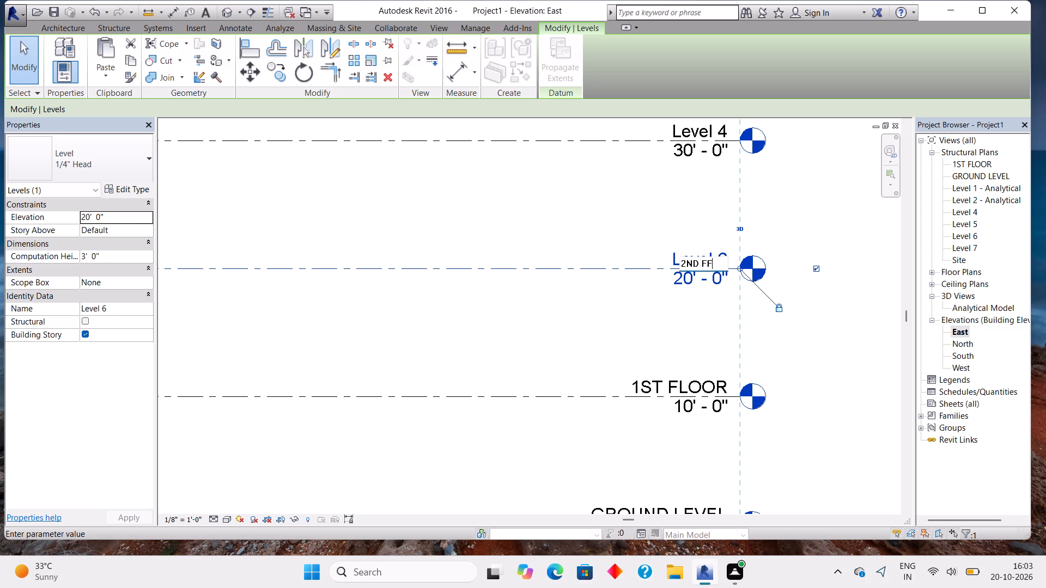
pyautogui.press('BackSpace')
pyautogui.write('LOOR')
pyautogui.press('Return')
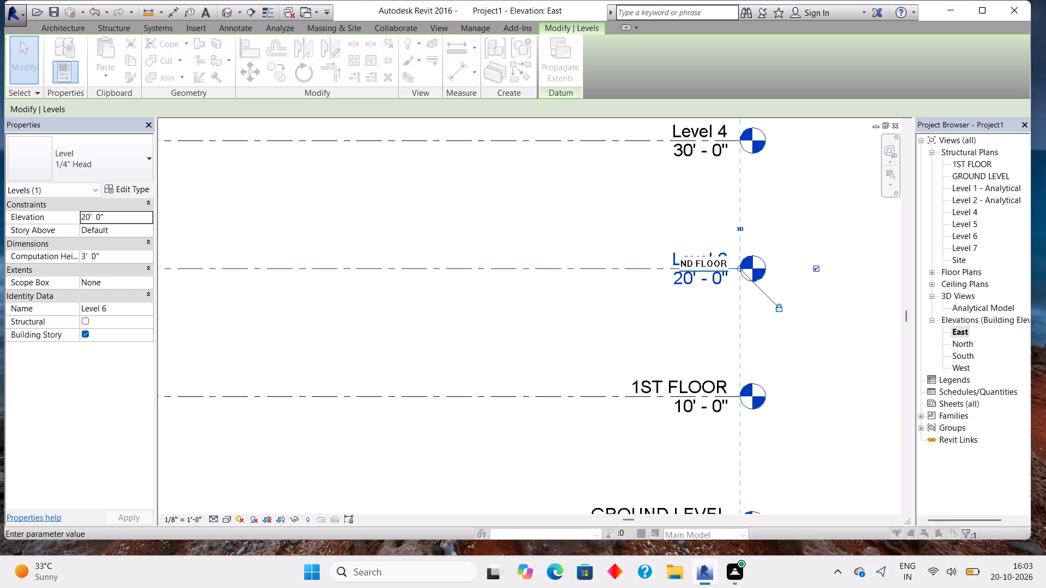
pyautogui.press('Return')
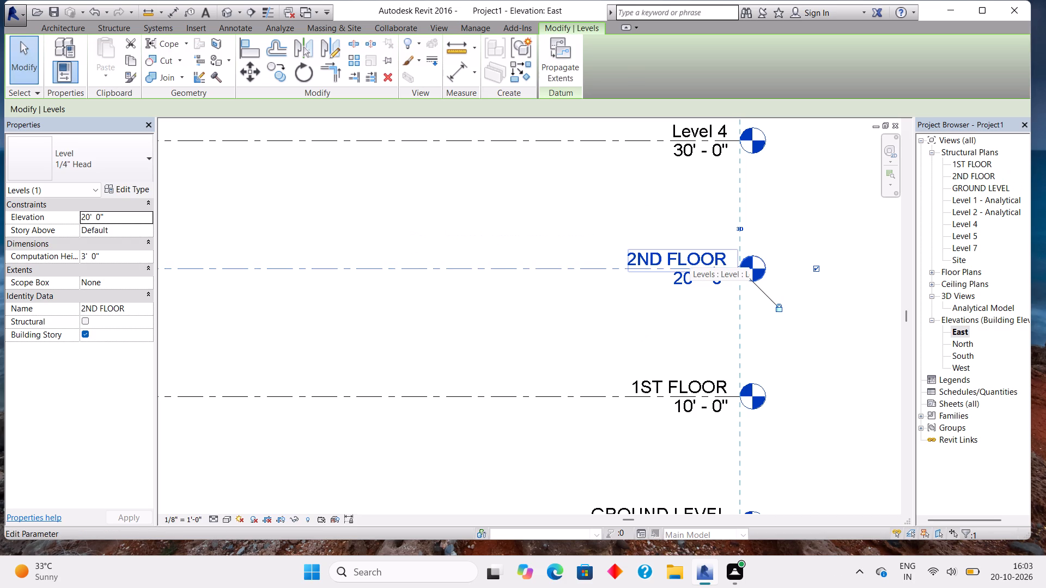
# Rename Level 4 at 30' - 0" as 3RD FLOOR, including its corresponding views.
pyautogui.click(700, 133)
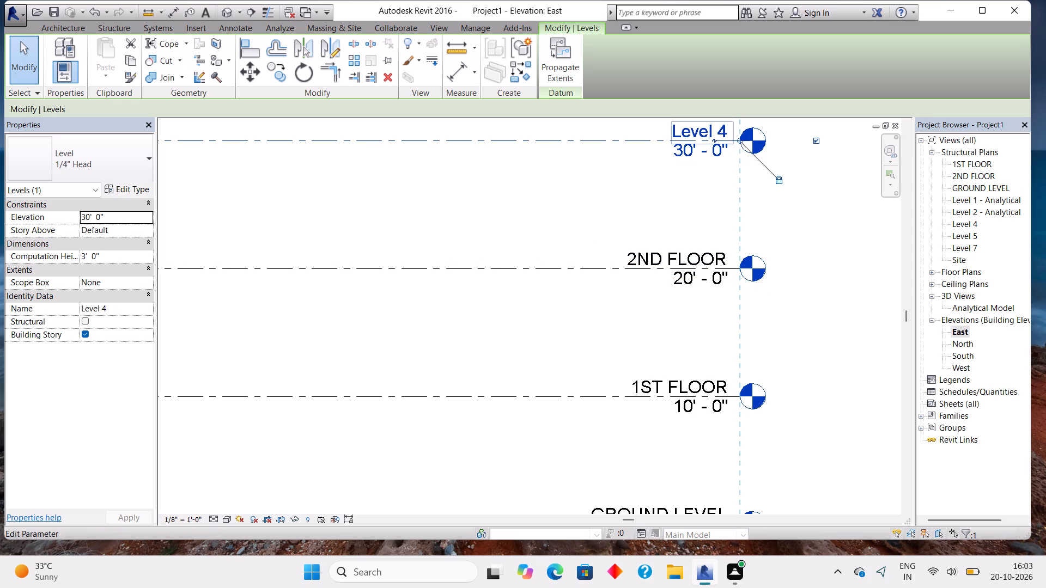
pyautogui.click(700, 133)
pyautogui.press('BackSpace')
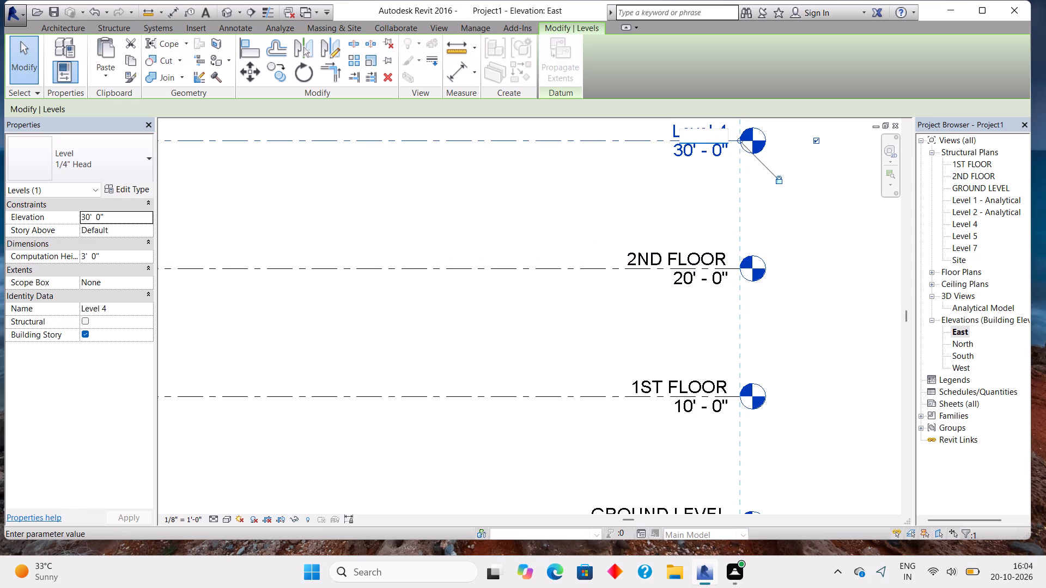
pyautogui.write('3RD')
pyautogui.press('space')
pyautogui.write('FLOOR')
pyautogui.press('Return')
pyautogui.press('Return')
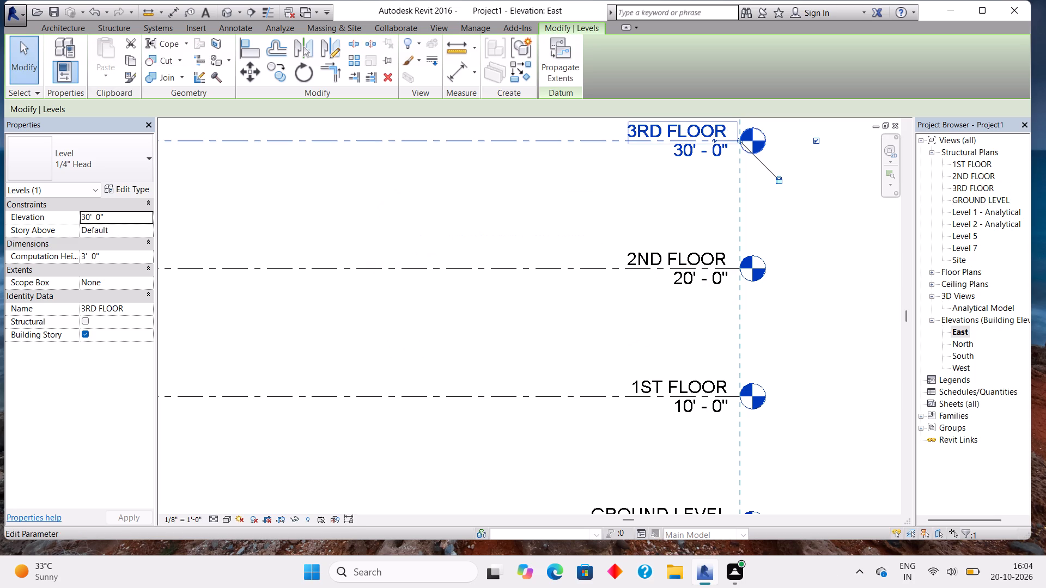
# Rename Level 5 at 40' - 0" as 4TH FLOOR, including its corresponding views.
pyautogui.scroll(3, 700, 133)
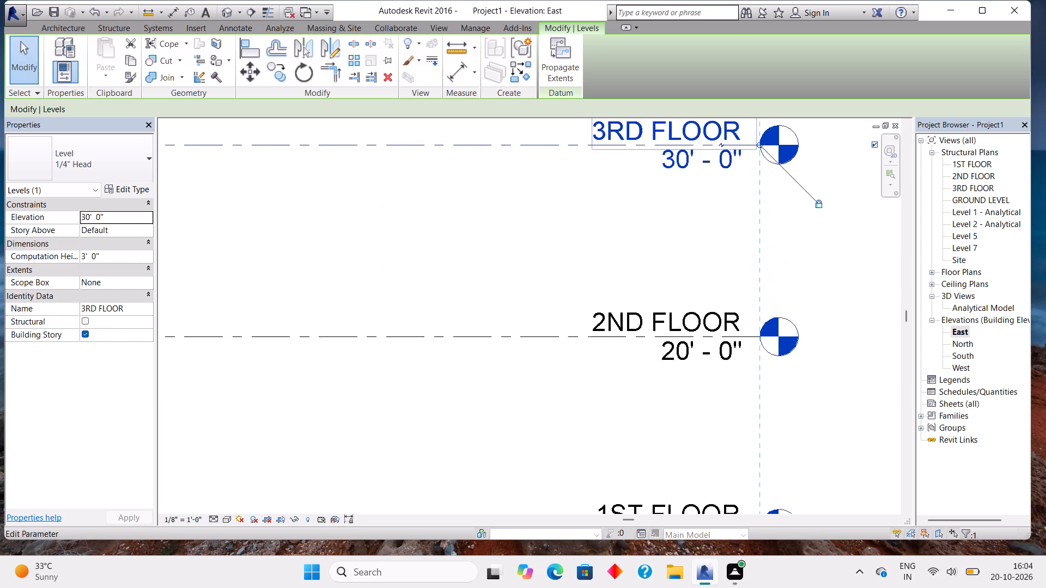
pyautogui.scroll(2, 700, 133)
pyautogui.keyDown('ctrl'); pyautogui.scroll(-2, 700, 133); pyautogui.keyUp('ctrl')
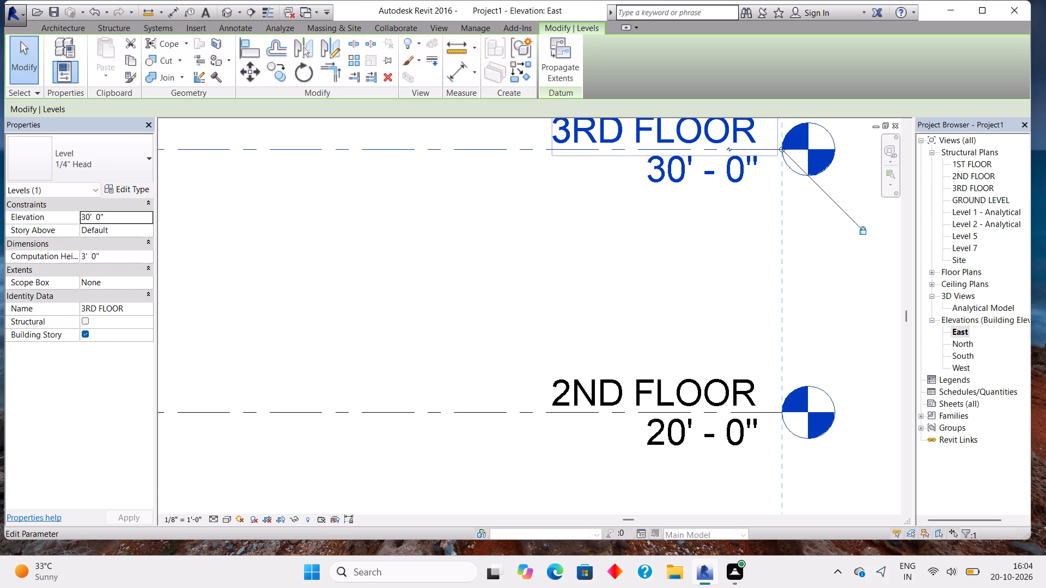
pyautogui.moveTo(788, 242); pyautogui.dragTo(728, 373, button='middle')
pyautogui.middleClick(728, 373)
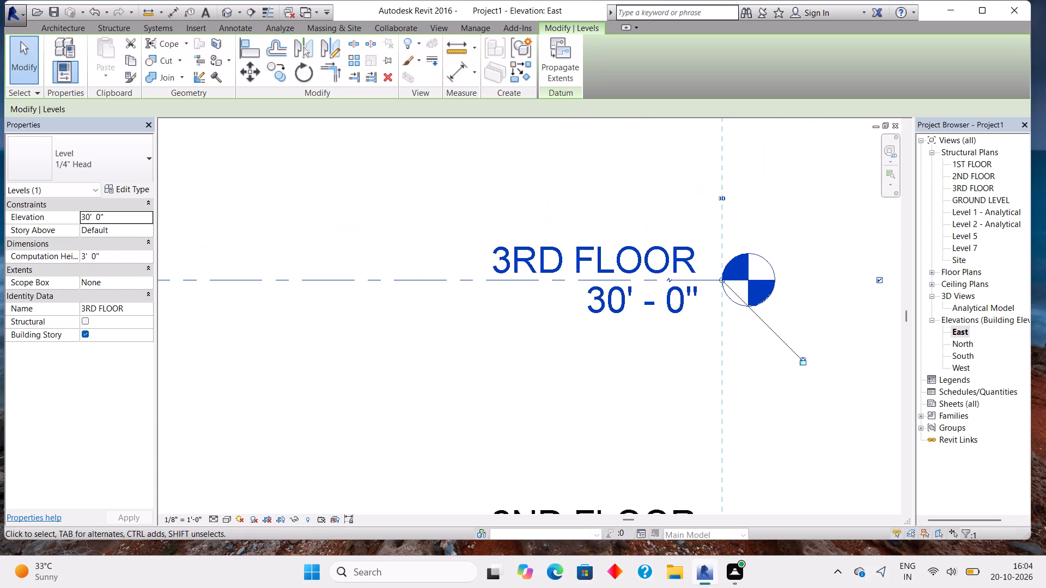
pyautogui.moveTo(751, 201); pyautogui.dragTo(774, 397, button='middle')
pyautogui.moveTo(781, 304); pyautogui.dragTo(786, 414, button='middle')
pyautogui.scroll(1, 781, 304)
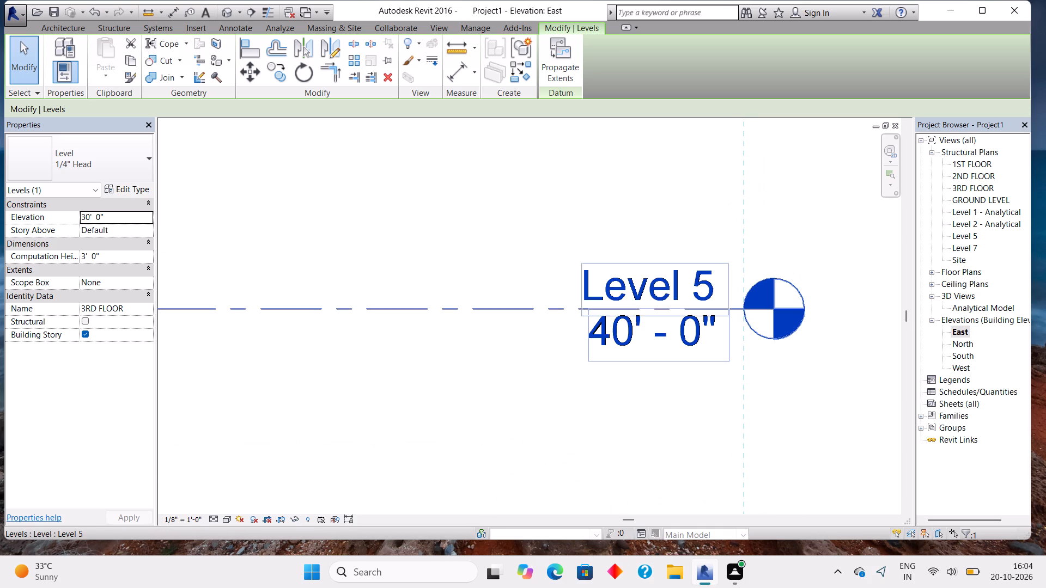
pyautogui.click(658, 276)
pyautogui.click(658, 276)
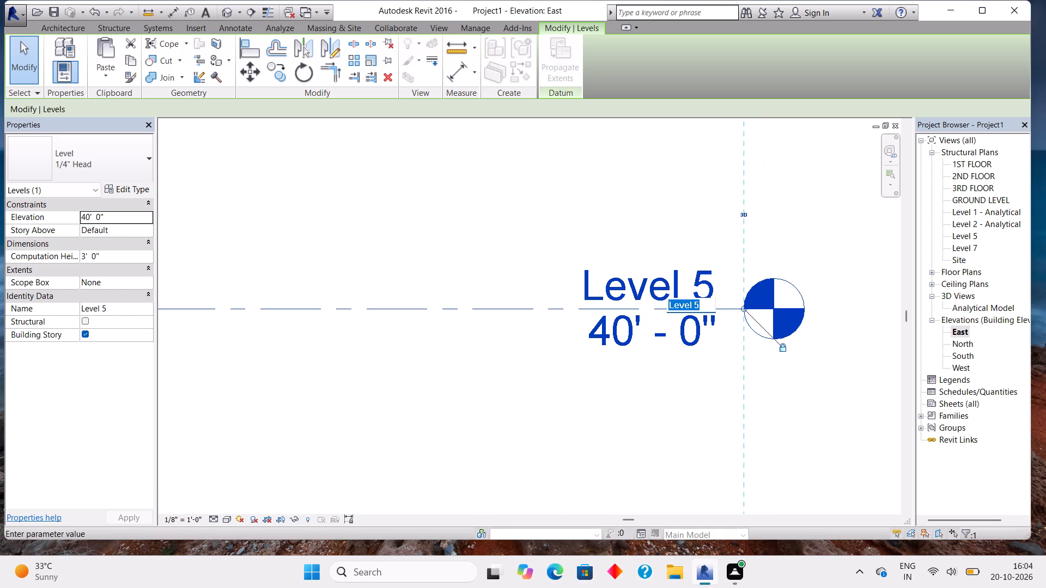
pyautogui.press('BackSpace')
pyautogui.press('4')
pyautogui.write('TH FLOOR')
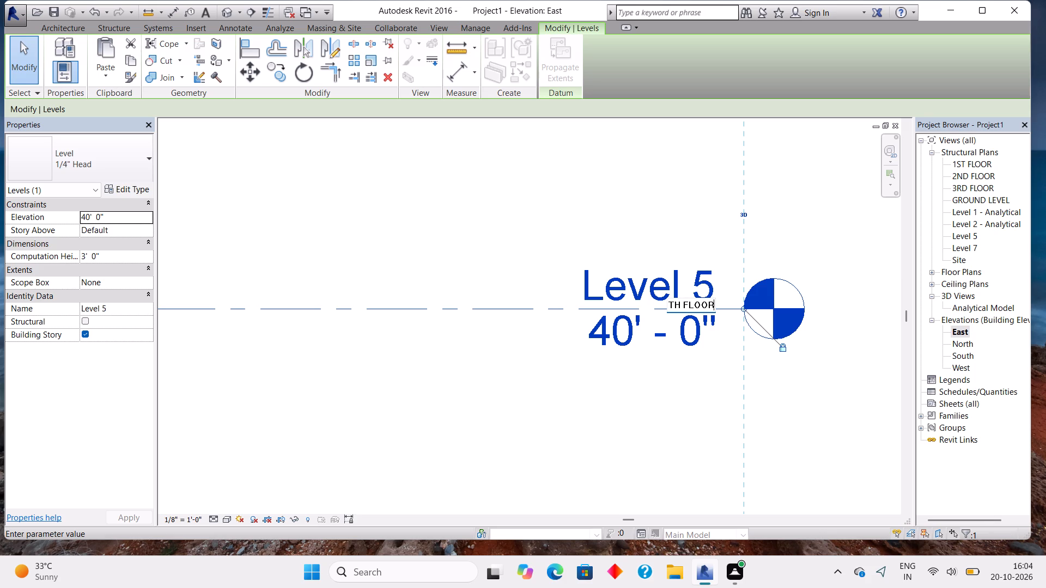
pyautogui.press('Return')
pyautogui.press('Return')
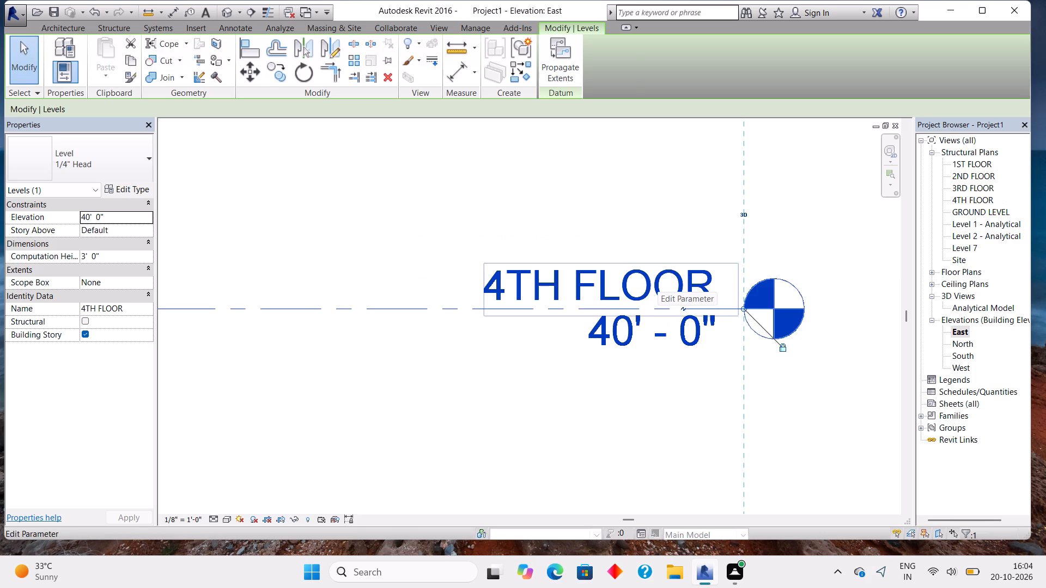
# Rename Level 7 at 50' - 0" as 5TH FLOOR, including its corresponding views.
pyautogui.scroll(5, 751, 414)
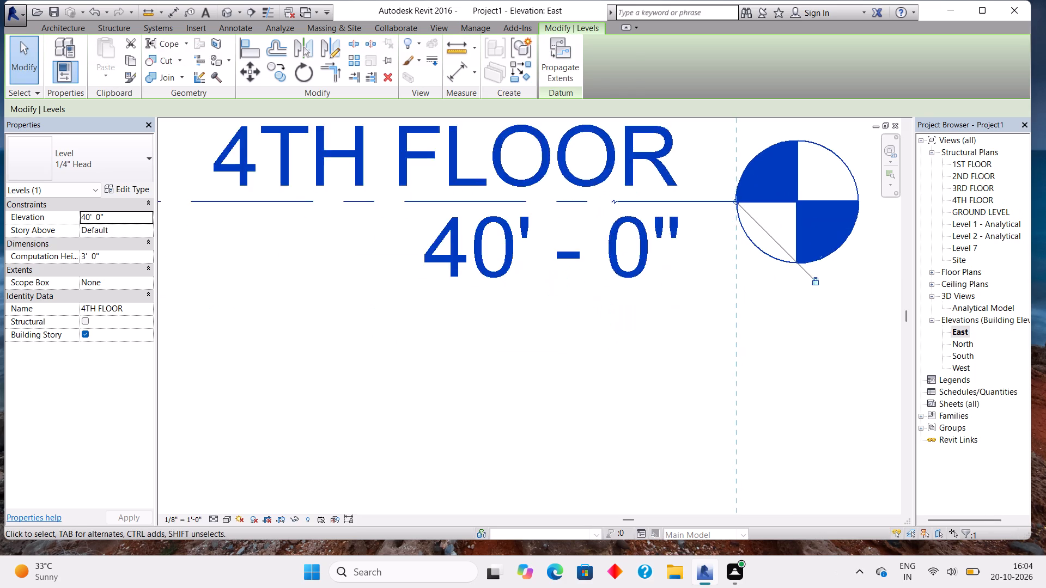
pyautogui.scroll(-10, 751, 414)
pyautogui.moveTo(751, 322); pyautogui.dragTo(738, 401, button='middle')
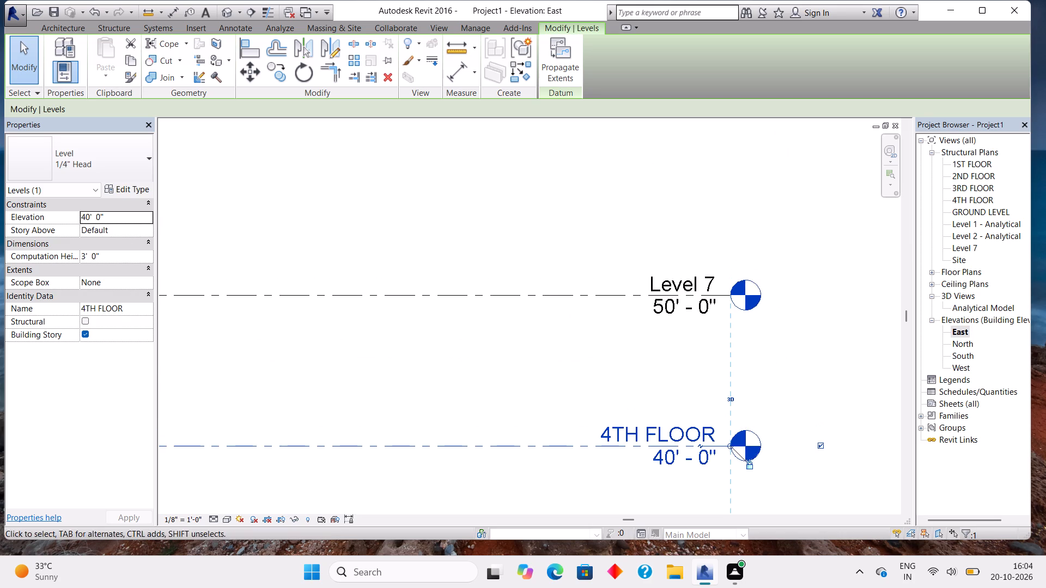
pyautogui.click(703, 281)
pyautogui.click(703, 281)
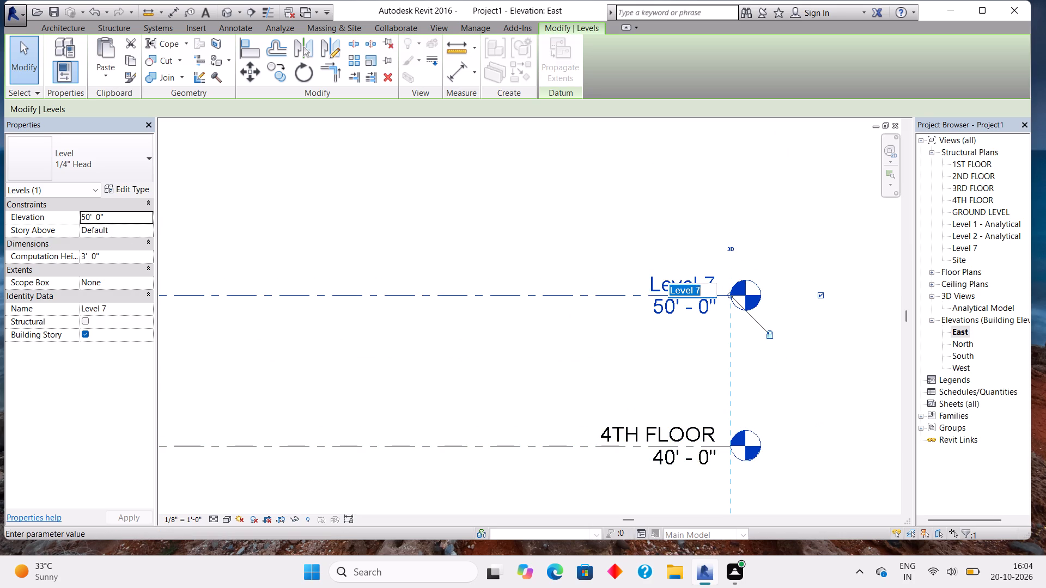
pyautogui.press('BackSpace')
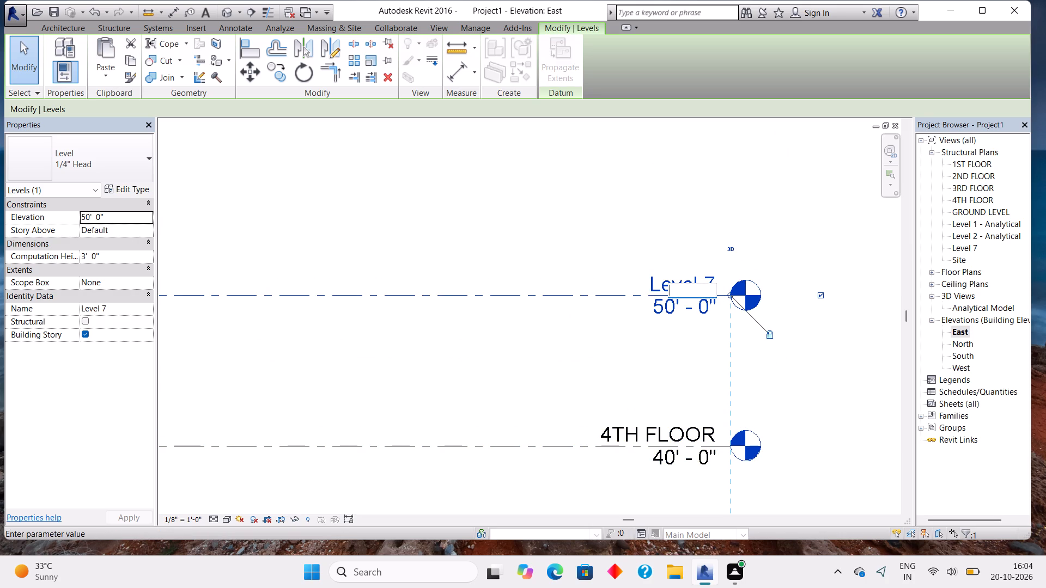
pyautogui.write('5TH FLOOR')
pyautogui.press('Return')
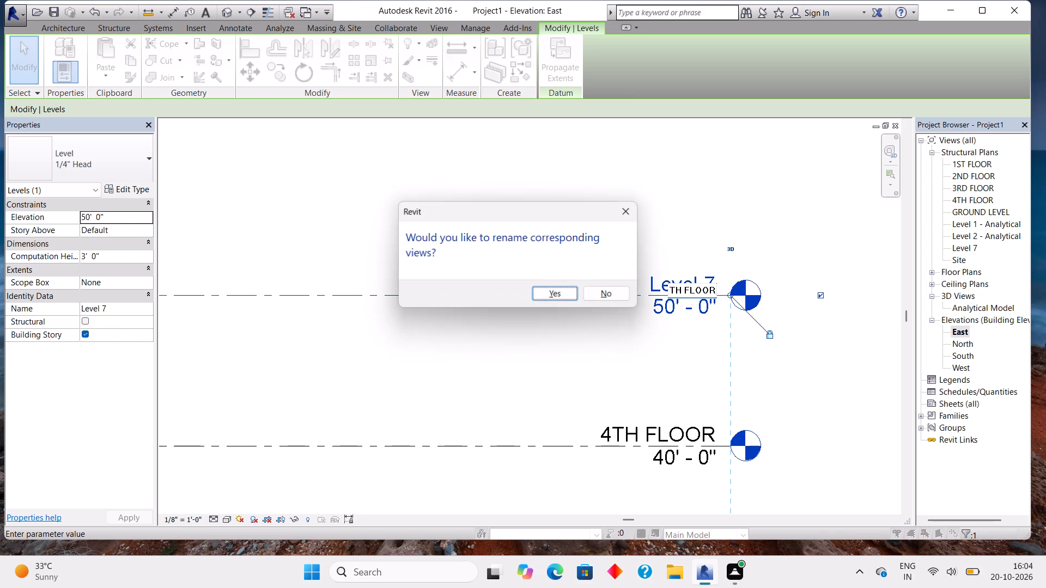
pyautogui.press('Return')
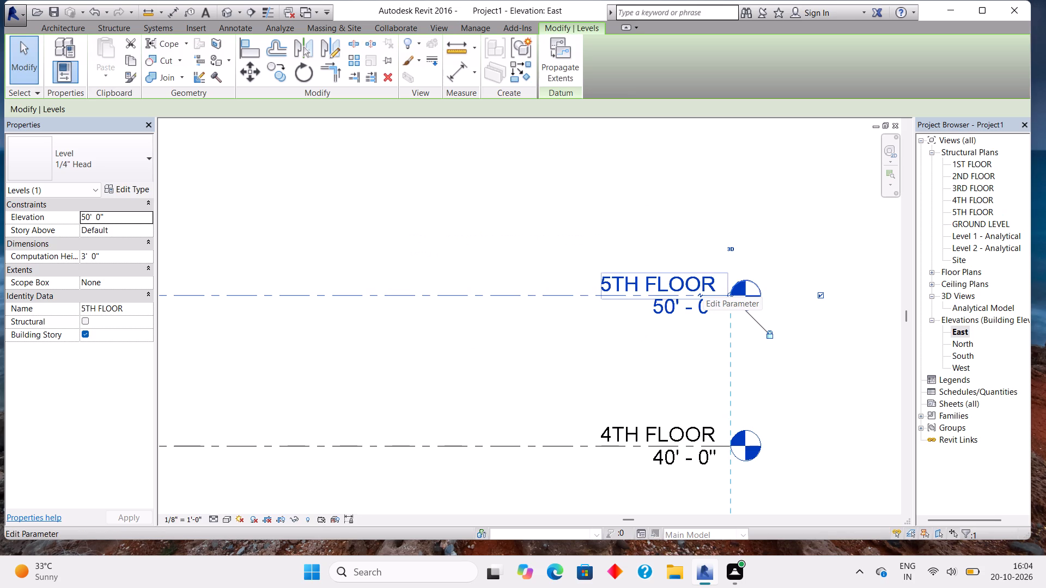
pyautogui.scroll(-4, 783, 373)
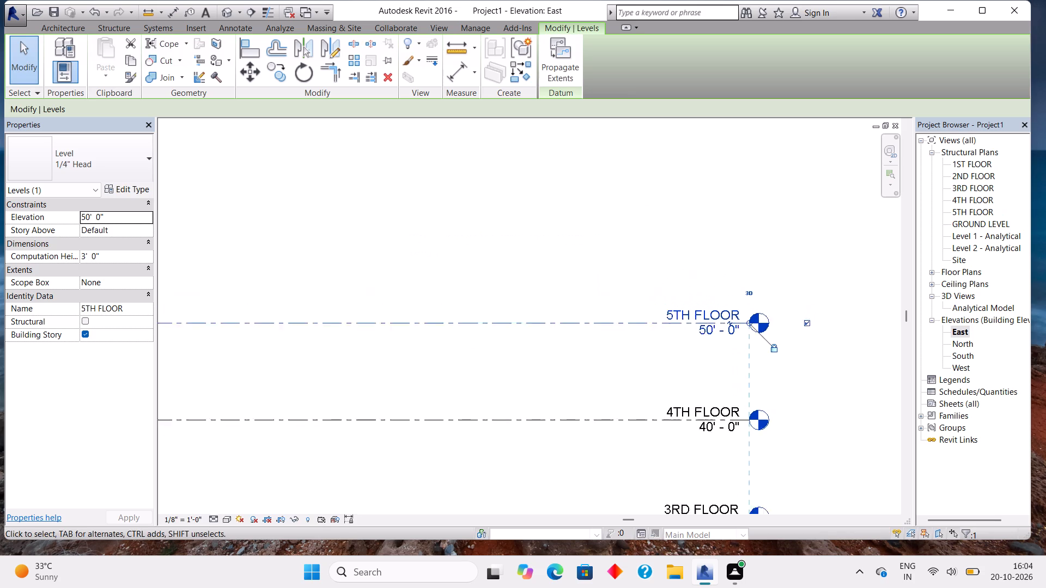
pyautogui.scroll(-2, 783, 373)
pyautogui.scroll(-2, 790, 467)
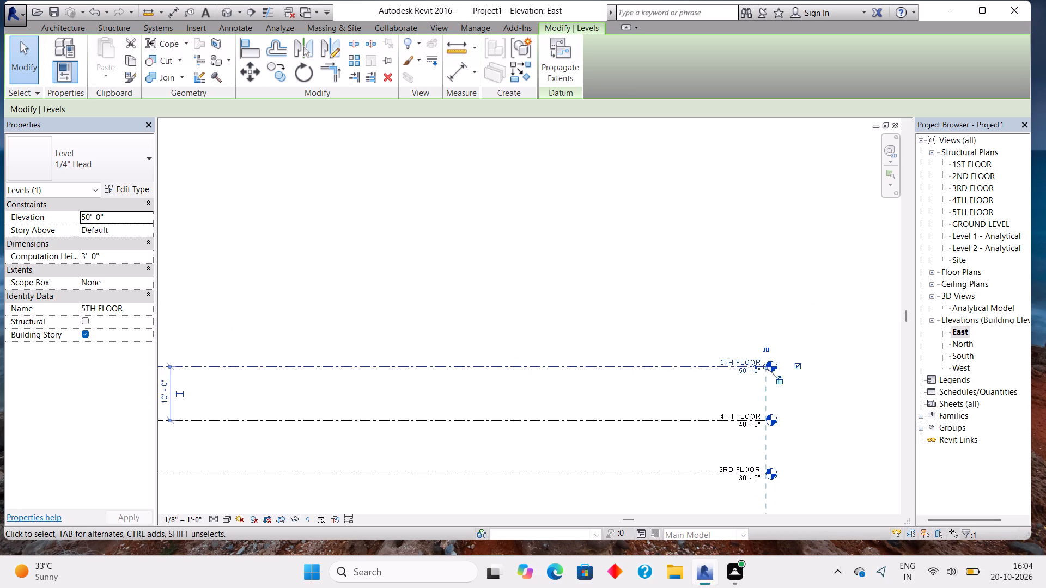
# Draw a new level line at 4' - 0", between GROUND LEVEL and 1ST FLOOR, ending in line with the other level heads.
pyautogui.moveTo(825, 458); pyautogui.dragTo(774, 376, button='middle')
pyautogui.moveTo(771, 421); pyautogui.dragTo(771, 418, button='middle')
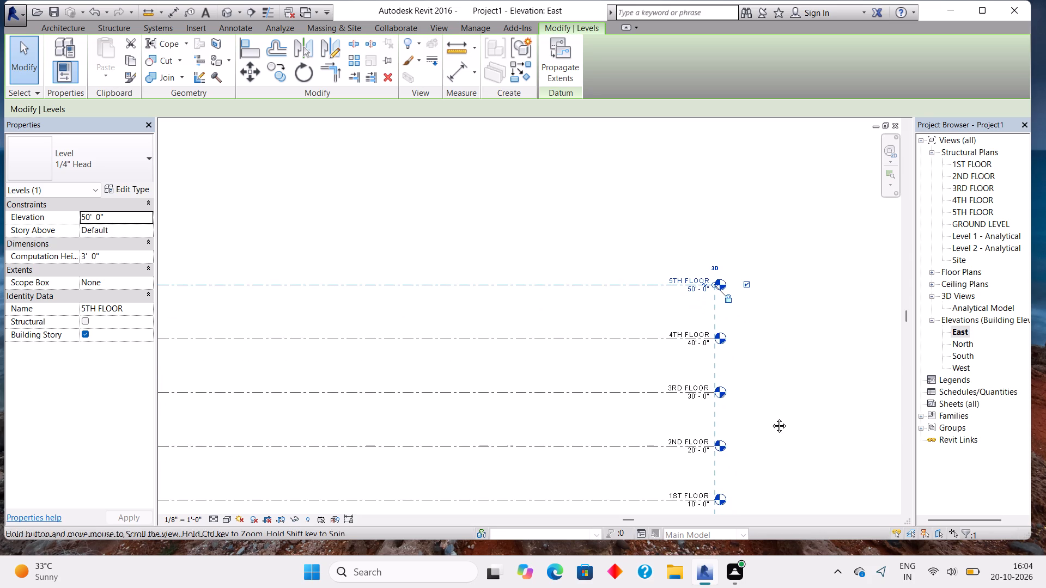
pyautogui.moveTo(771, 418); pyautogui.dragTo(768, 353, button='middle')
pyautogui.moveTo(768, 348); pyautogui.dragTo(774, 325, button='middle')
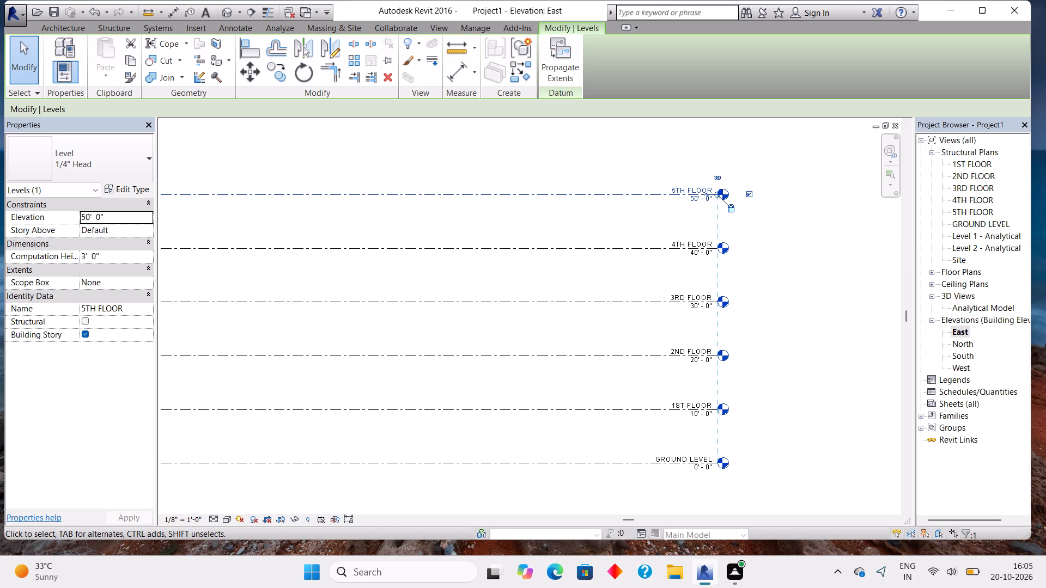
pyautogui.click(768, 260)
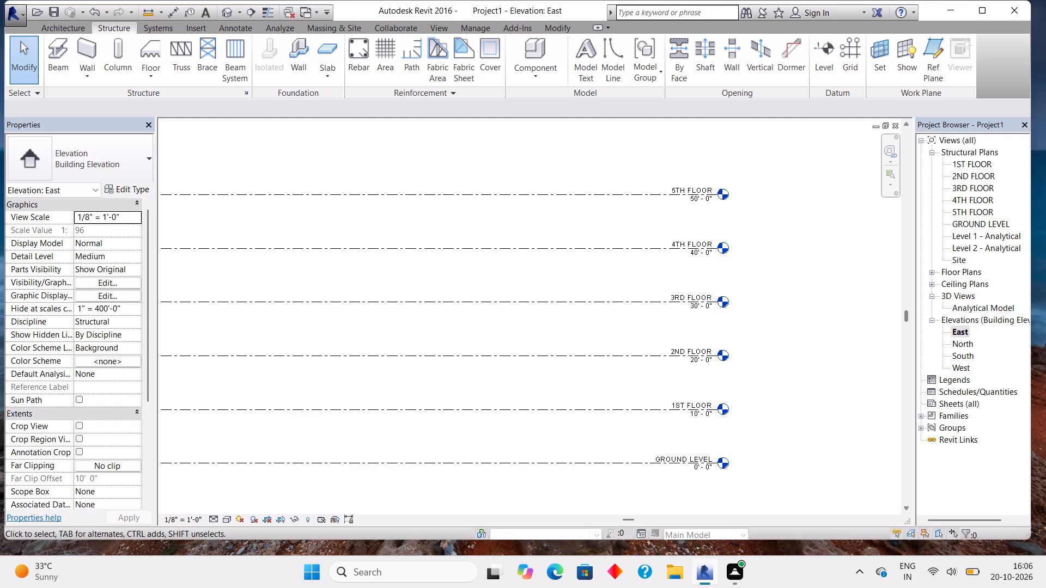
pyautogui.click(828, 61)
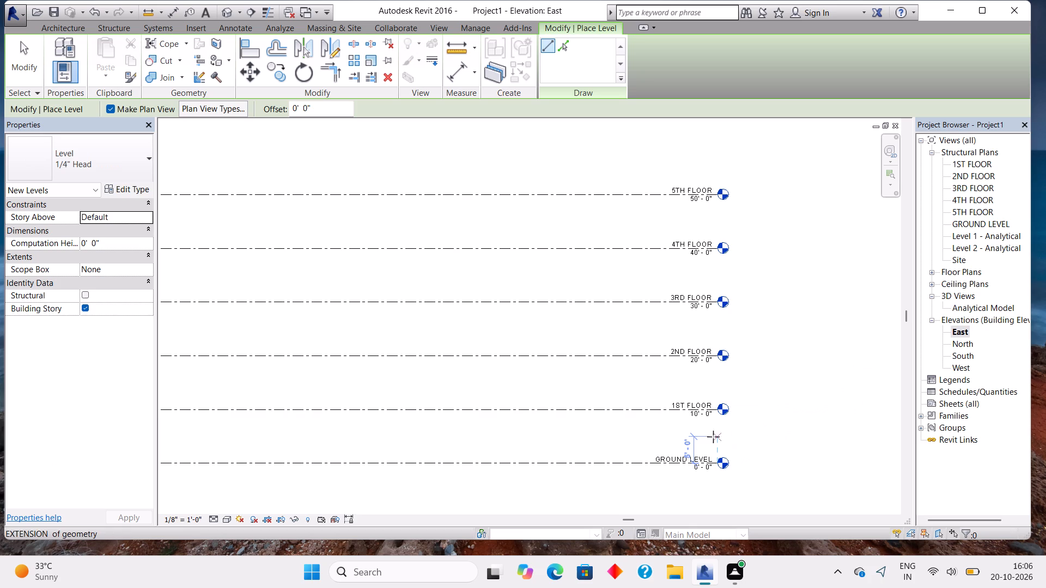
pyautogui.moveTo(364, 441); pyautogui.dragTo(544, 456, button='middle')
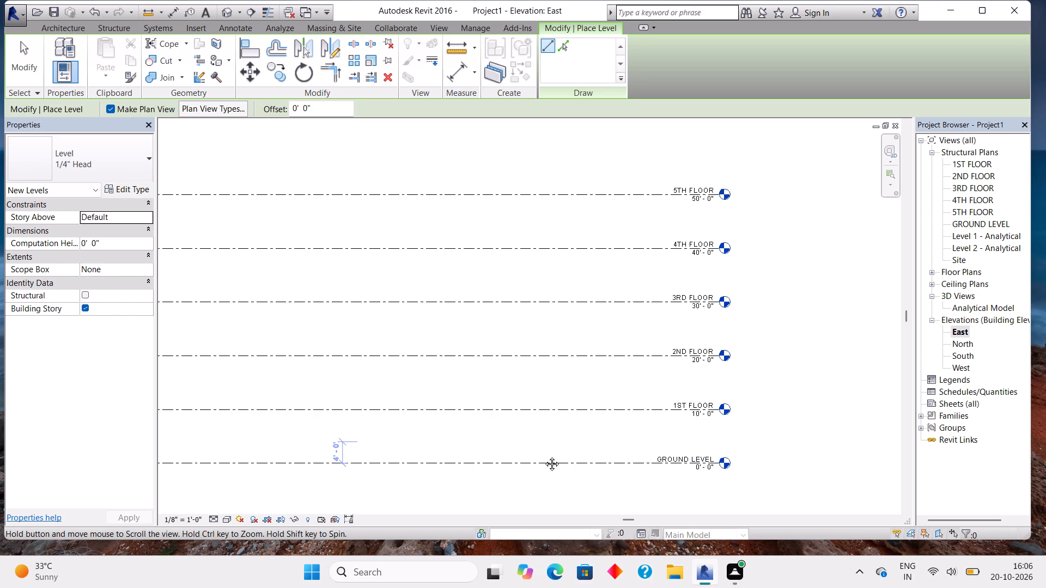
pyautogui.moveTo(544, 456); pyautogui.dragTo(786, 443, button='middle')
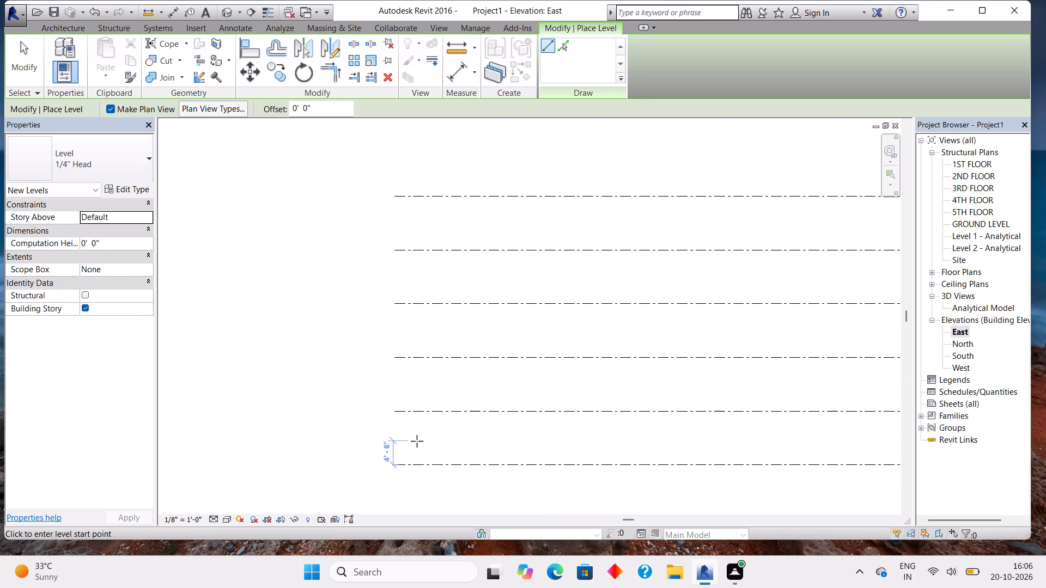
pyautogui.scroll(2, 417, 445)
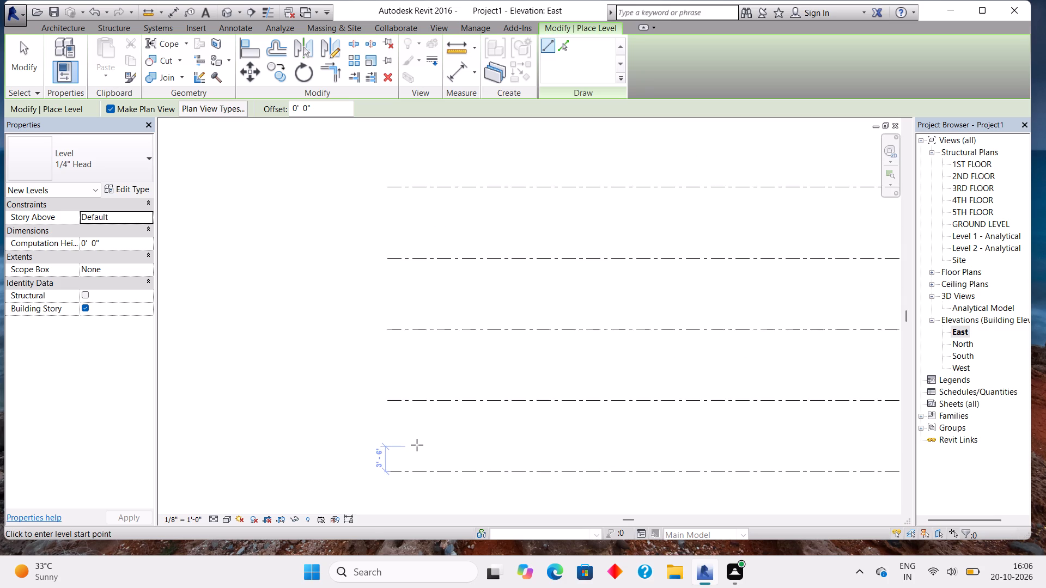
pyautogui.scroll(2, 417, 445)
pyautogui.click(417, 442)
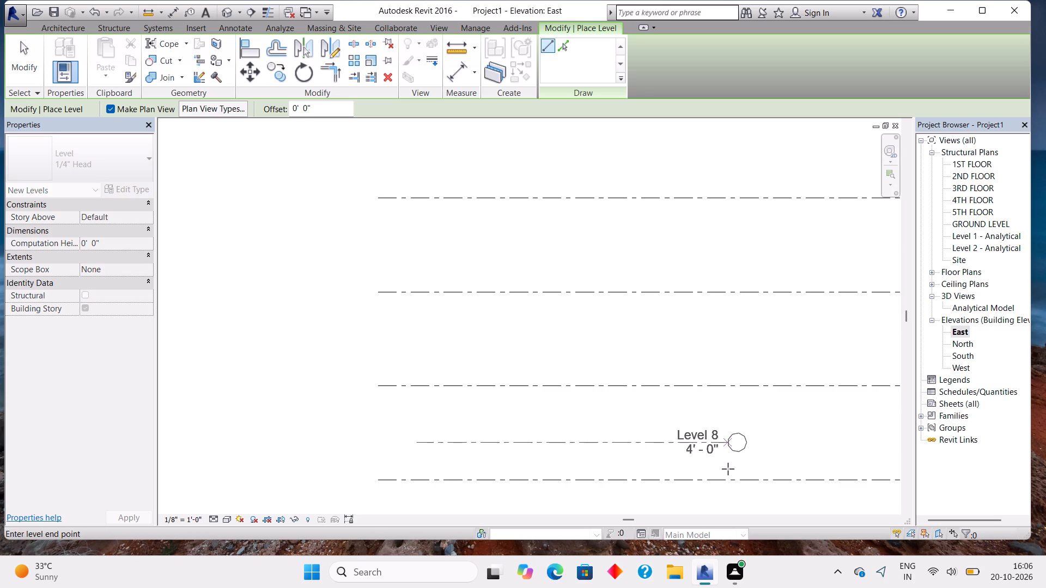
pyautogui.moveTo(728, 469); pyautogui.dragTo(263, 442, button='middle')
pyautogui.middleClick(256, 441)
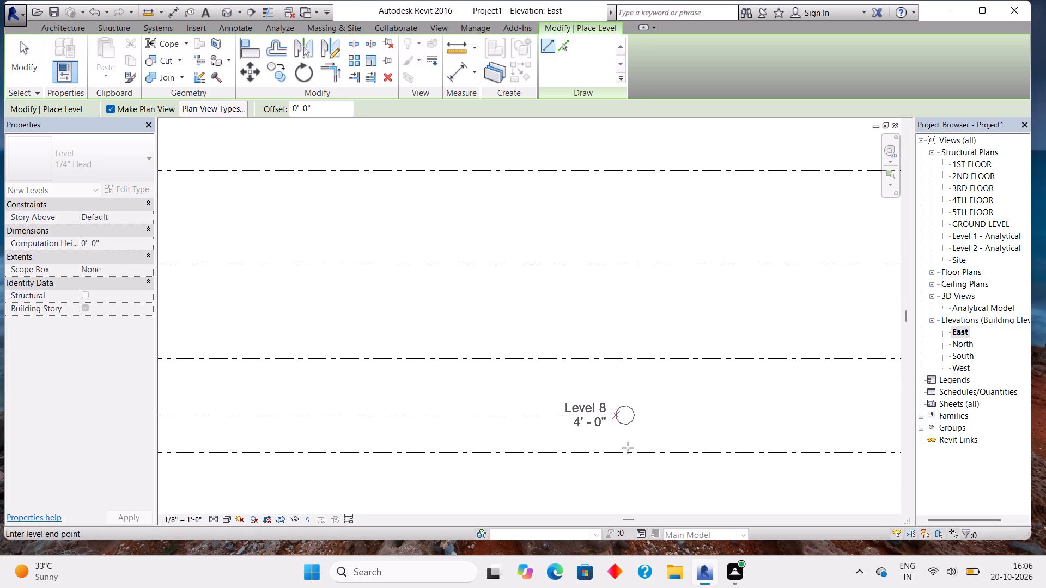
pyautogui.moveTo(672, 446); pyautogui.dragTo(354, 456, button='middle')
pyautogui.moveTo(761, 437); pyautogui.dragTo(599, 434, button='middle')
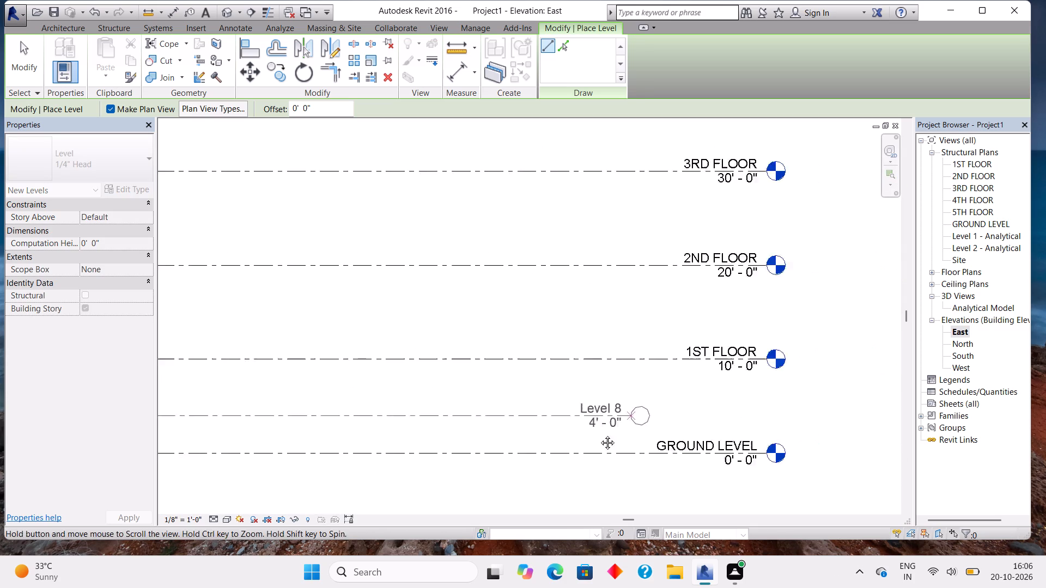
pyautogui.moveTo(599, 434); pyautogui.dragTo(549, 440, button='middle')
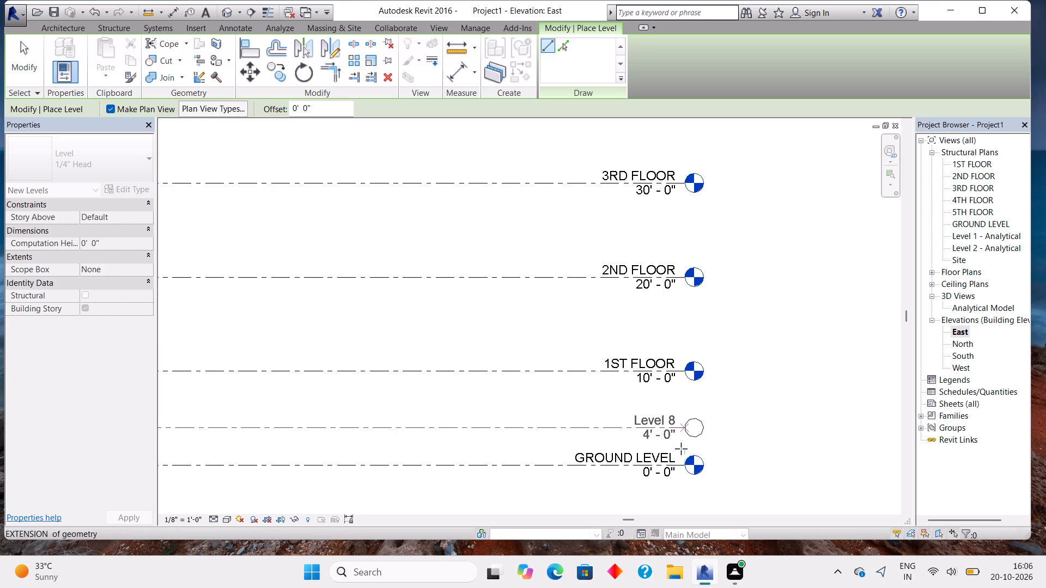
pyautogui.click(681, 449)
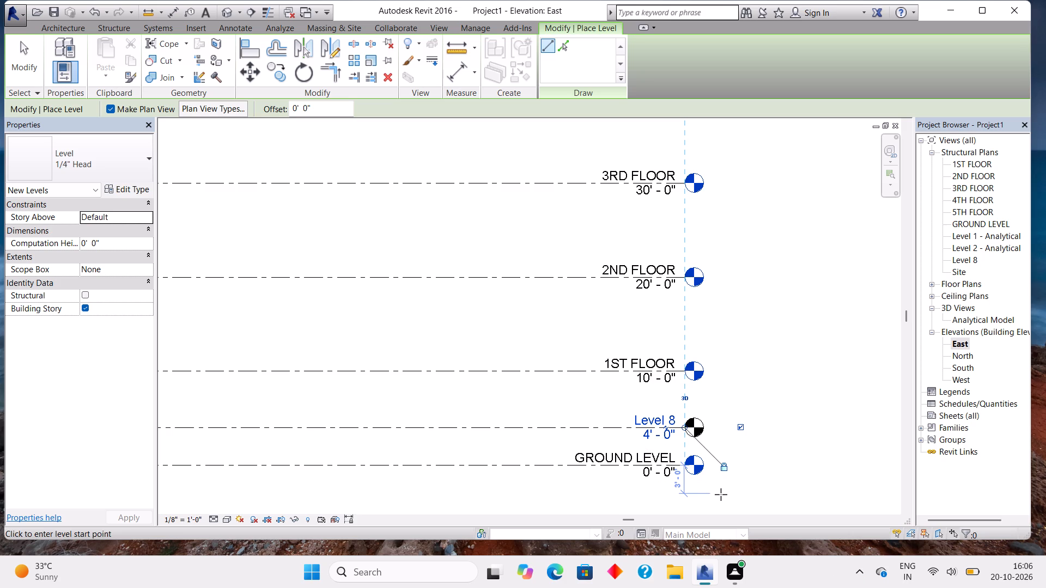
pyautogui.press('Escape')
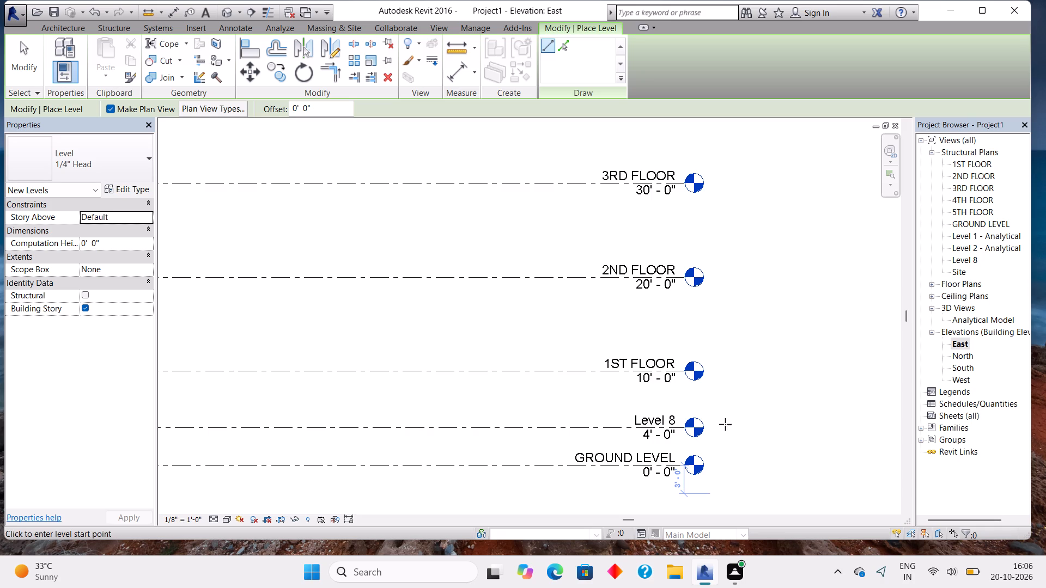
pyautogui.press('Escape')
pyautogui.press('Escape')
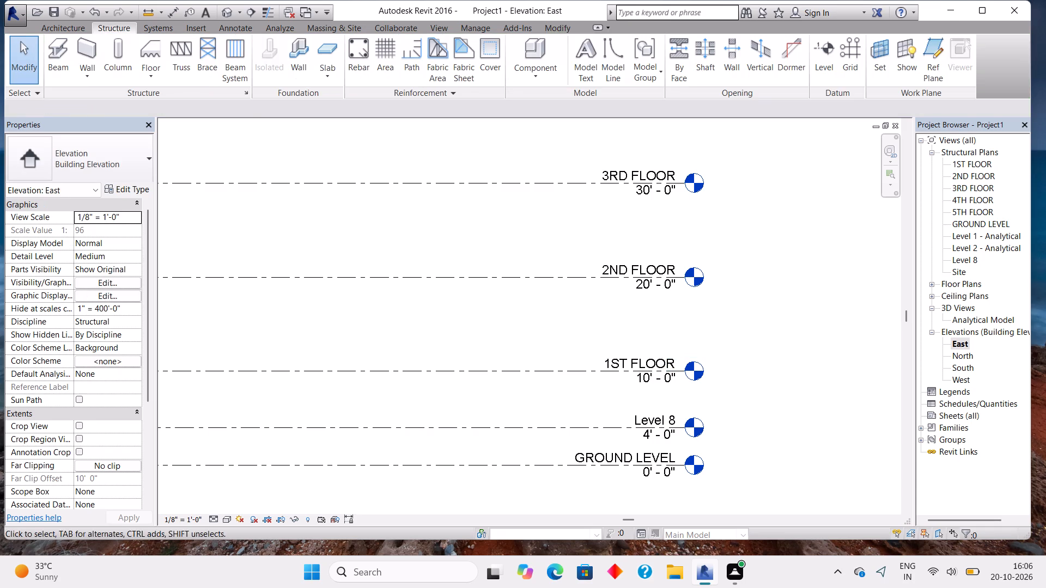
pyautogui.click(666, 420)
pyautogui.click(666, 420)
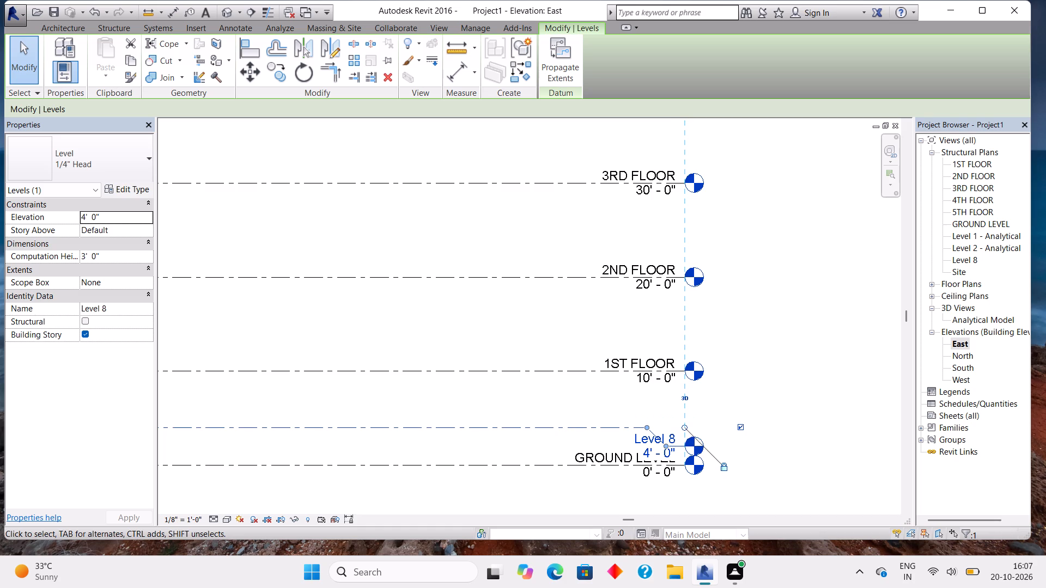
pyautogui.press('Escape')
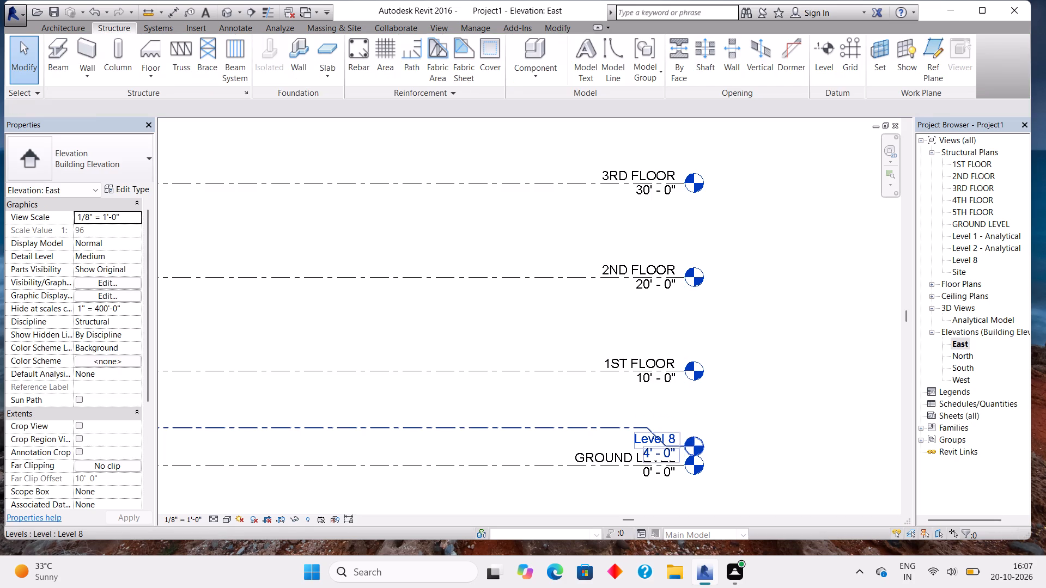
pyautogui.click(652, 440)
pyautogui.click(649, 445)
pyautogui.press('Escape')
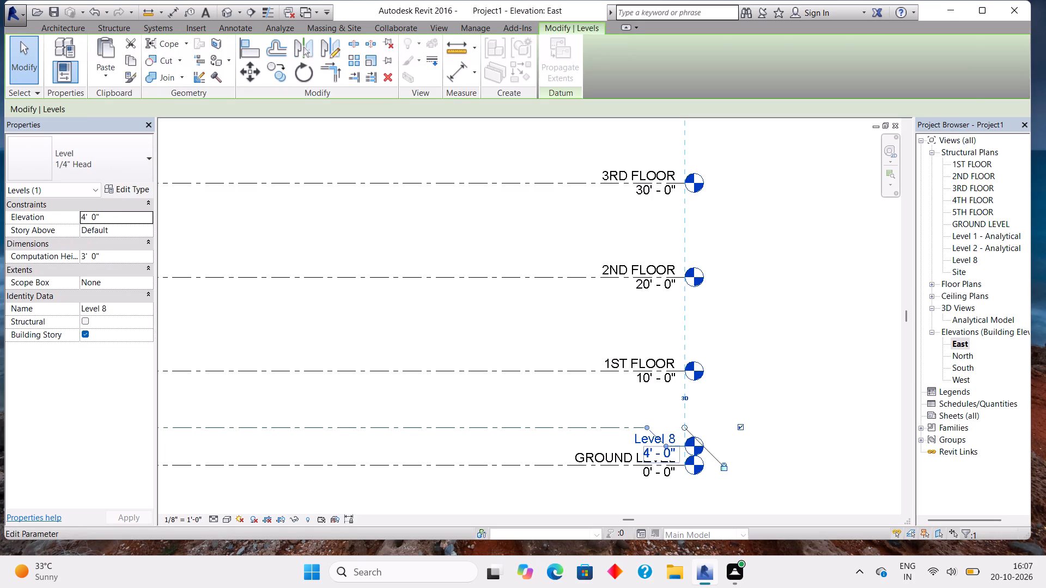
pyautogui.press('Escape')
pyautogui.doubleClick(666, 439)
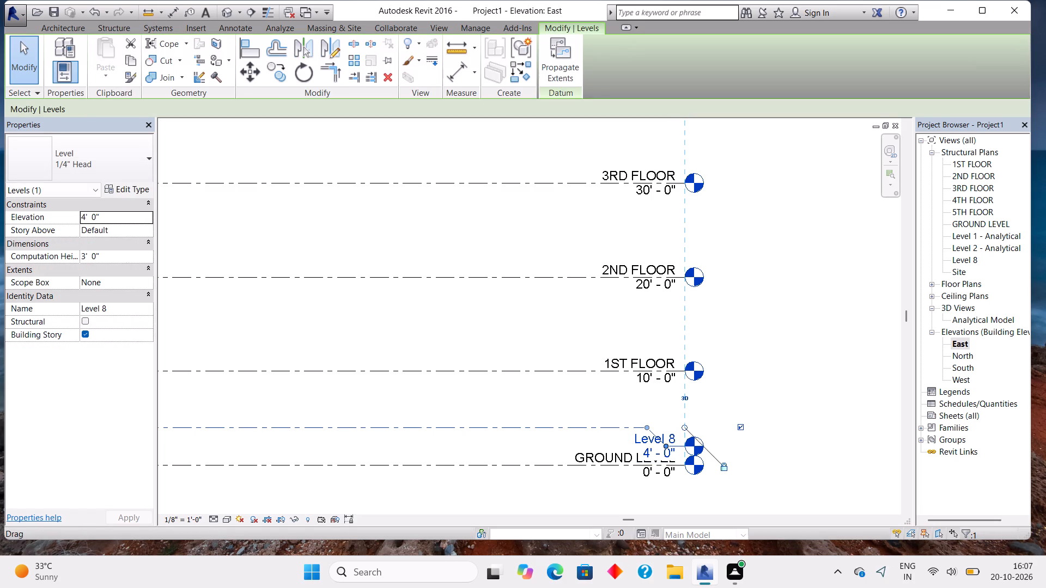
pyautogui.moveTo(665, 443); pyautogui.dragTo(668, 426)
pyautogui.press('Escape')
# Rename Level 8 at 4' - 0" as PLINTH LEVEL, including its corresponding views.
pyautogui.scroll(5, 658, 423)
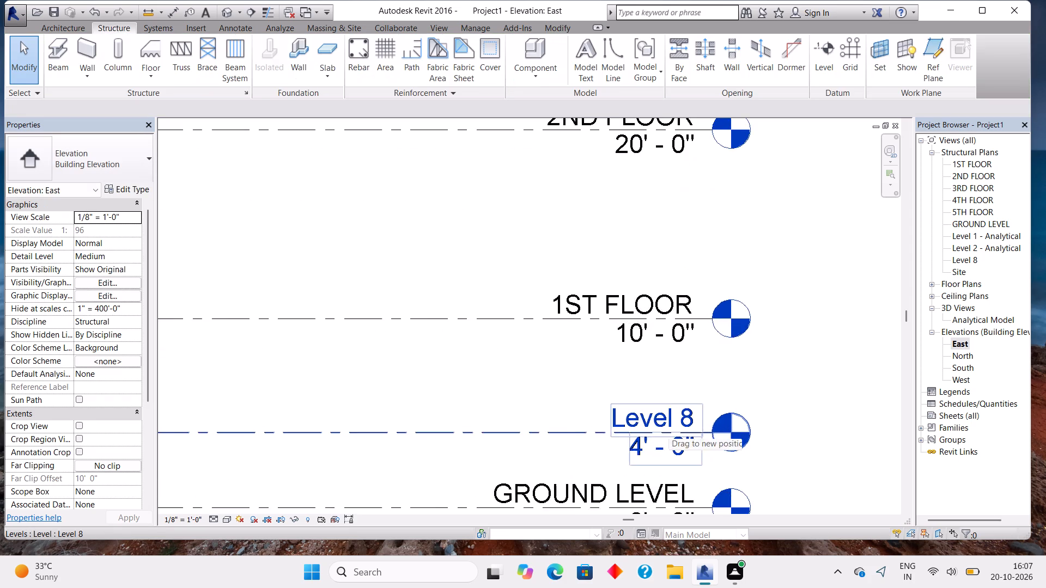
pyautogui.scroll(3, 658, 423)
pyautogui.click(666, 415)
pyautogui.click(666, 415)
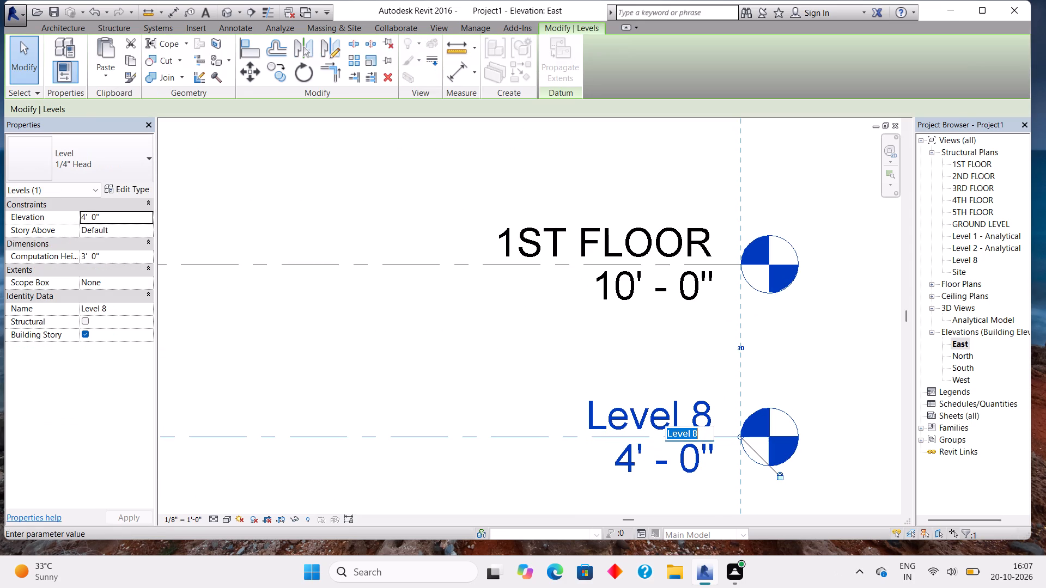
pyautogui.press('BackSpace')
pyautogui.write('PLINTH LEVEL')
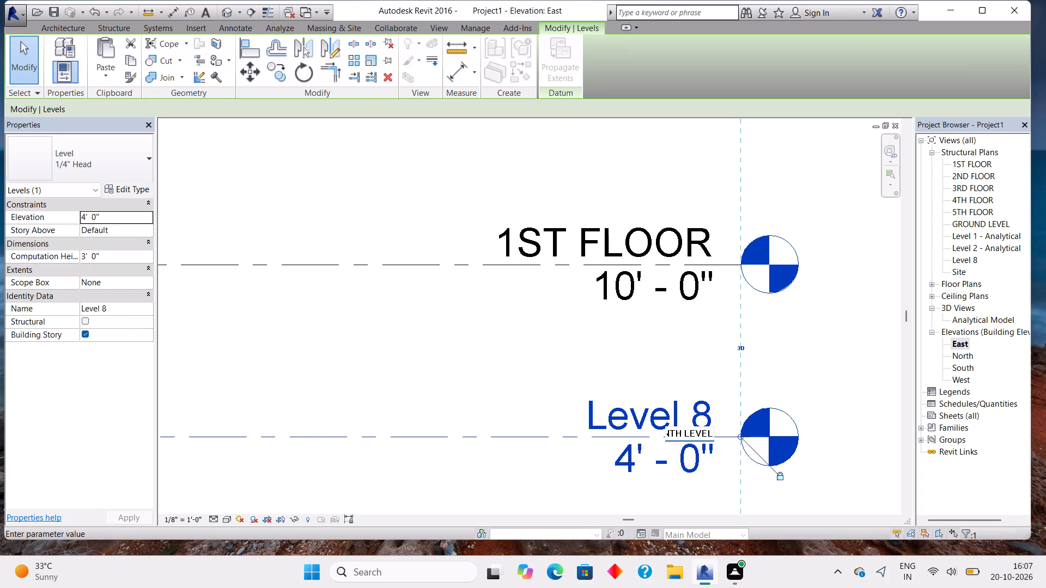
pyautogui.press('Return')
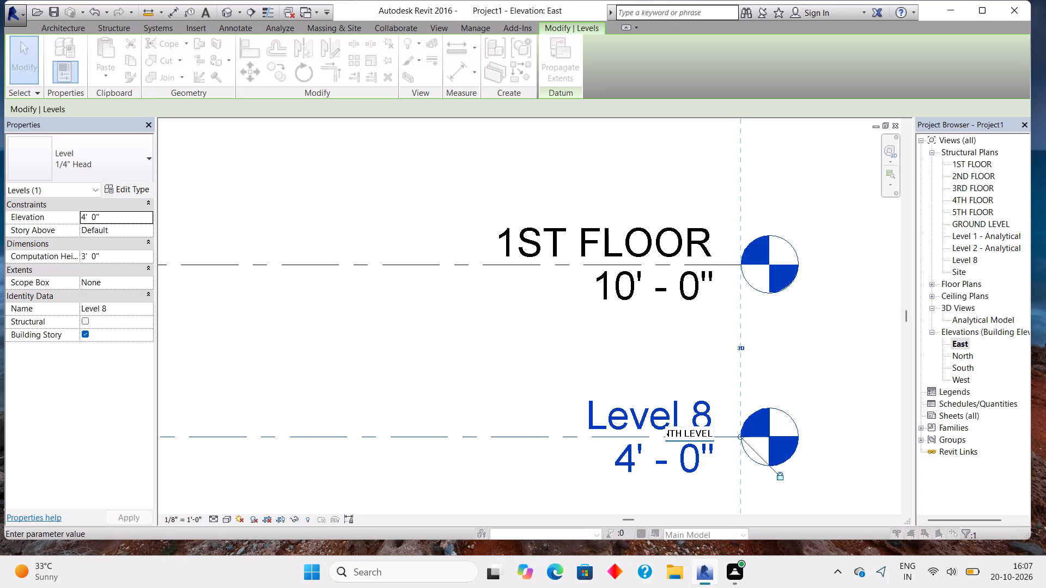
pyautogui.press('Return')
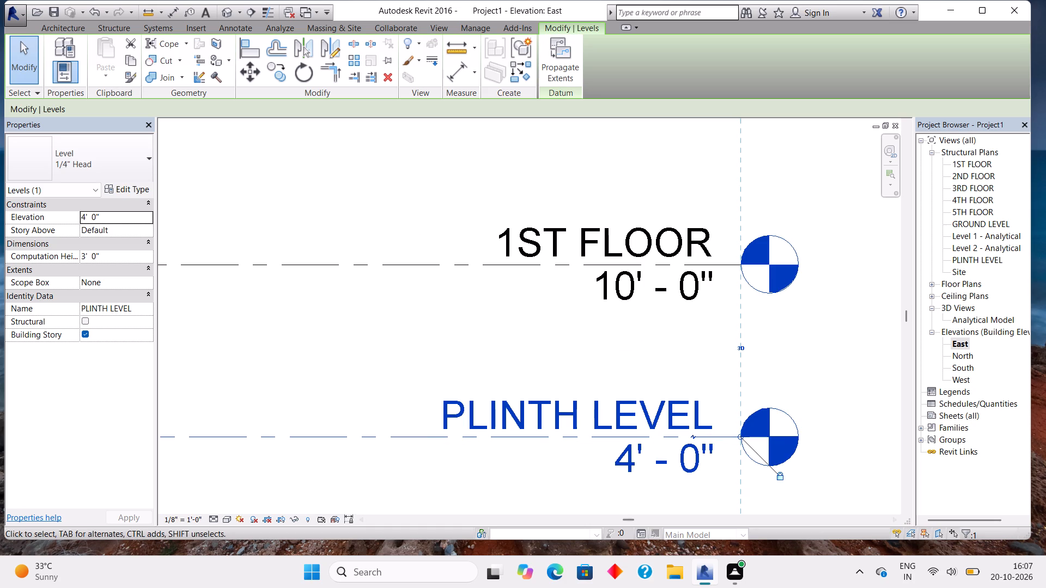
pyautogui.scroll(-4, 813, 384)
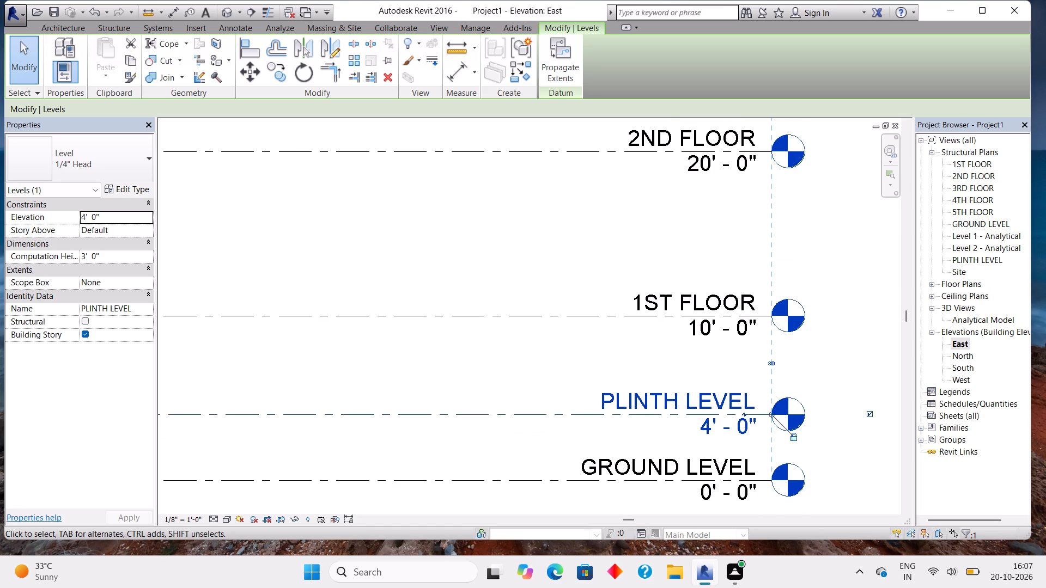
pyautogui.press('Escape')
# Open the GROUND LEVEL structural plan view.
pyautogui.scroll(-5, 841, 422)
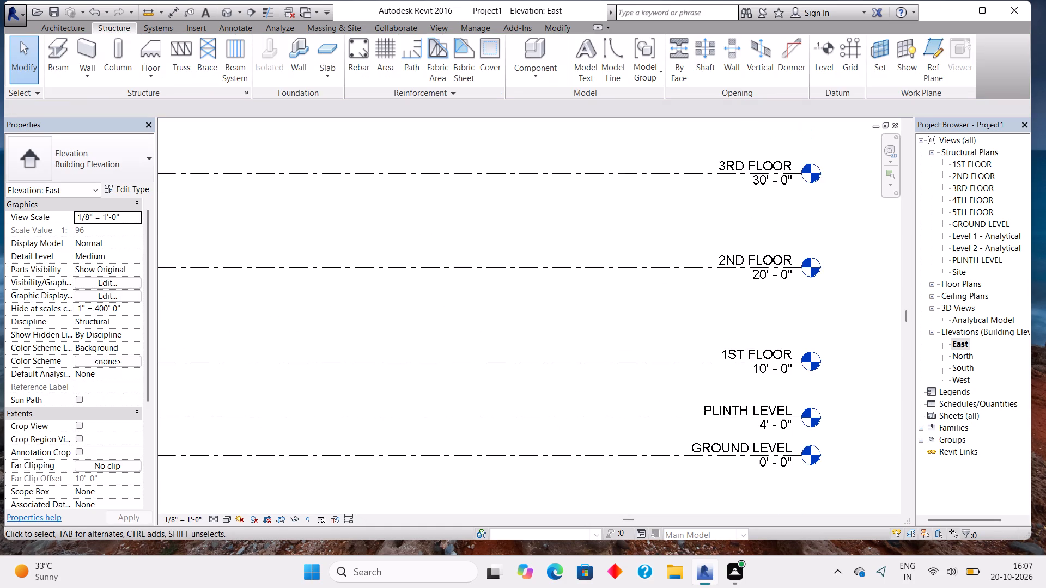
pyautogui.moveTo(841, 422); pyautogui.dragTo(752, 371, button='middle')
pyautogui.moveTo(732, 365); pyautogui.dragTo(821, 370, button='middle')
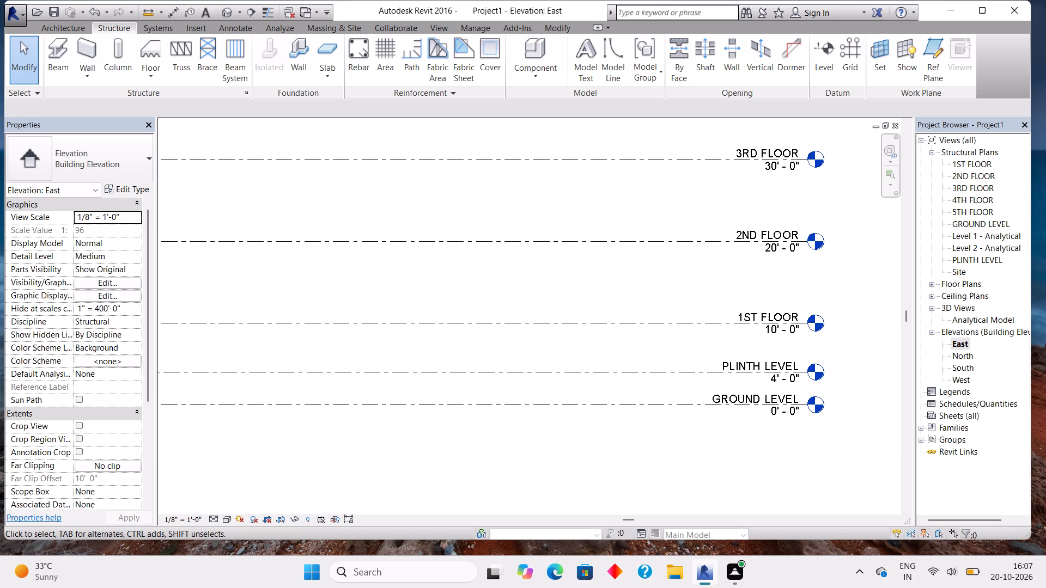
pyautogui.doubleClick(980, 220)
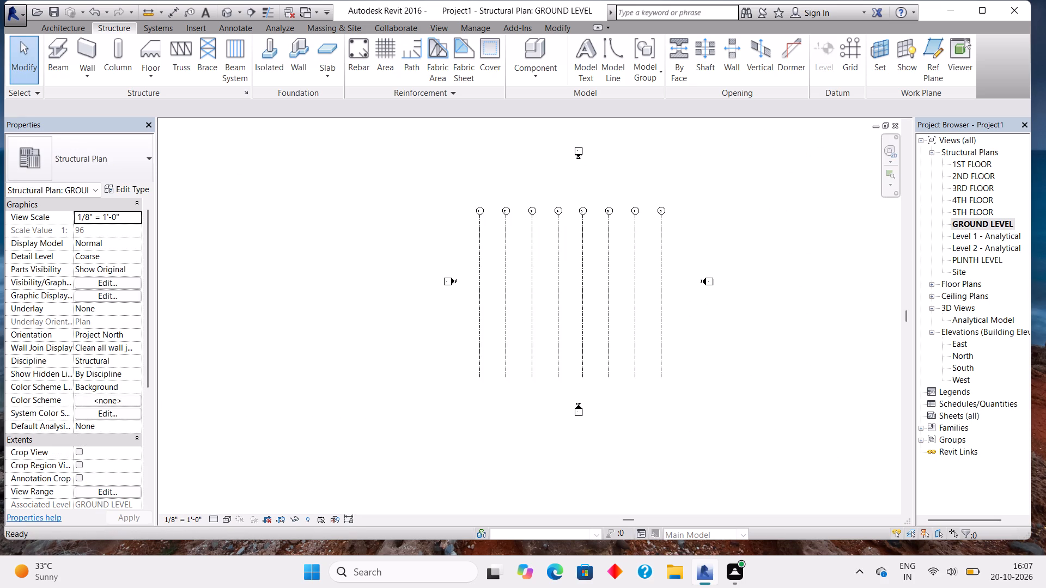
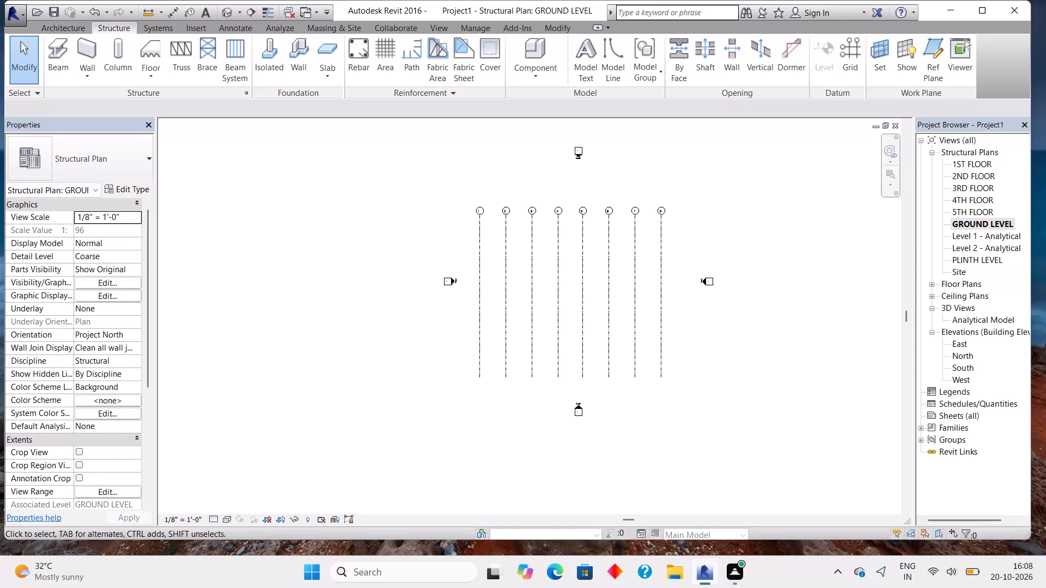
# Open the East building elevation view.
pyautogui.doubleClick(960, 344)
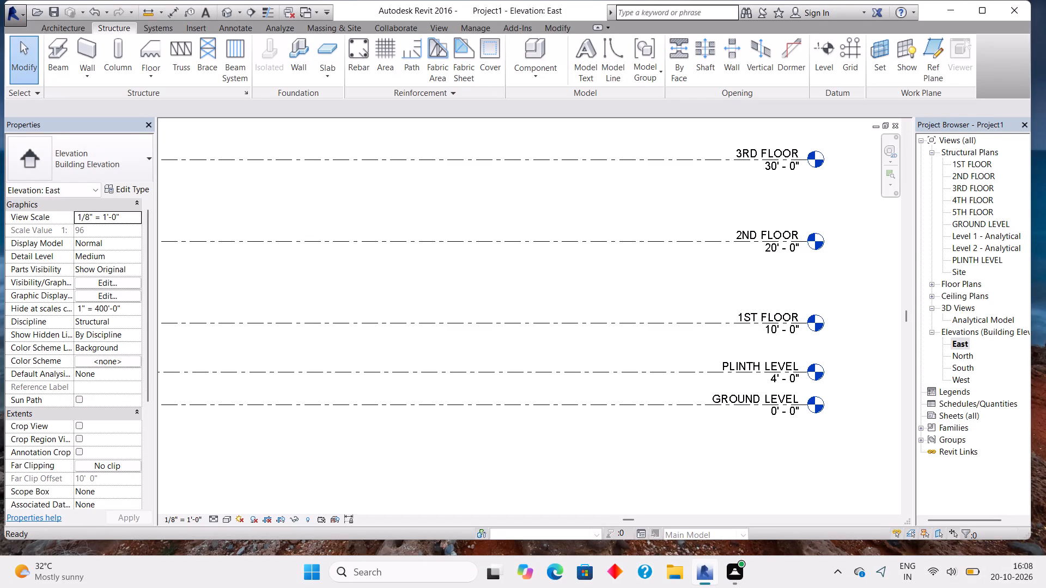
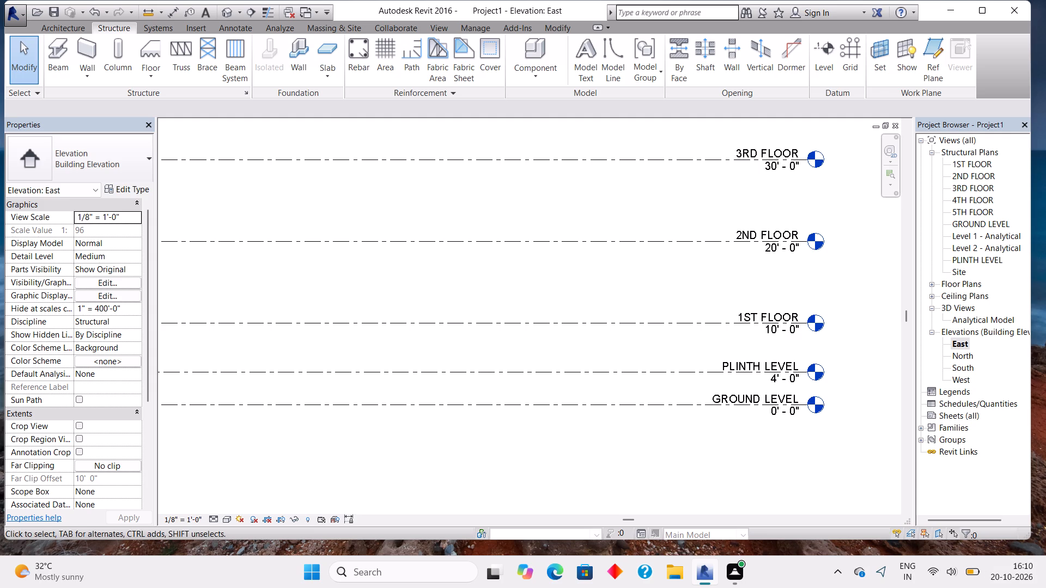
# Compare the PLINTH LEVEL, GROUND LEVEL and 4TH FLOOR structural plans, finishing on PLINTH LEVEL.
pyautogui.moveTo(787, 276); pyautogui.dragTo(698, 293, button='middle')
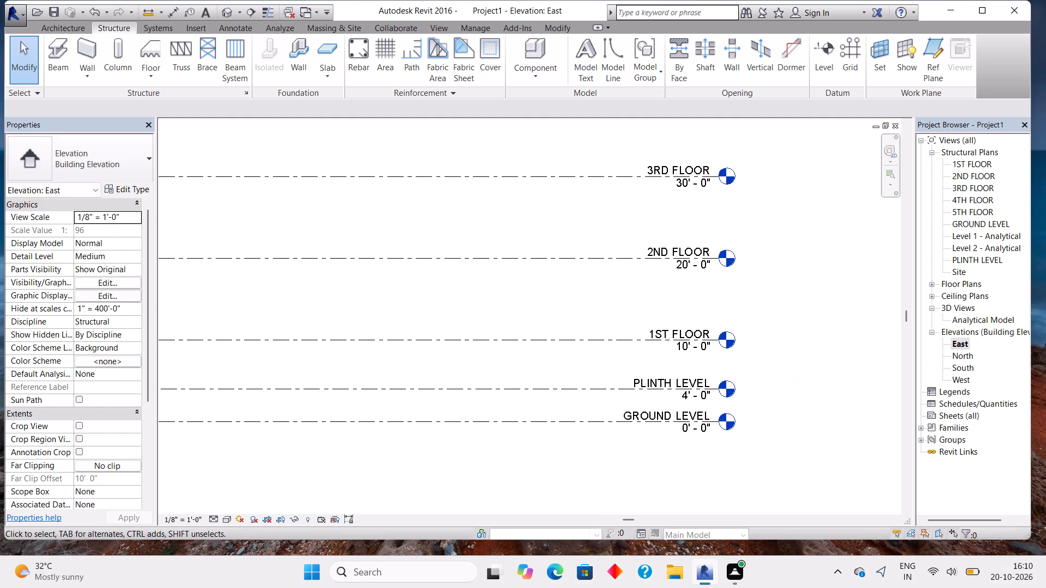
pyautogui.doubleClick(972, 260)
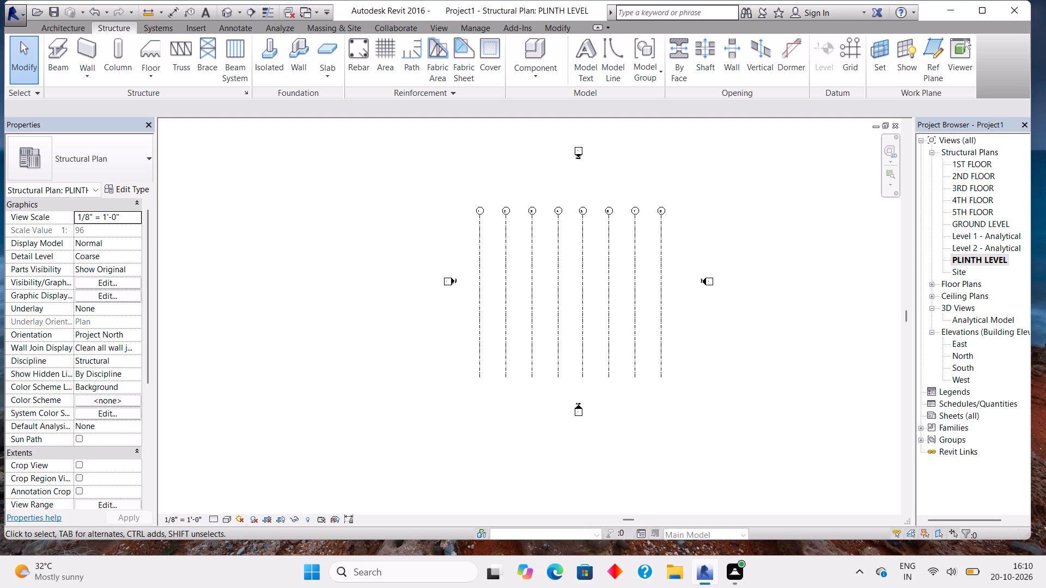
pyautogui.doubleClick(978, 226)
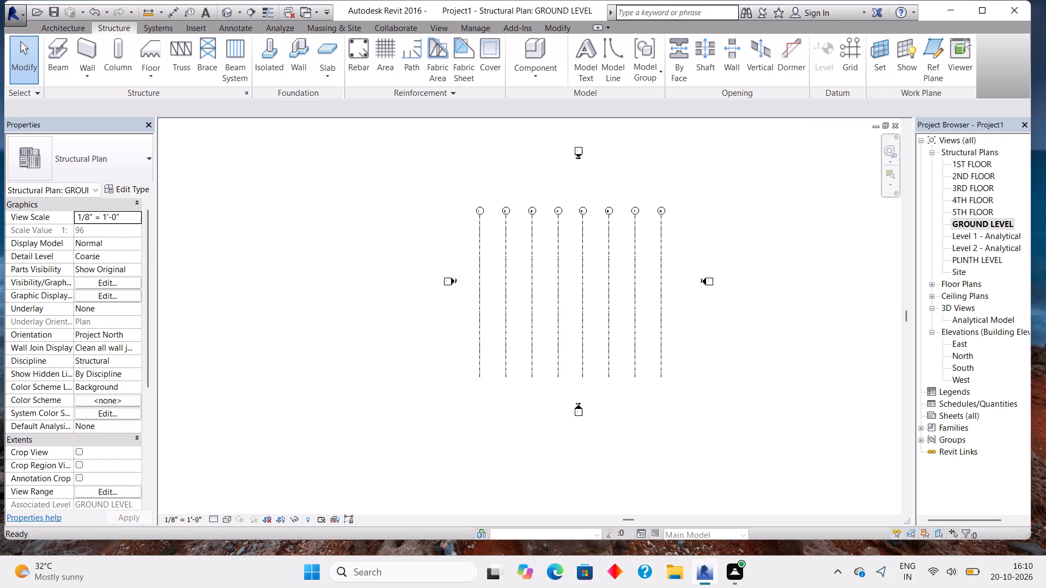
pyautogui.doubleClick(965, 261)
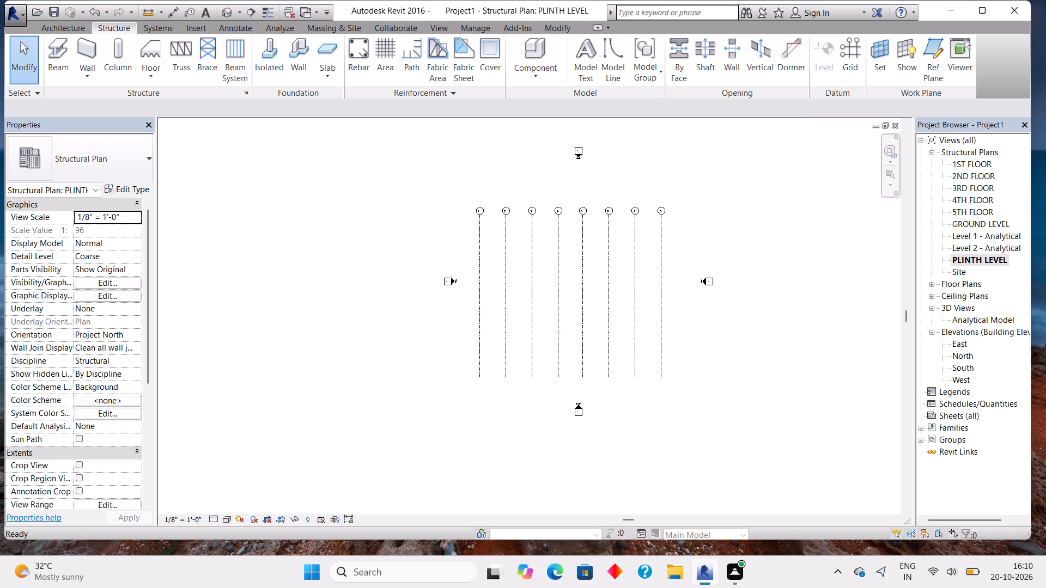
pyautogui.doubleClick(961, 204)
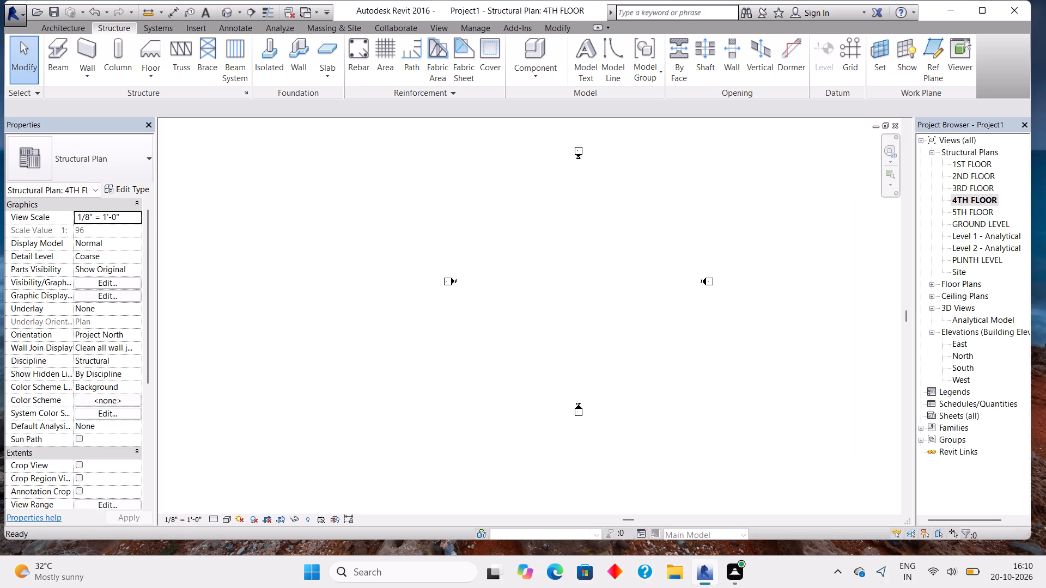
pyautogui.doubleClick(975, 263)
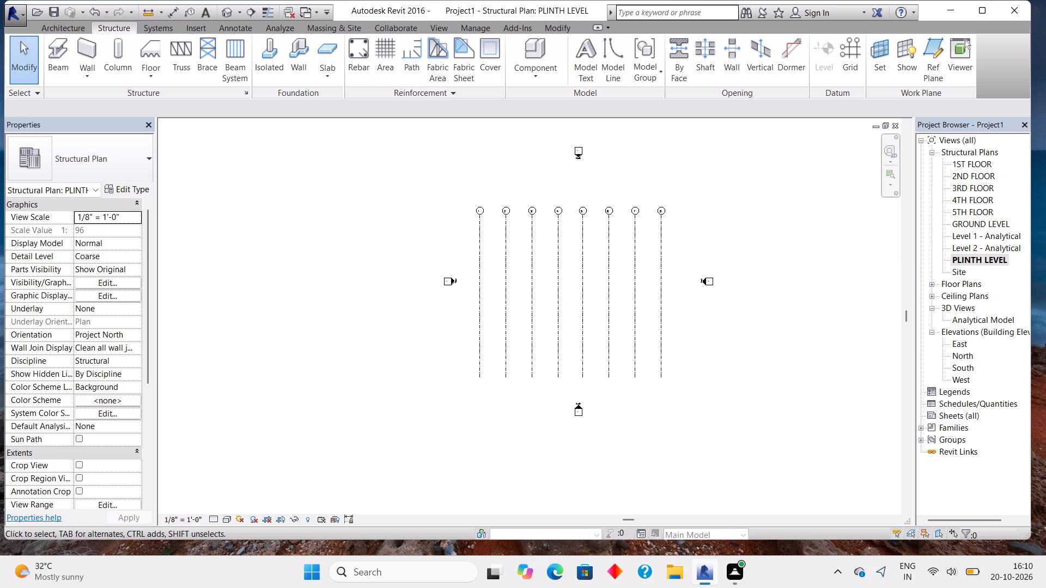
# Open the default 3D view and inspect it for model elements.
pyautogui.click(430, 23)
pyautogui.click(390, 39)
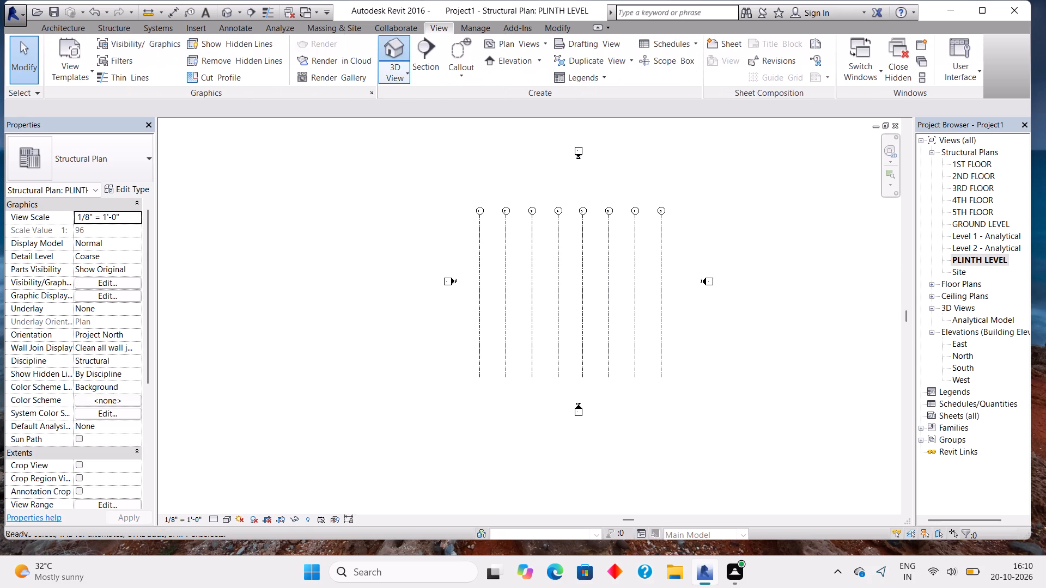
pyautogui.click(625, 171)
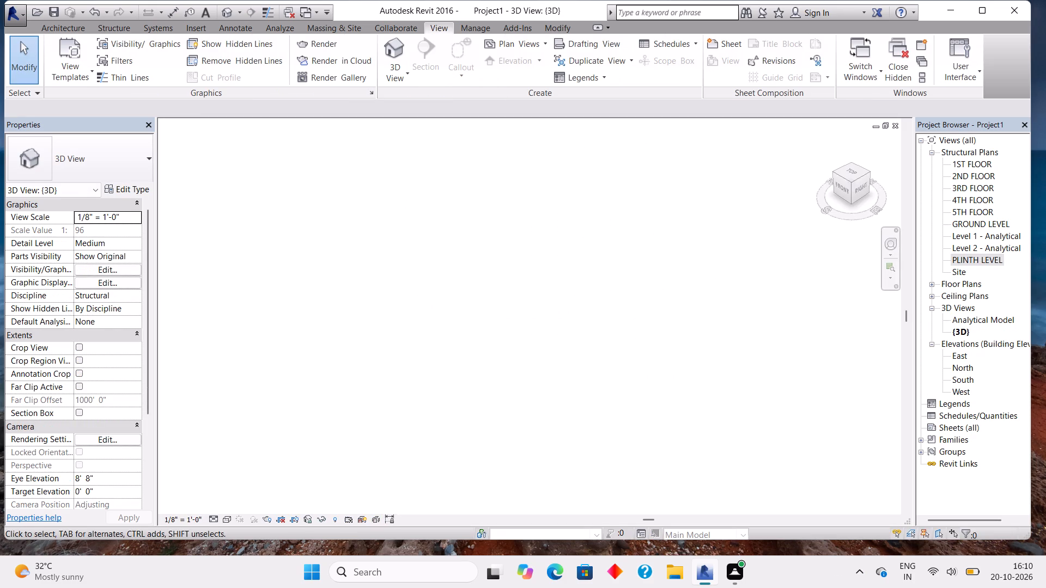
pyautogui.scroll(-1, 716, 313)
pyautogui.scroll(1, 716, 313)
pyautogui.scroll(-1, 716, 313)
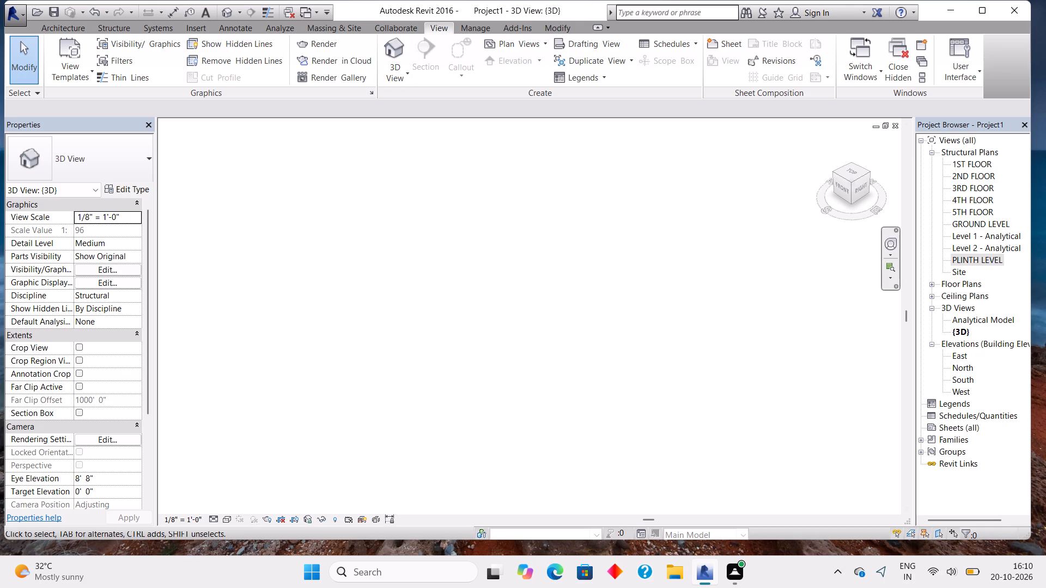
# Check the GROUND LEVEL structural plan, the {3D} view and the grids on the PLINTH LEVEL structural plan.
pyautogui.doubleClick(972, 221)
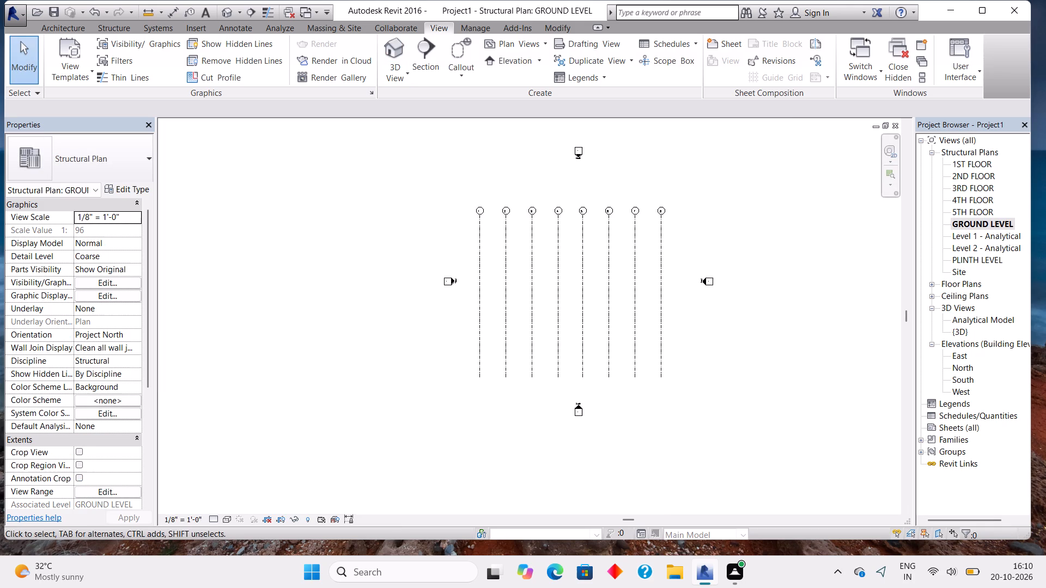
pyautogui.click(393, 47)
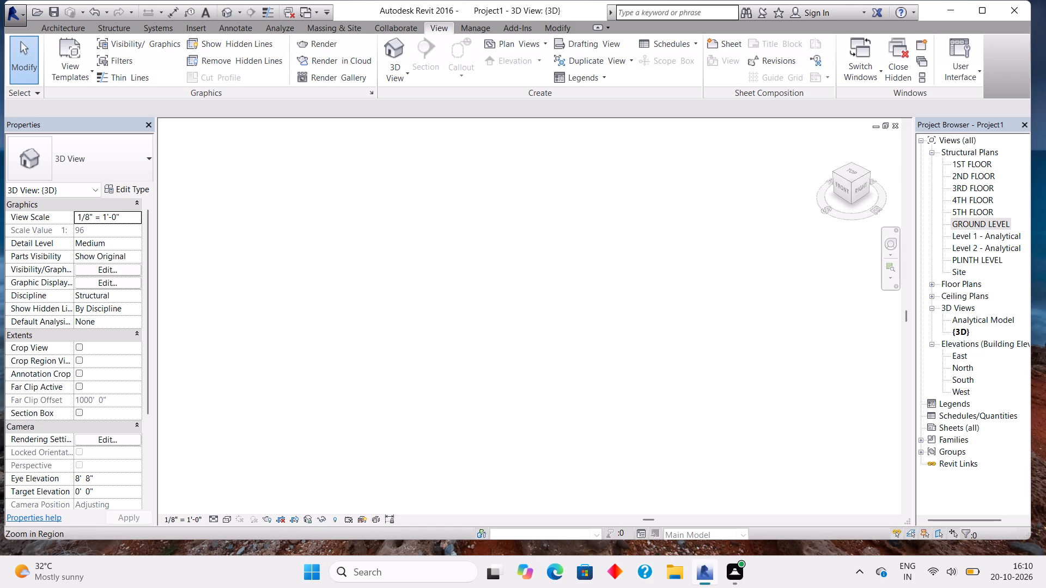
pyautogui.doubleClick(981, 261)
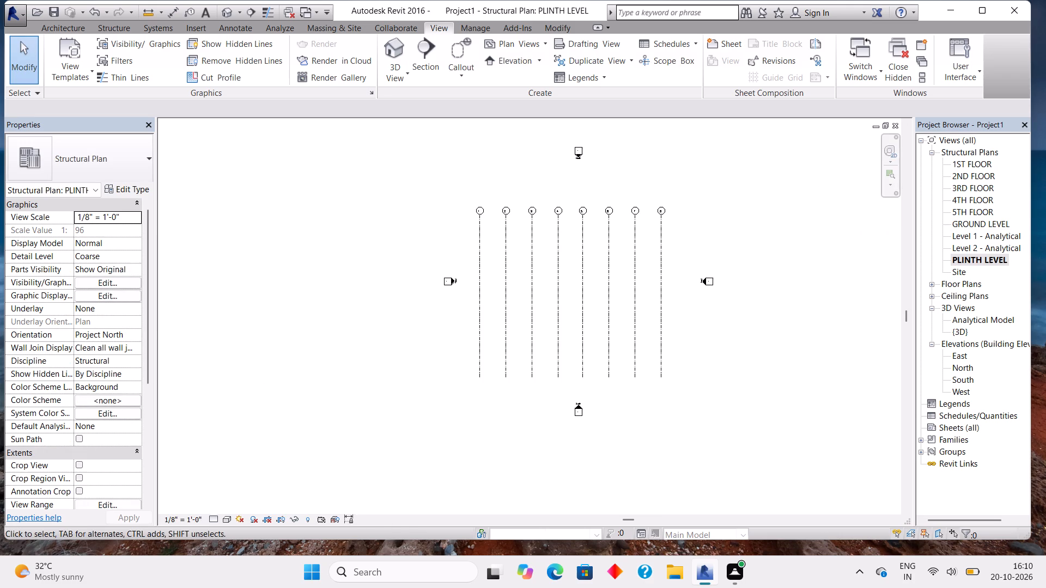
pyautogui.scroll(4, 611, 303)
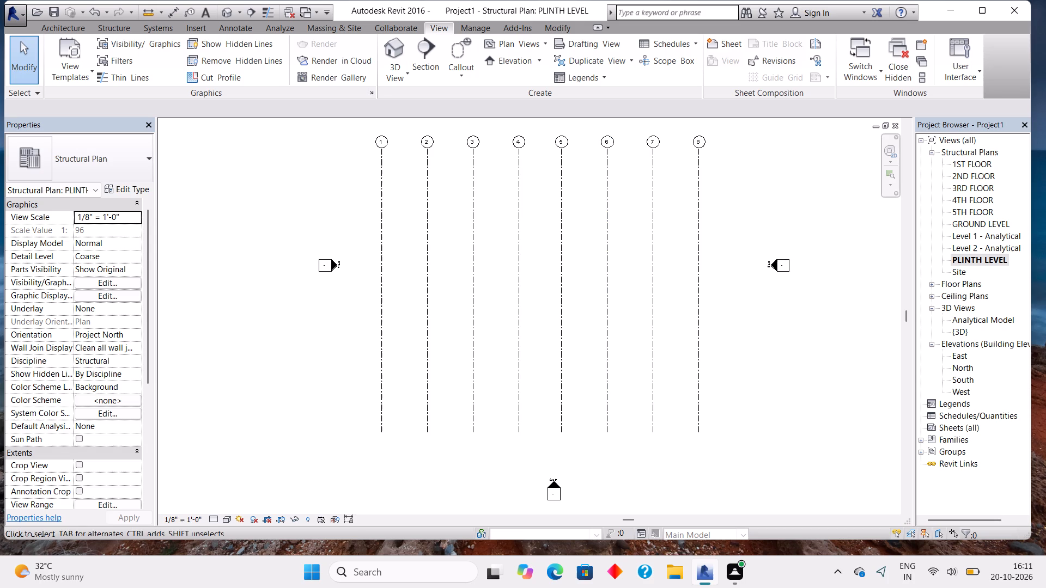
# Open the GROUND LEVEL structural plan with grids 1 to 8 in view.
pyautogui.doubleClick(986, 225)
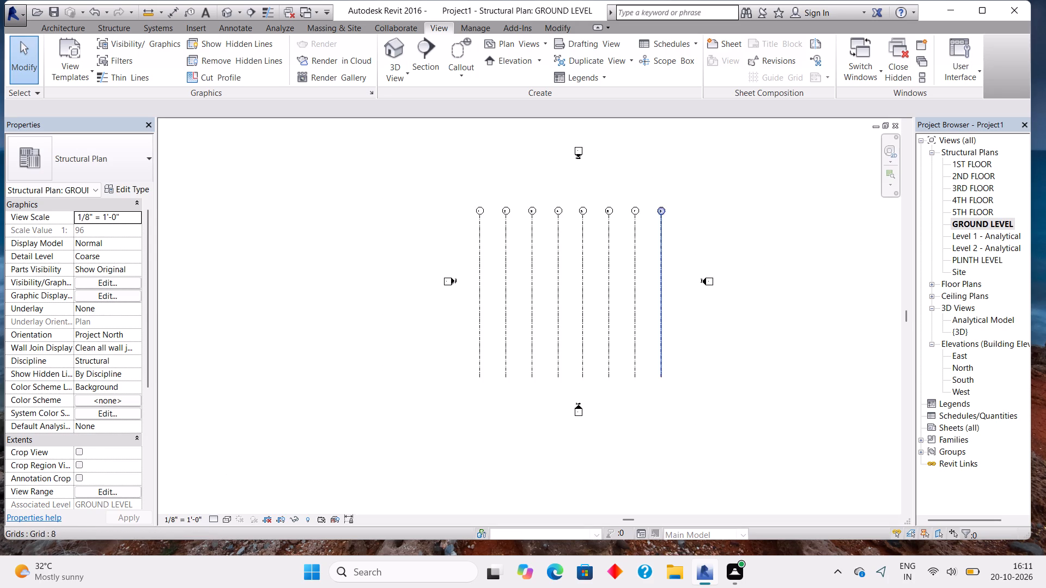
pyautogui.scroll(4, 631, 294)
pyautogui.moveTo(522, 299); pyautogui.dragTo(629, 302, button='middle')
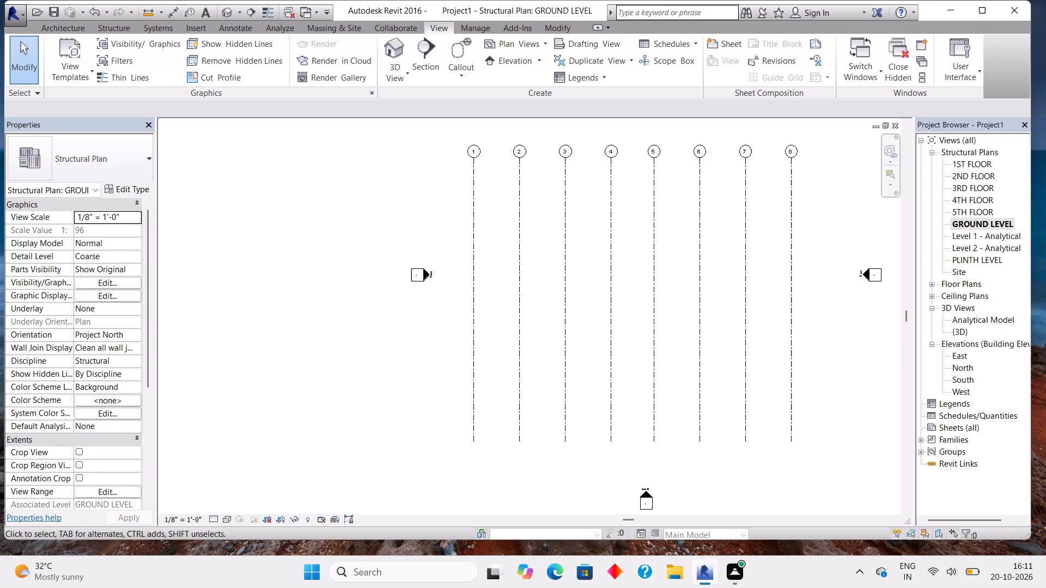
# Start an isolated foundation and duplicate the M_Footing-Rectangular 1800 x 1200 x 450mm type under the name F1.
pyautogui.click(119, 28)
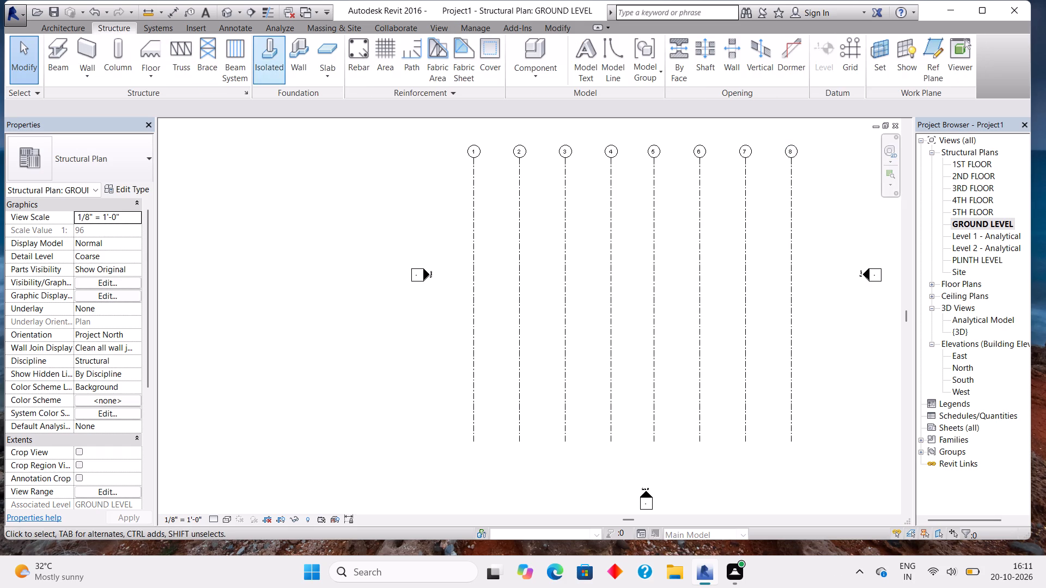
pyautogui.click(267, 40)
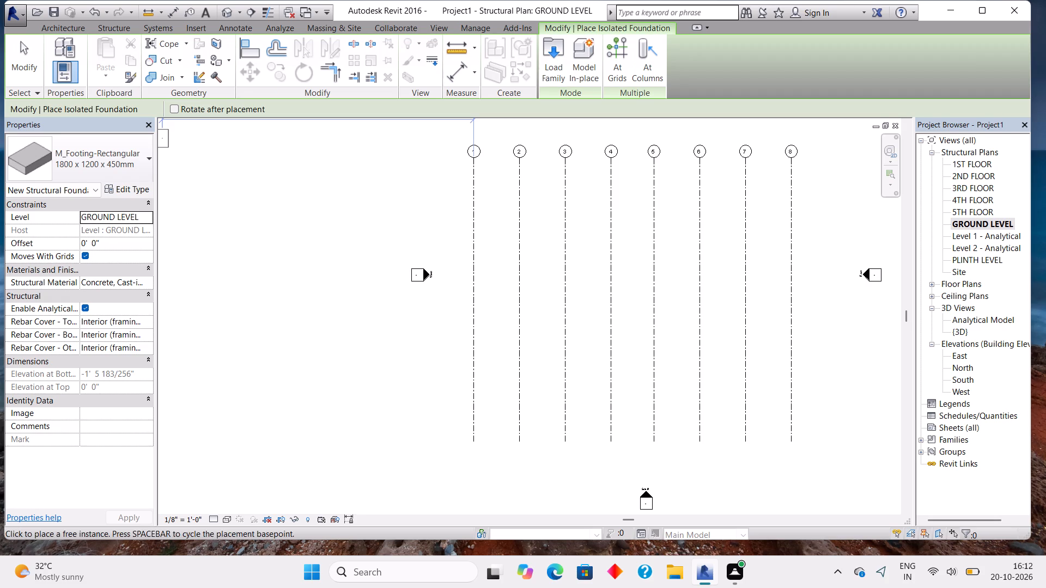
pyautogui.click(126, 159)
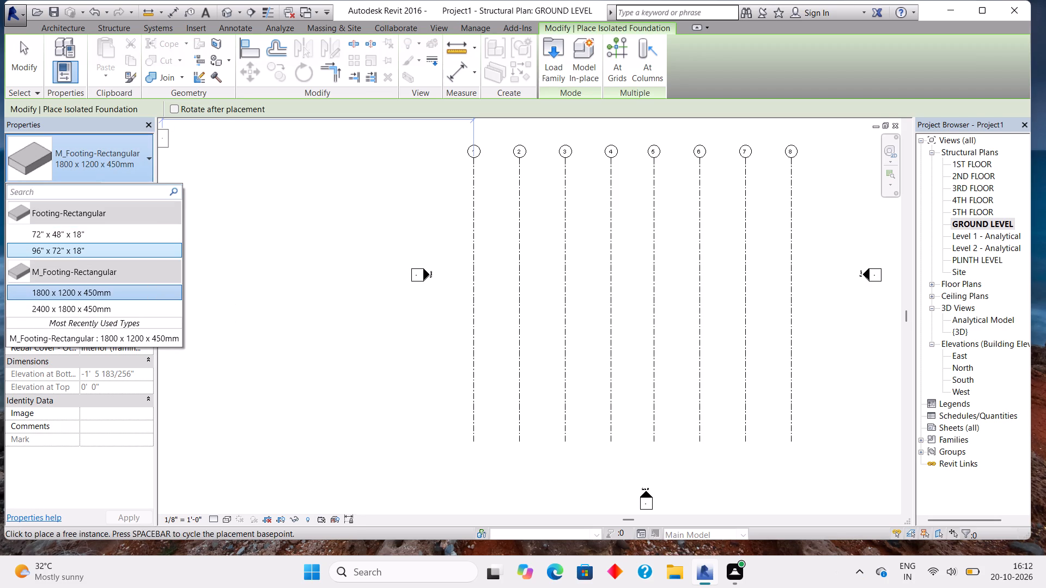
pyautogui.click(97, 293)
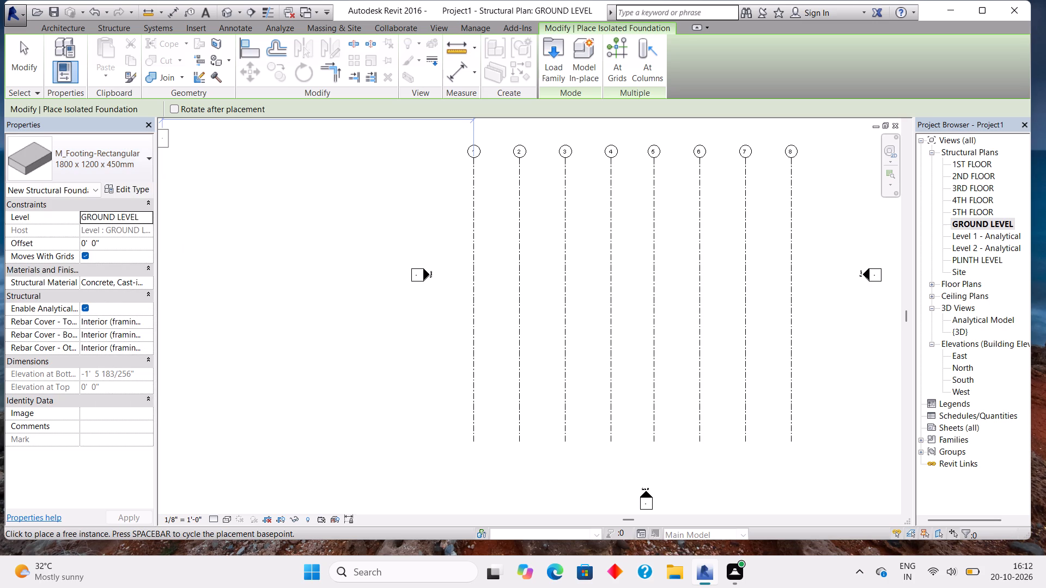
pyautogui.click(136, 192)
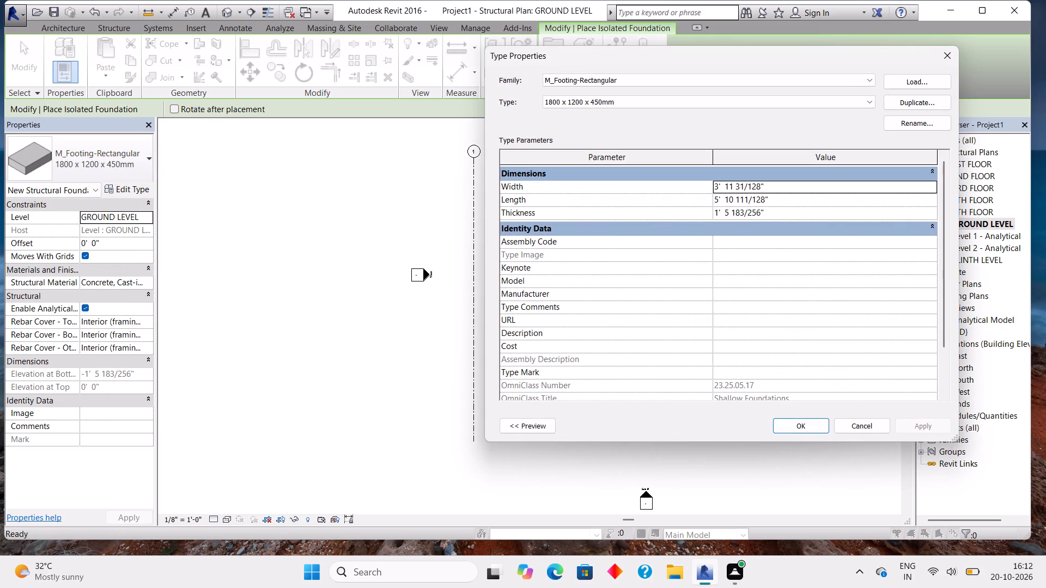
pyautogui.click(904, 99)
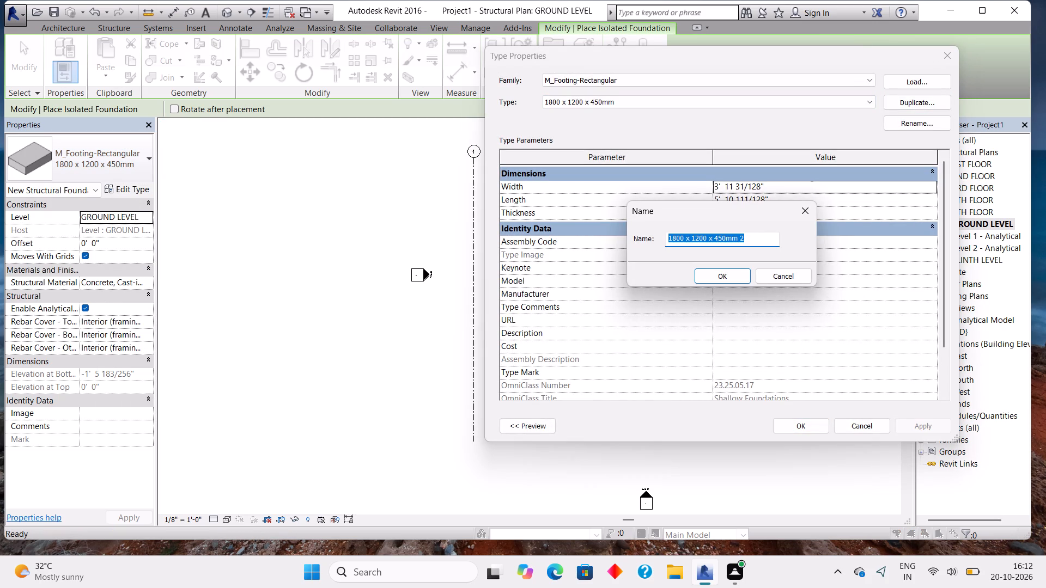
pyautogui.press('BackSpace')
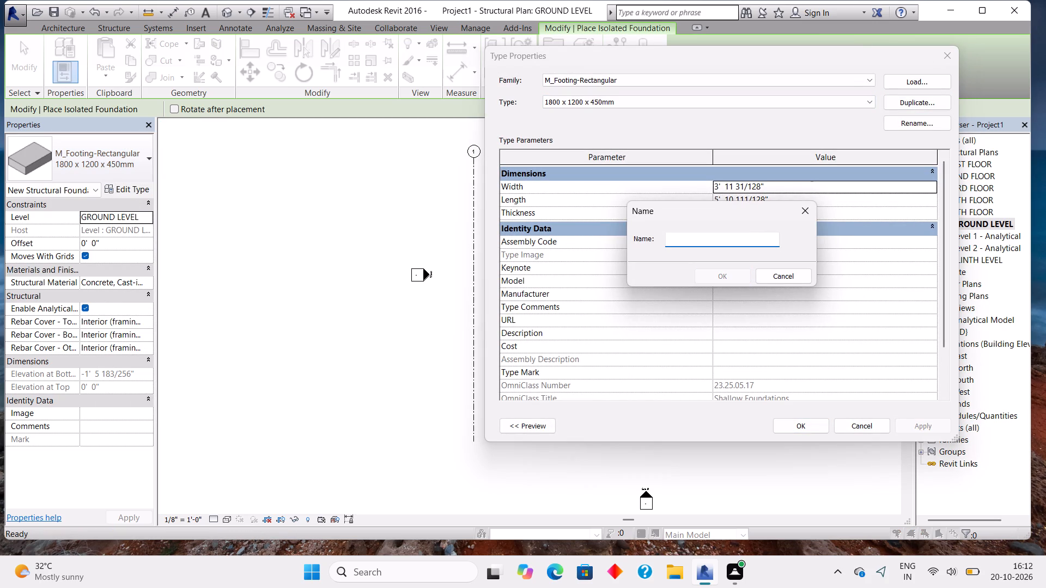
pyautogui.write('FT')
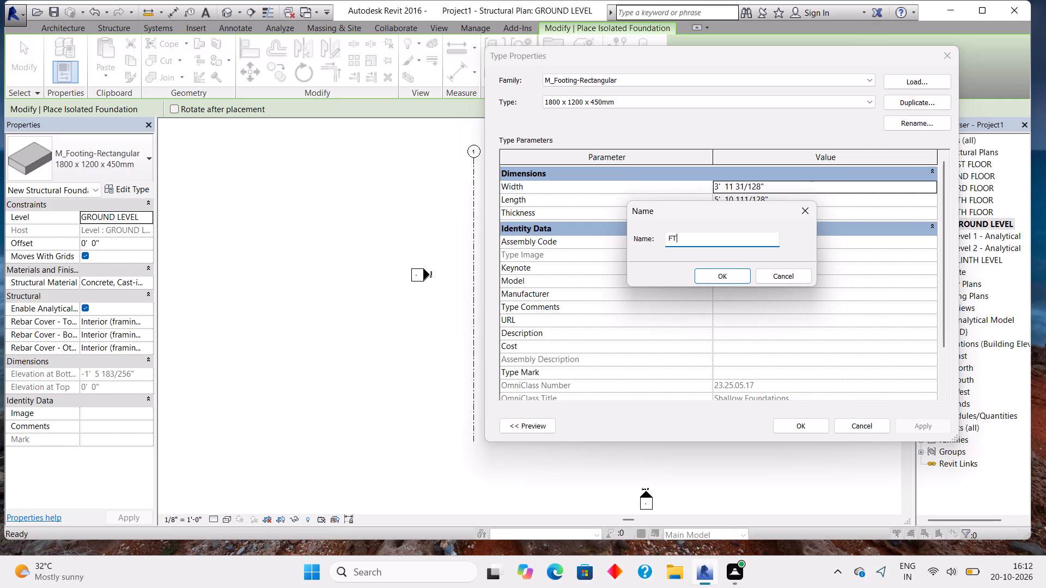
pyautogui.press('BackSpace')
pyautogui.press('1')
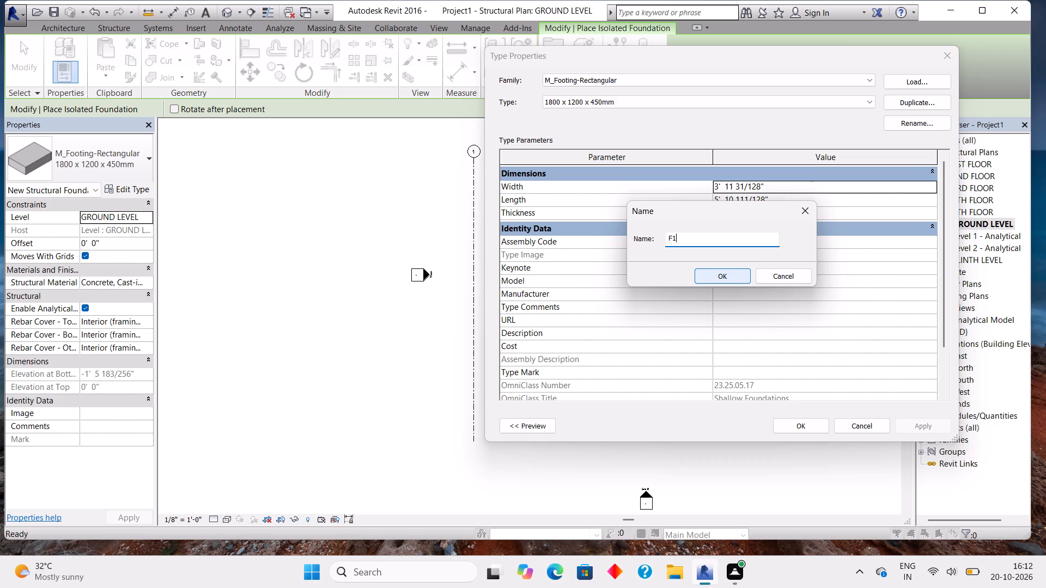
pyautogui.click(733, 271)
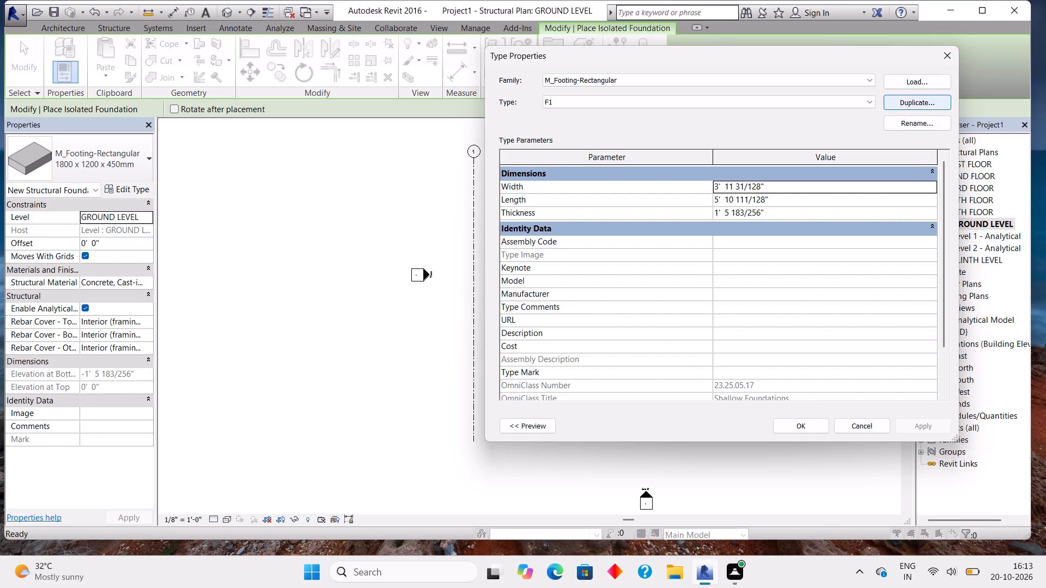
# Set the width of footing type F1 to 2'.
pyautogui.click(820, 179)
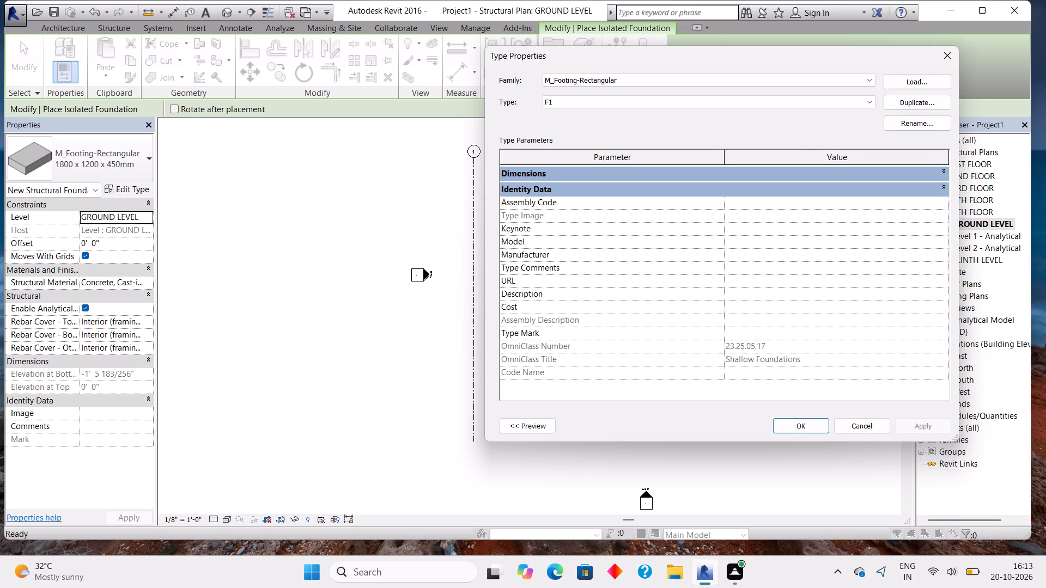
pyautogui.click(816, 183)
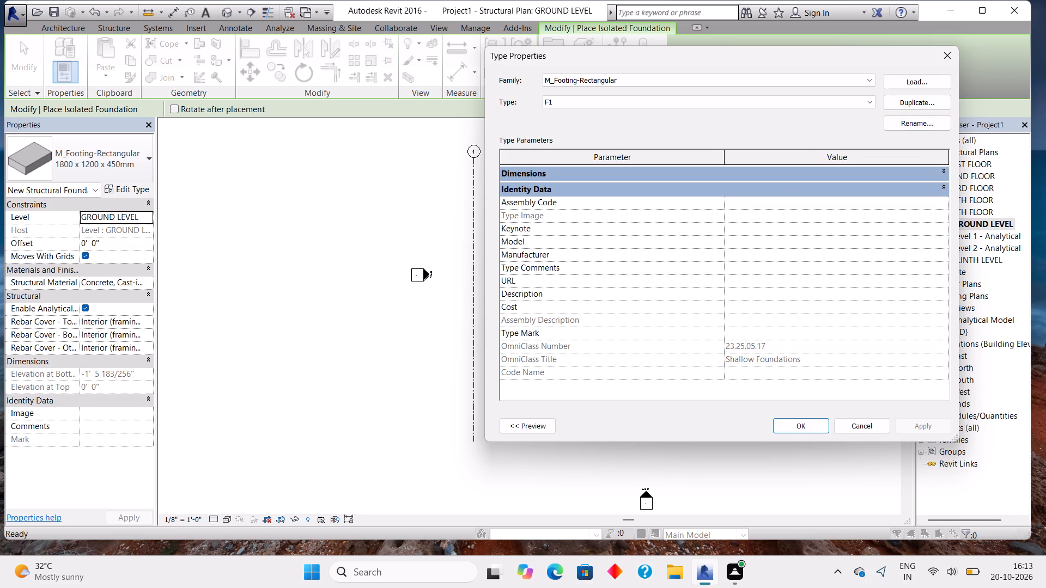
pyautogui.click(822, 173)
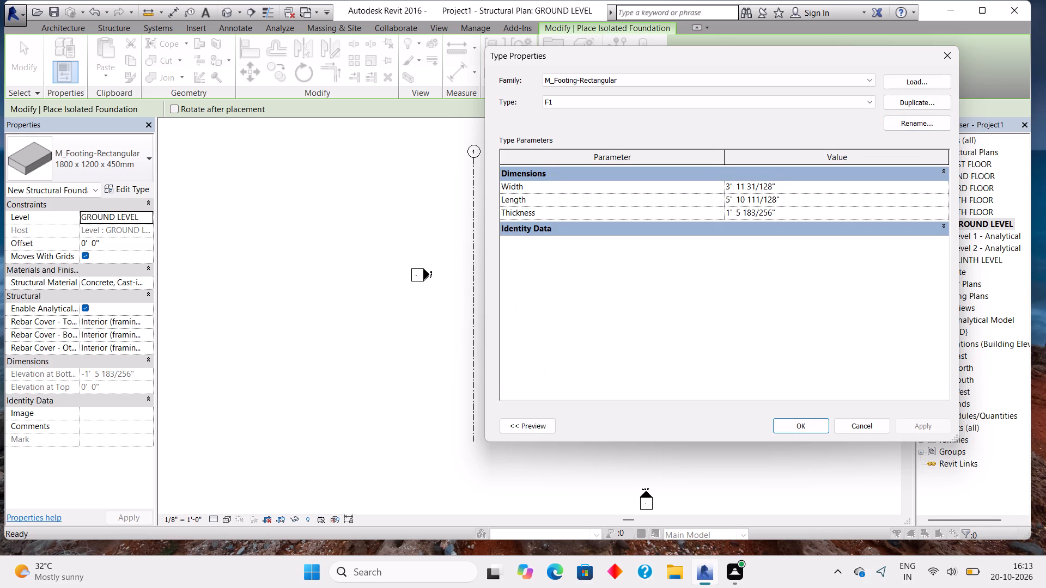
pyautogui.click(776, 186)
pyautogui.press('BackSpace')
pyautogui.press('BackSpace')
pyautogui.press('BackSpace')
pyautogui.press('BackSpace')
pyautogui.press('BackSpace')
pyautogui.press('BackSpace')
pyautogui.press('BackSpace')
pyautogui.press('BackSpace')
pyautogui.press('BackSpace')
pyautogui.press('BackSpace')
pyautogui.press('BackSpace')
pyautogui.press('BackSpace')
pyautogui.press('BackSpace')
pyautogui.press('BackSpace')
pyautogui.press('BackSpace')
pyautogui.press('BackSpace')
pyautogui.press('BackSpace')
pyautogui.press('BackSpace')
pyautogui.press('BackSpace')
pyautogui.press('BackSpace')
pyautogui.write('52')
pyautogui.press('BackSpace')
pyautogui.press('BackSpace')
pyautogui.press('2')
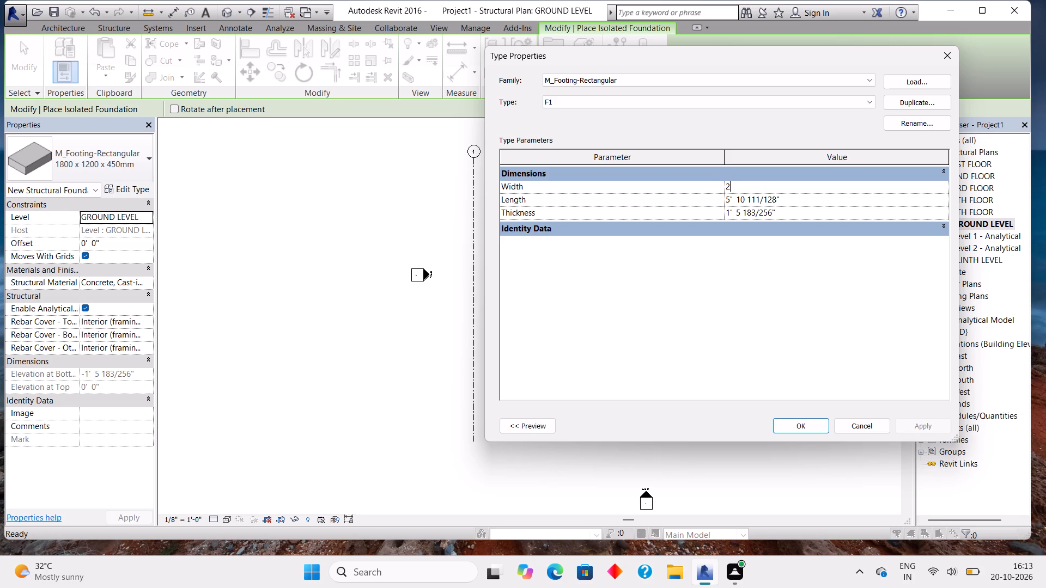
pyautogui.press("'")
pyautogui.press('Return')
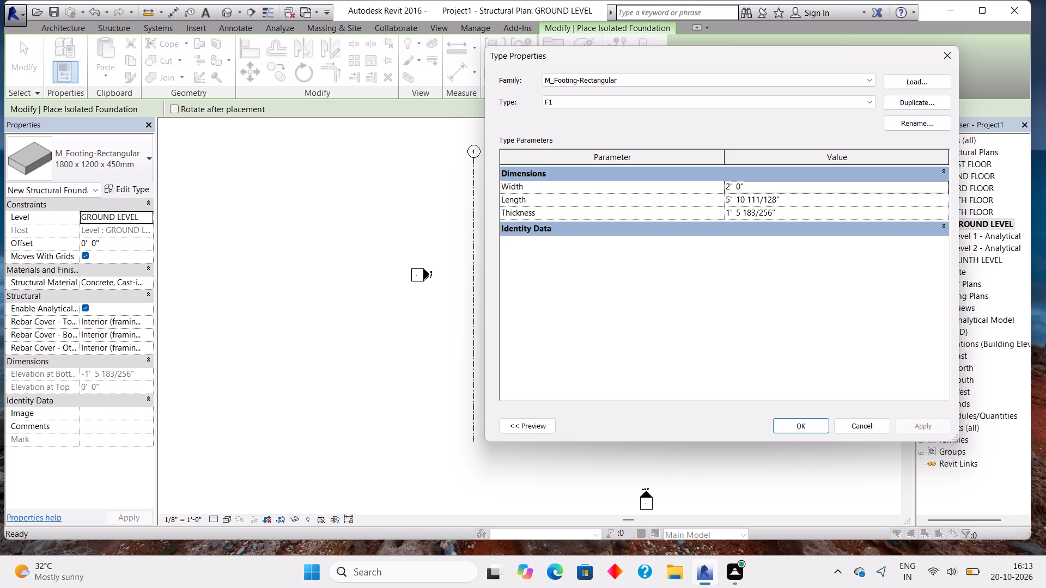
# Set the length of footing type F1 to 2'.
pyautogui.click(772, 199)
pyautogui.press('BackSpace')
pyautogui.press('BackSpace')
pyautogui.press('BackSpace')
pyautogui.press('BackSpace')
pyautogui.press('BackSpace')
pyautogui.press('BackSpace')
pyautogui.press('BackSpace')
pyautogui.press('BackSpace')
pyautogui.press('BackSpace')
pyautogui.press('BackSpace')
pyautogui.press('BackSpace')
pyautogui.press('BackSpace')
pyautogui.press('BackSpace')
pyautogui.press('BackSpace')
pyautogui.press('BackSpace')
pyautogui.press('BackSpace')
pyautogui.press('BackSpace')
pyautogui.press('BackSpace')
pyautogui.press('BackSpace')
pyautogui.press('BackSpace')
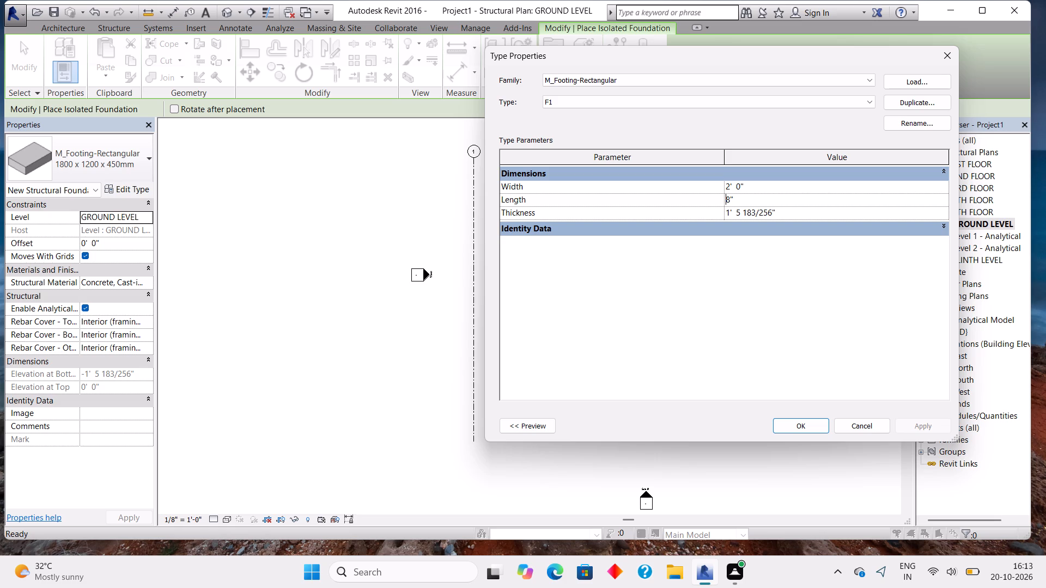
pyautogui.click(772, 199)
pyautogui.press('BackSpace')
pyautogui.press('BackSpace')
pyautogui.press('BackSpace')
pyautogui.press('BackSpace')
pyautogui.press('BackSpace')
pyautogui.press('BackSpace')
pyautogui.press('BackSpace')
pyautogui.press('BackSpace')
pyautogui.press('BackSpace')
pyautogui.press('2')
pyautogui.press("'")
pyautogui.press('Return')
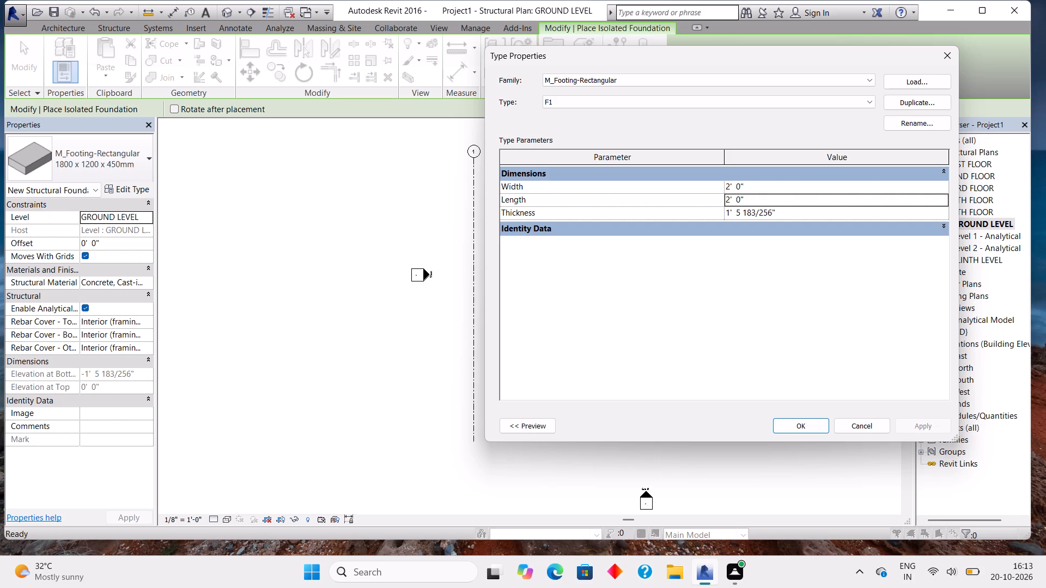
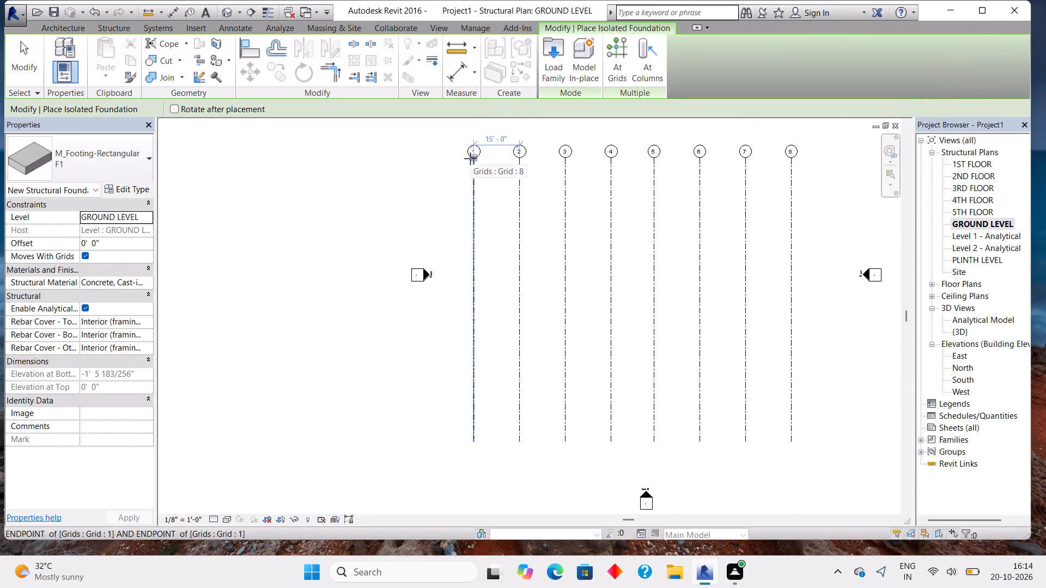
# Place F1 isolated footings at the upper endpoints of grids 1, 2, 3 and 4.
pyautogui.scroll(7, 470, 158)
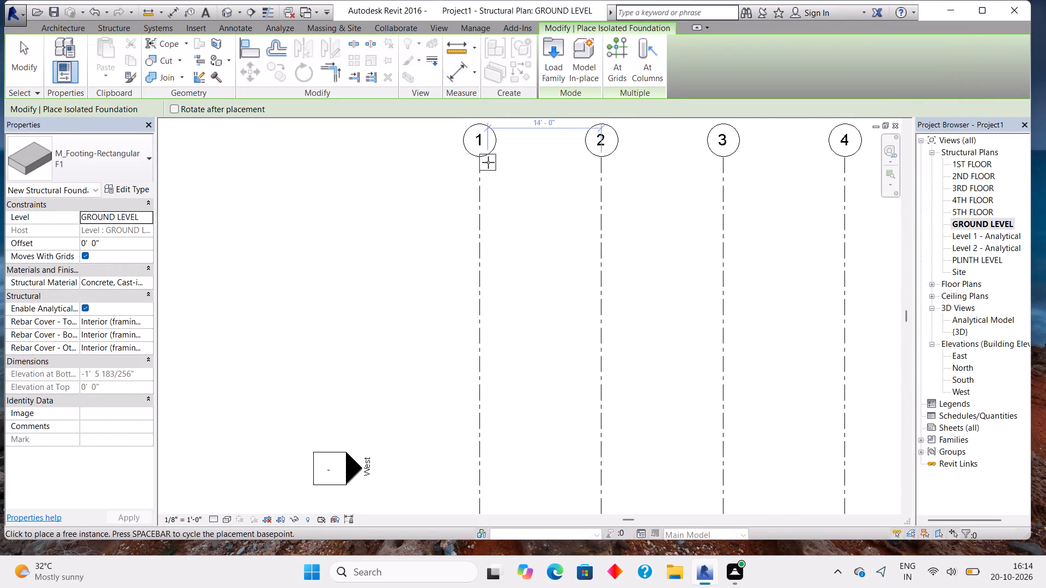
pyautogui.click(479, 158)
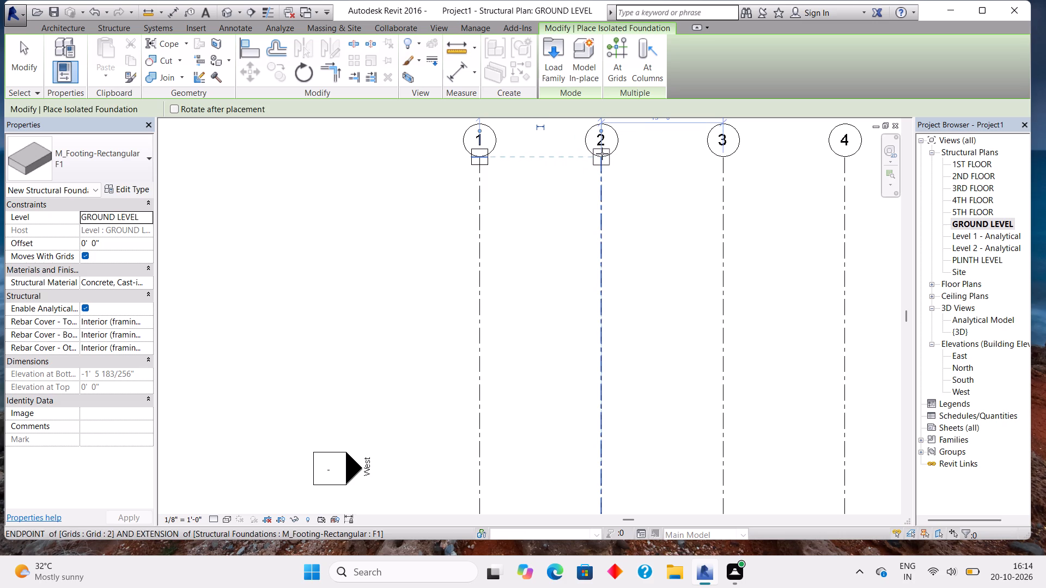
pyautogui.click(600, 154)
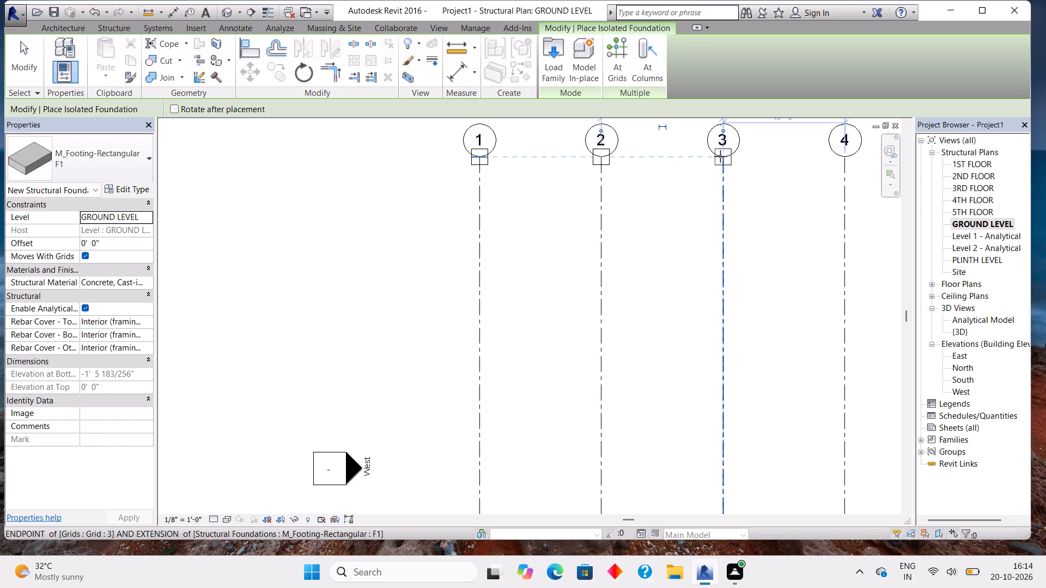
pyautogui.click(719, 155)
pyautogui.click(848, 156)
# Place F1 isolated footings at the upper endpoints of grids 5, 6, 7 and 8, aligned with the existing row, and end placement.
pyautogui.moveTo(843, 176); pyautogui.dragTo(825, 174, button='middle')
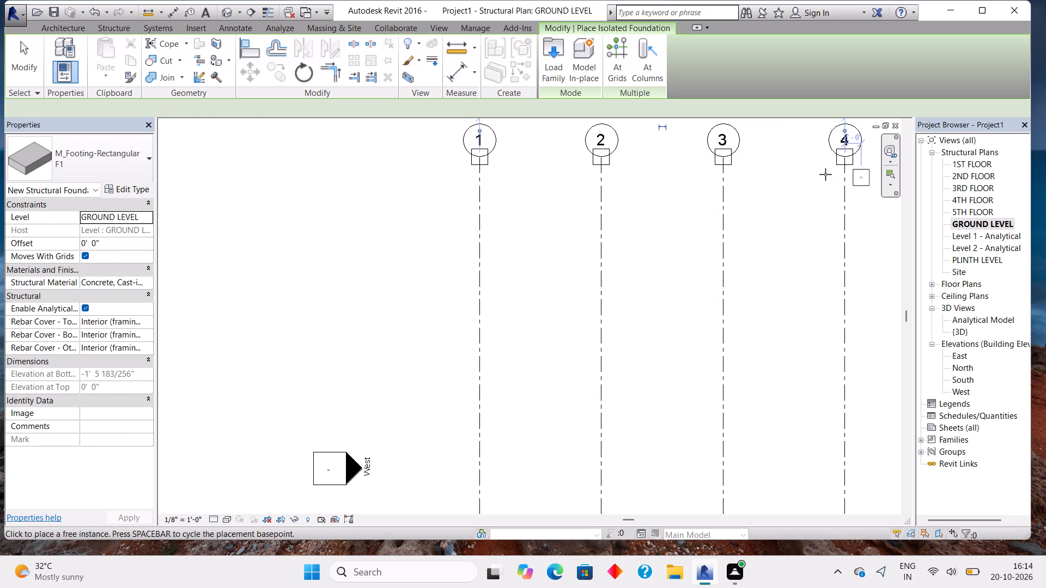
pyautogui.moveTo(825, 174); pyautogui.dragTo(516, 215, button='middle')
pyautogui.click(629, 190)
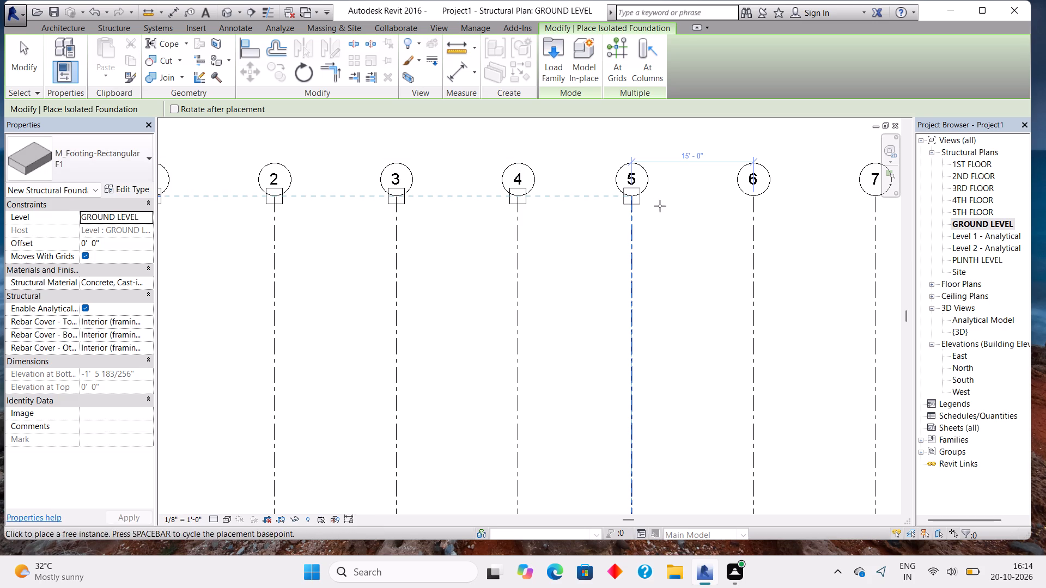
pyautogui.click(755, 193)
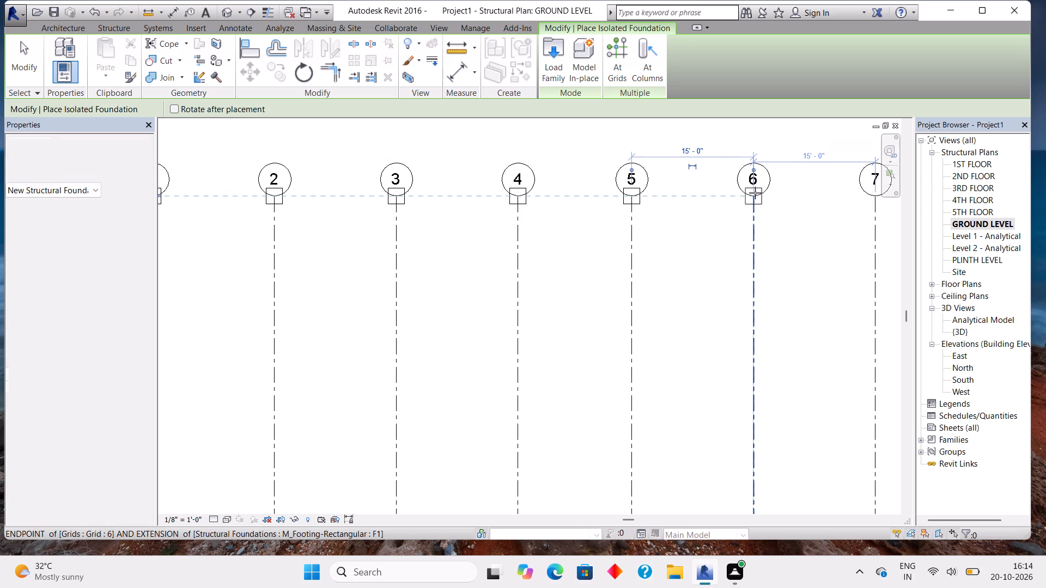
pyautogui.moveTo(792, 196); pyautogui.dragTo(695, 200, button='middle')
pyautogui.moveTo(660, 199); pyautogui.dragTo(619, 204, button='middle')
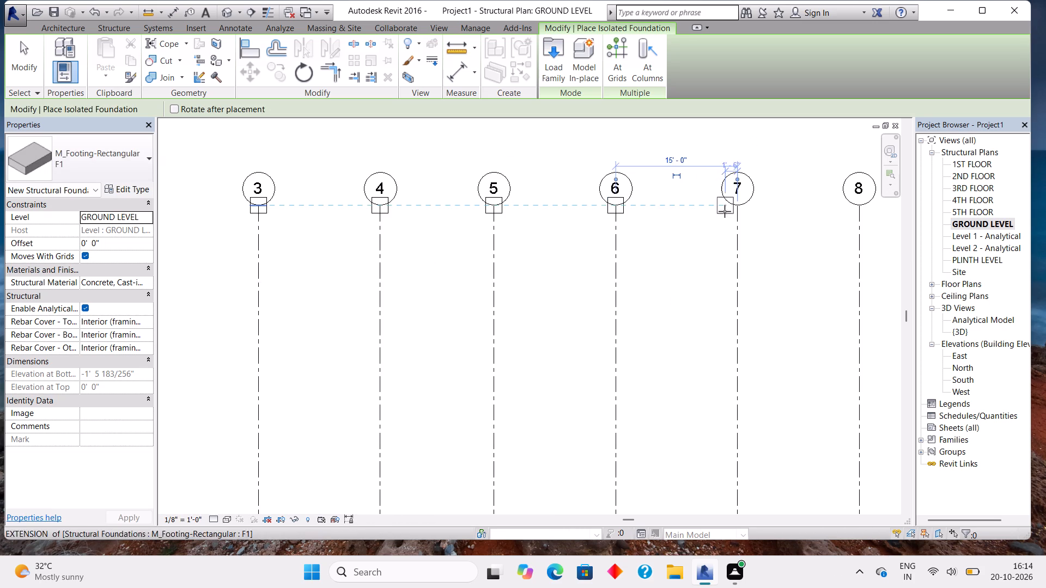
pyautogui.click(740, 210)
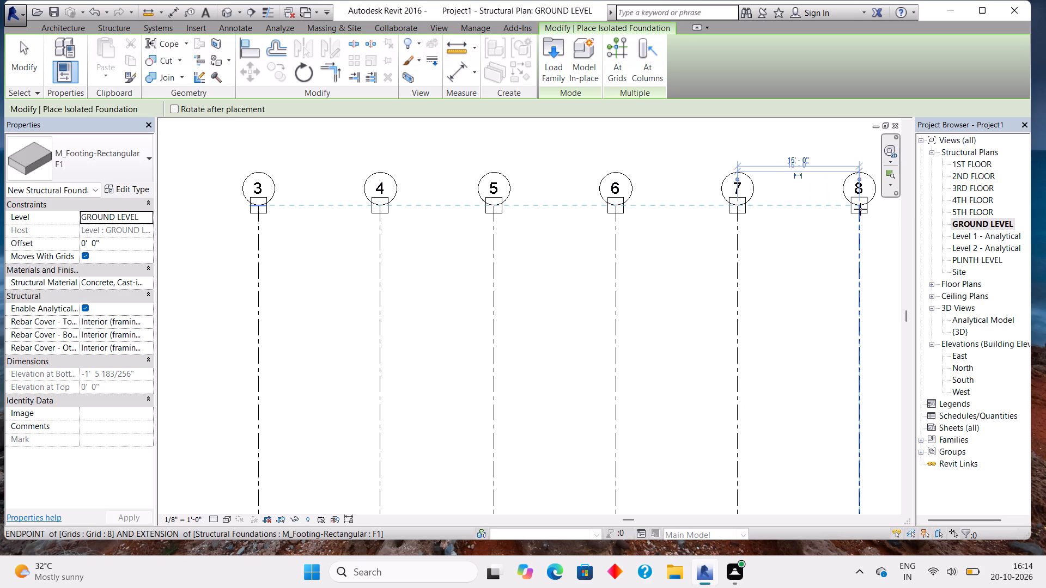
pyautogui.click(860, 209)
pyautogui.scroll(-5, 749, 256)
pyautogui.moveTo(717, 298); pyautogui.dragTo(725, 259, button='middle')
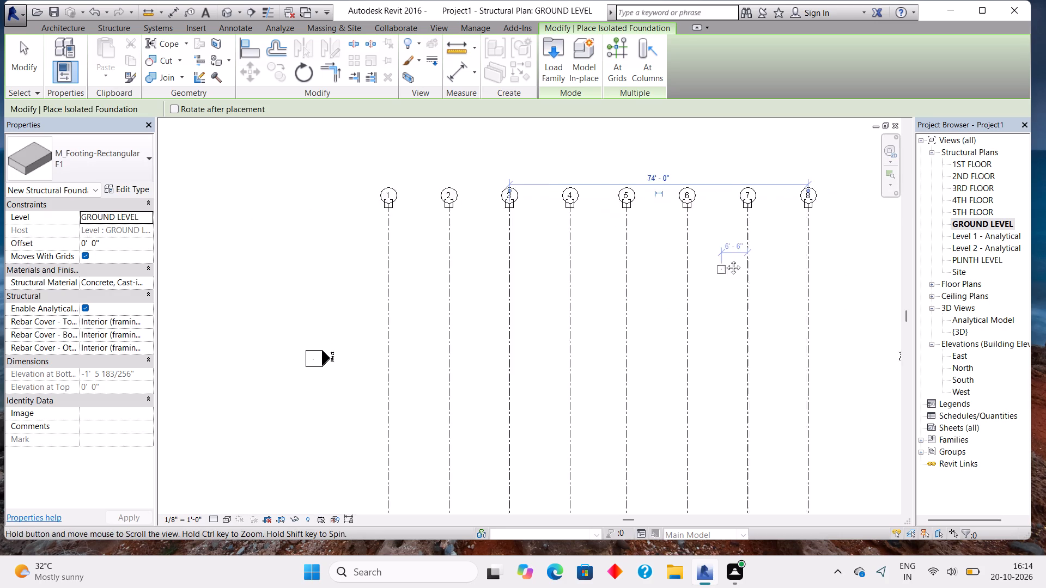
pyautogui.moveTo(725, 259); pyautogui.dragTo(729, 228, button='middle')
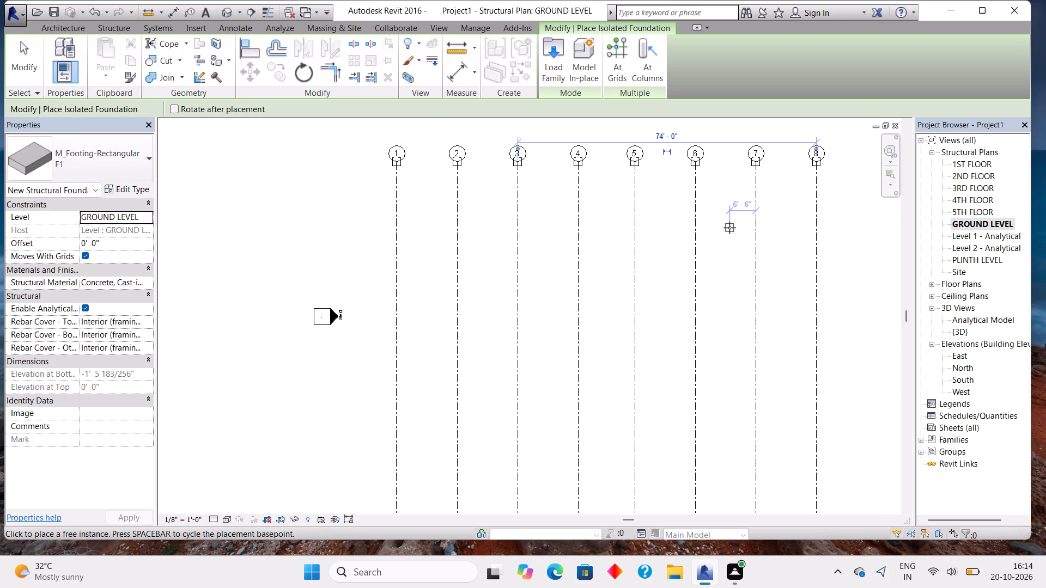
pyautogui.press('Escape')
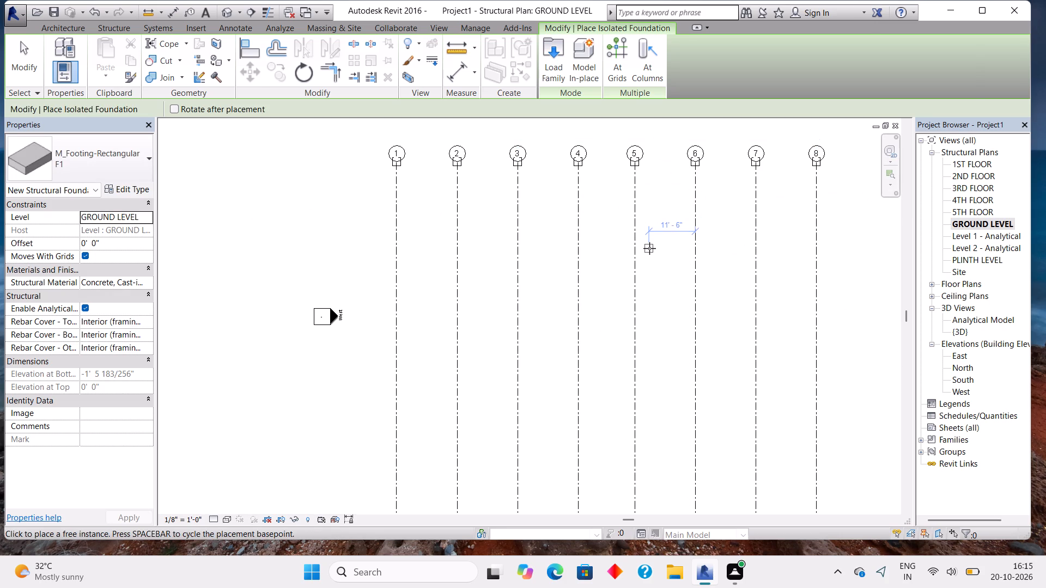
pyautogui.press('Escape')
pyautogui.press('Escape')
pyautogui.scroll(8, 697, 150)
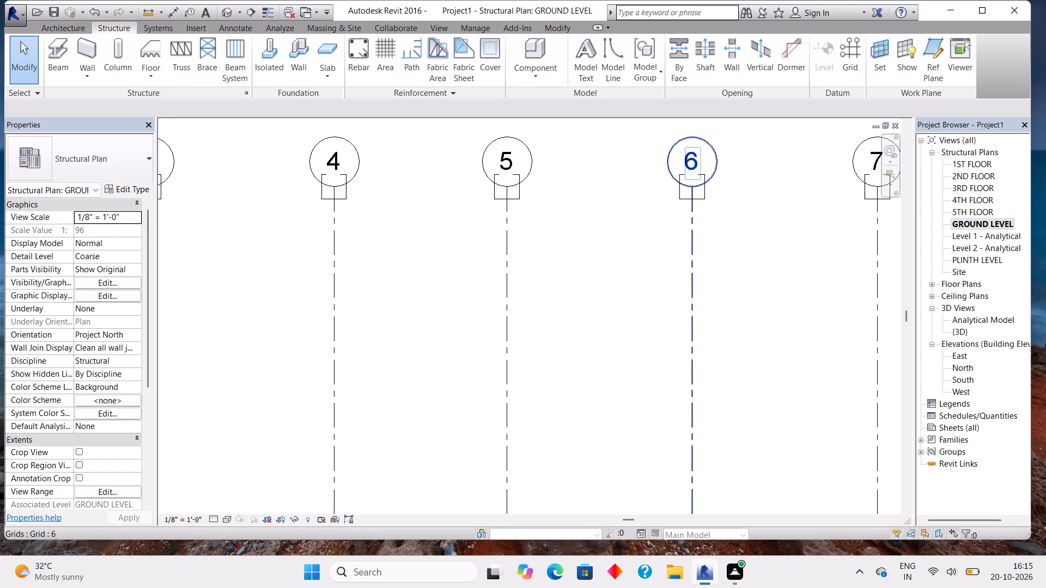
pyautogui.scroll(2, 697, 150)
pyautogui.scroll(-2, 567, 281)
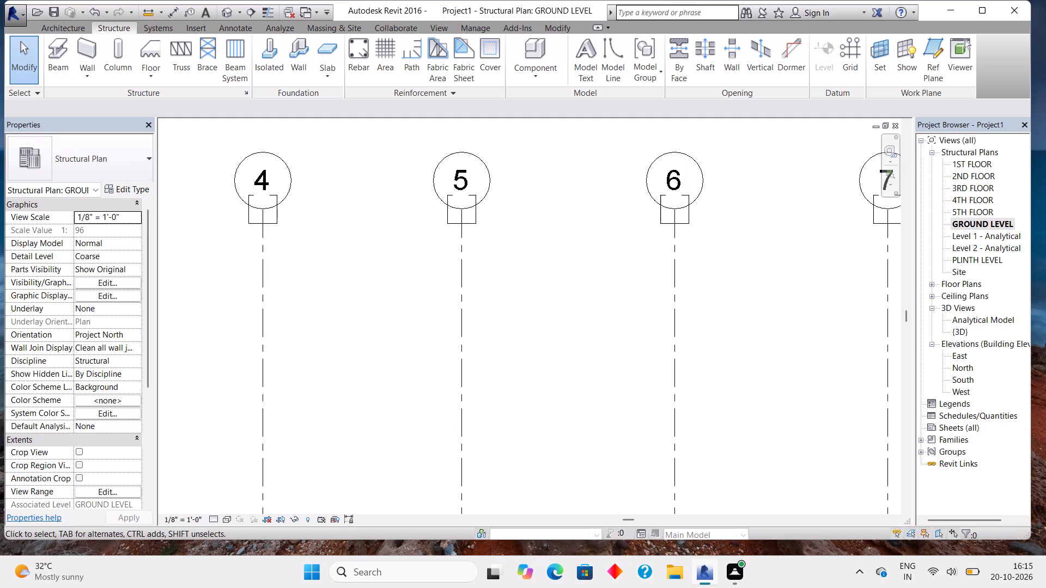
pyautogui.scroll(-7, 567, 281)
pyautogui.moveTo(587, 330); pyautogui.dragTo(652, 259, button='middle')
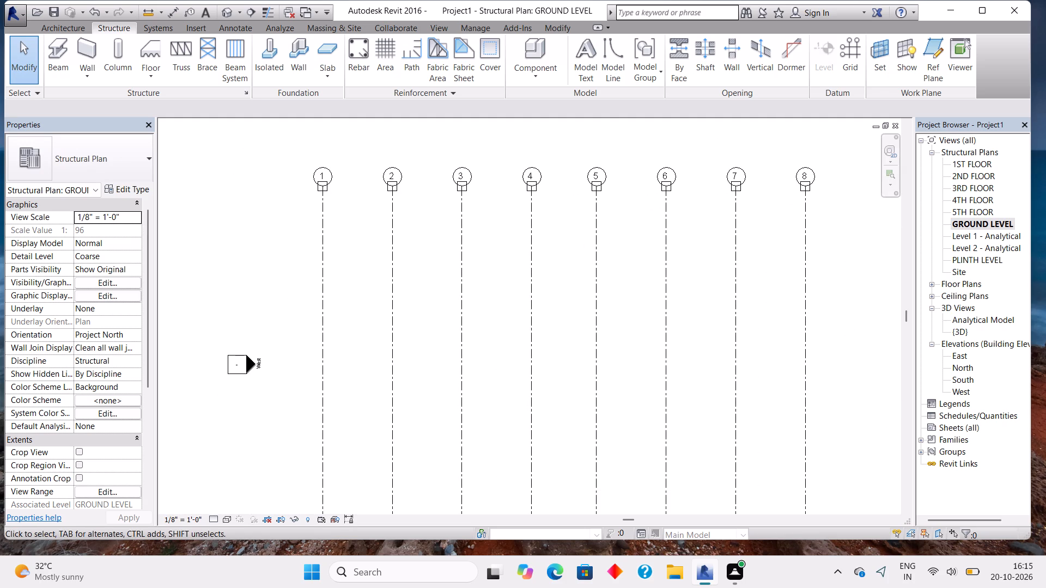
# Open the 4TH FLOOR structural plan.
pyautogui.doubleClick(962, 197)
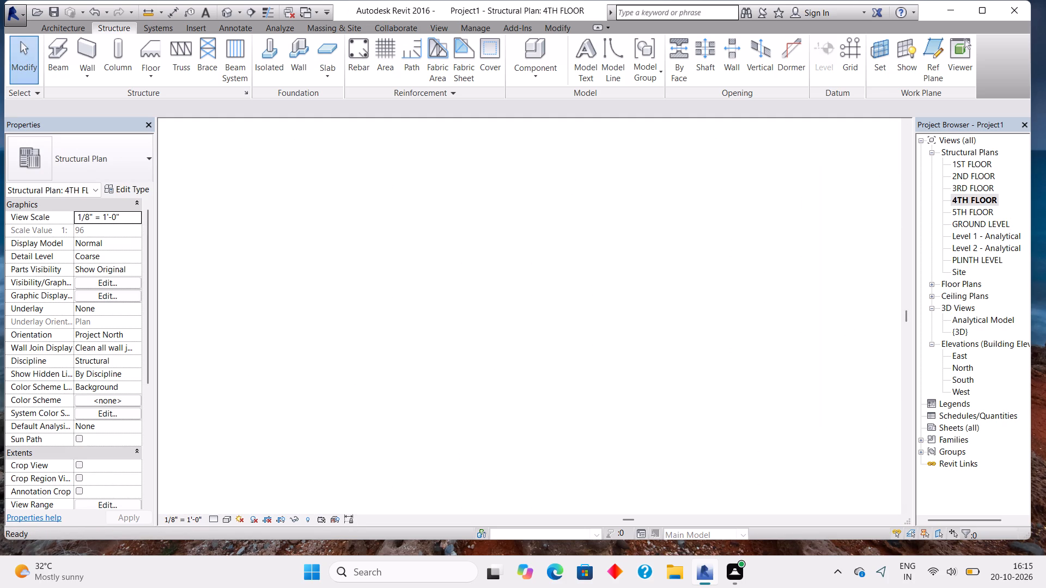
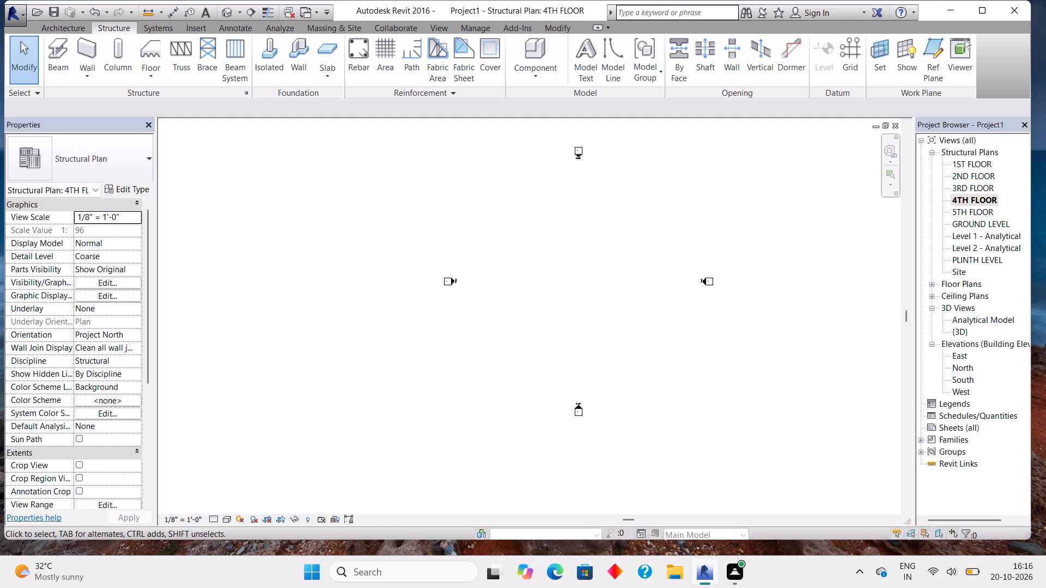
# Check the GROUND LEVEL and PLINTH LEVEL structural plans, then return to GROUND LEVEL and inspect the footings along grids 1 to 8.
pyautogui.doubleClick(966, 228)
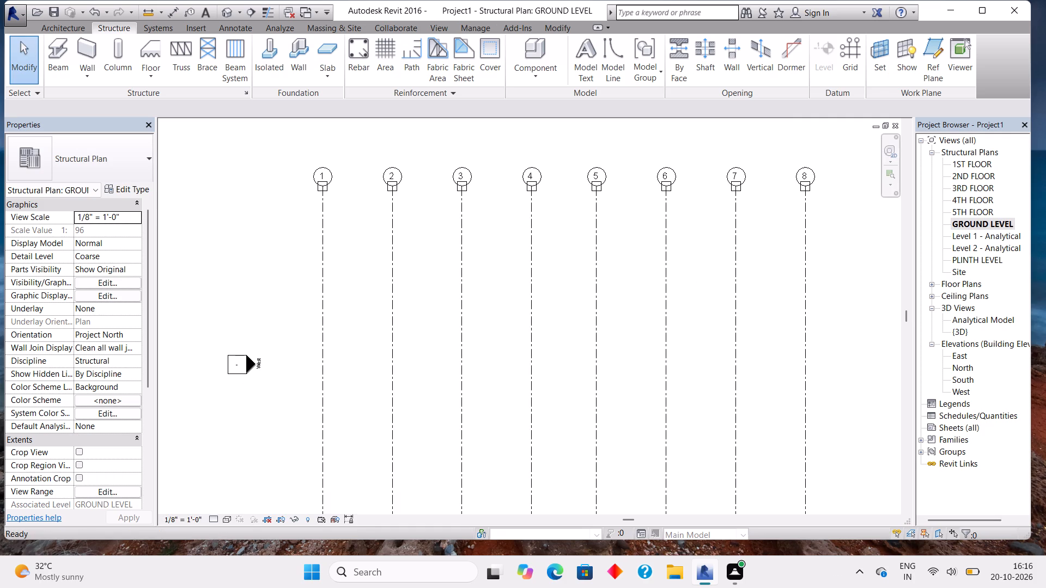
pyautogui.doubleClick(972, 258)
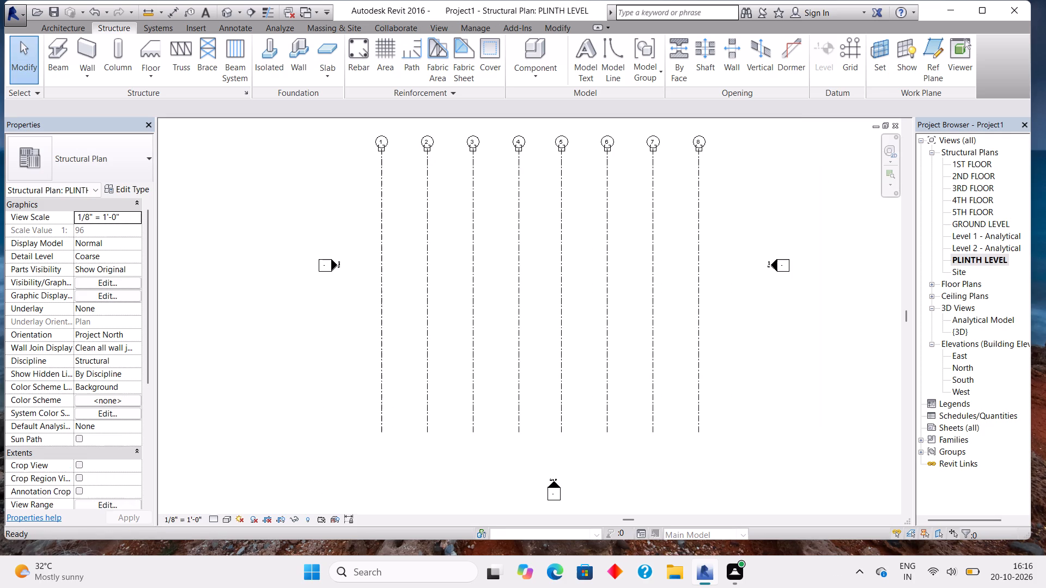
pyautogui.doubleClick(971, 218)
pyautogui.moveTo(746, 302); pyautogui.dragTo(666, 246, button='middle')
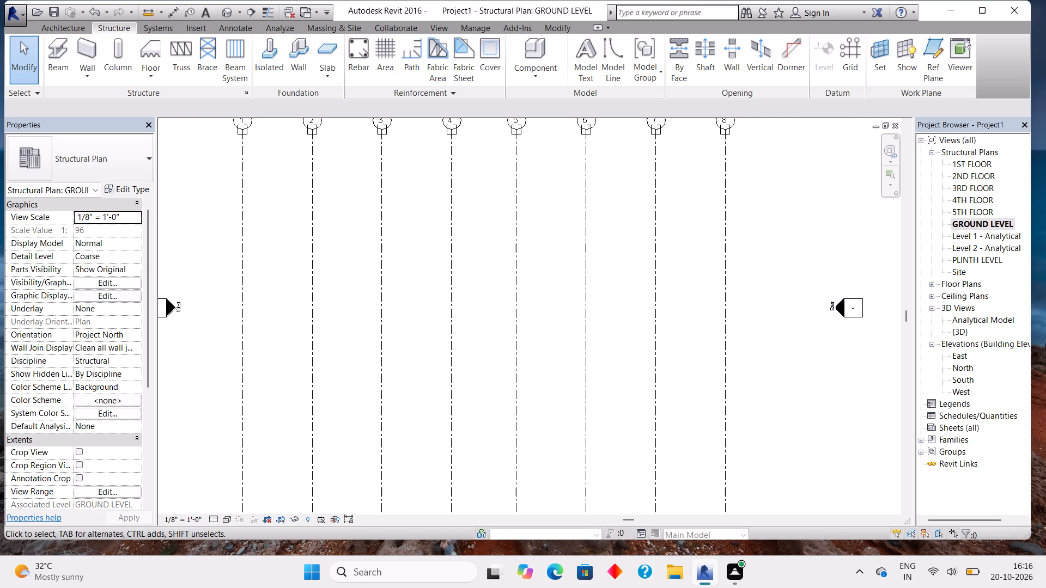
pyautogui.moveTo(593, 334); pyautogui.dragTo(697, 346, button='middle')
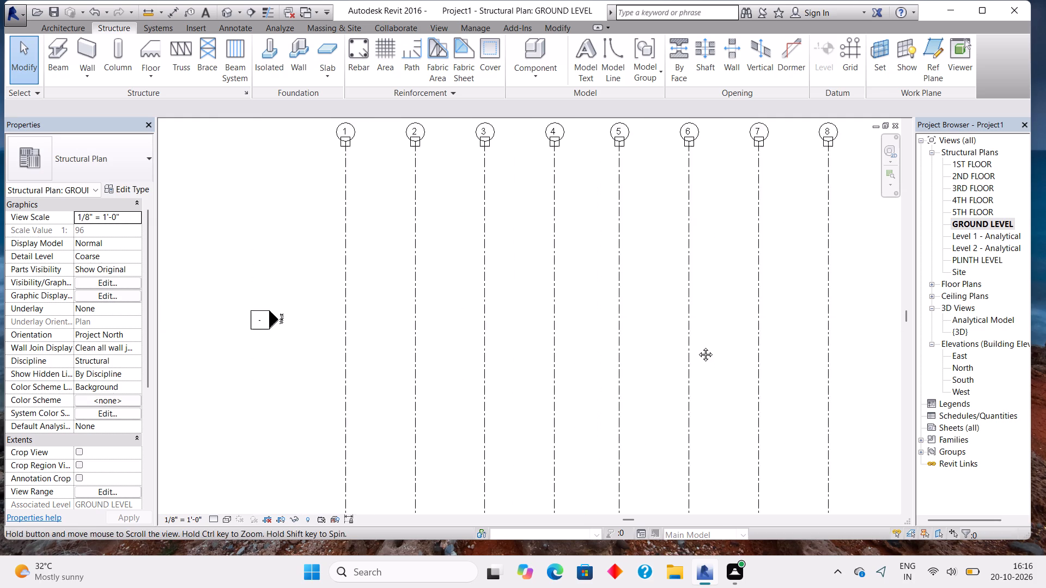
pyautogui.moveTo(697, 346); pyautogui.dragTo(705, 354, button='middle')
pyautogui.scroll(-1, 686, 285)
pyautogui.moveTo(686, 285); pyautogui.dragTo(678, 281, button='middle')
pyautogui.scroll(1, 682, 281)
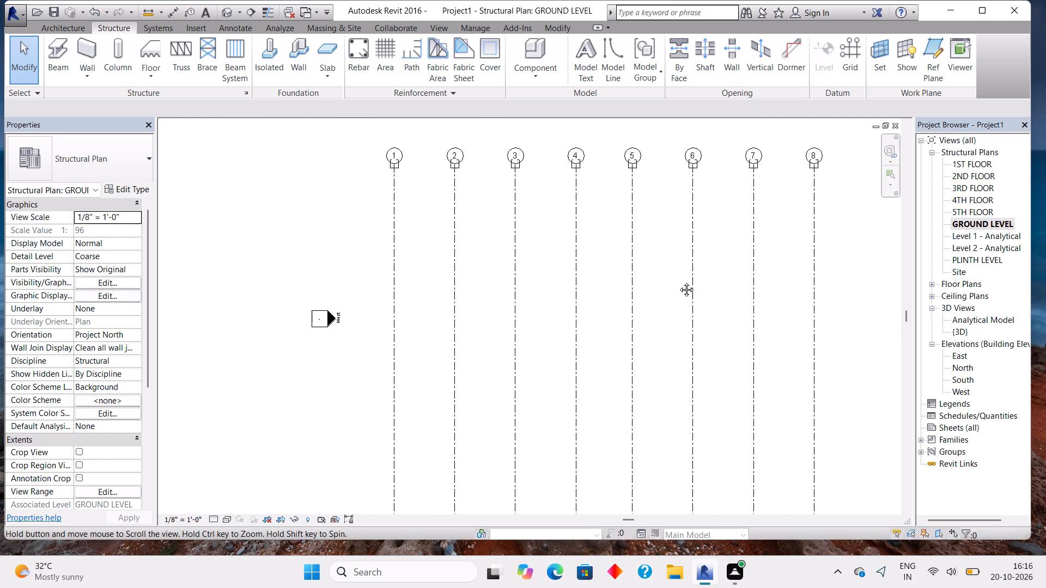
pyautogui.moveTo(678, 281); pyautogui.dragTo(636, 260, button='middle')
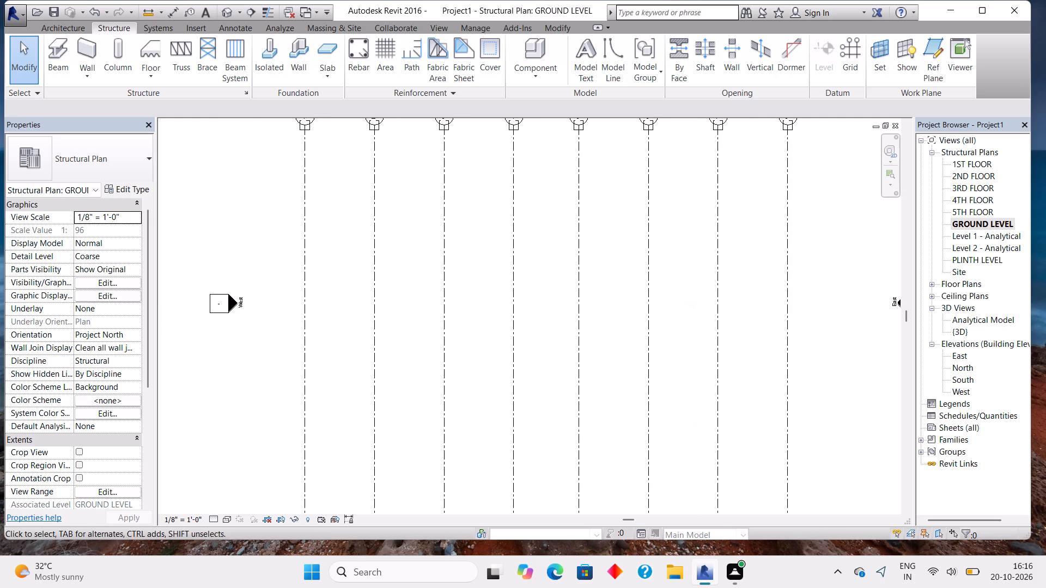
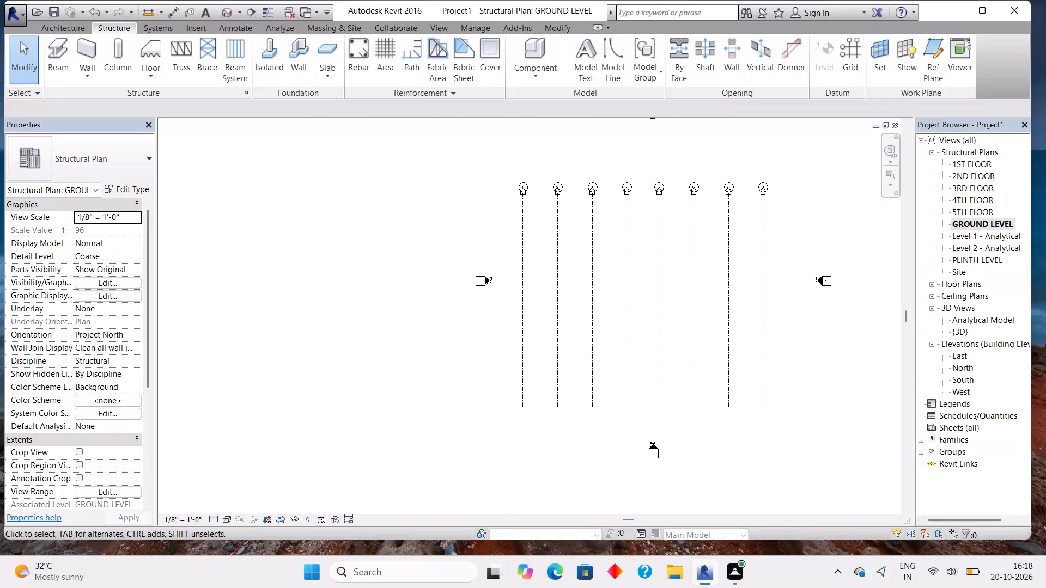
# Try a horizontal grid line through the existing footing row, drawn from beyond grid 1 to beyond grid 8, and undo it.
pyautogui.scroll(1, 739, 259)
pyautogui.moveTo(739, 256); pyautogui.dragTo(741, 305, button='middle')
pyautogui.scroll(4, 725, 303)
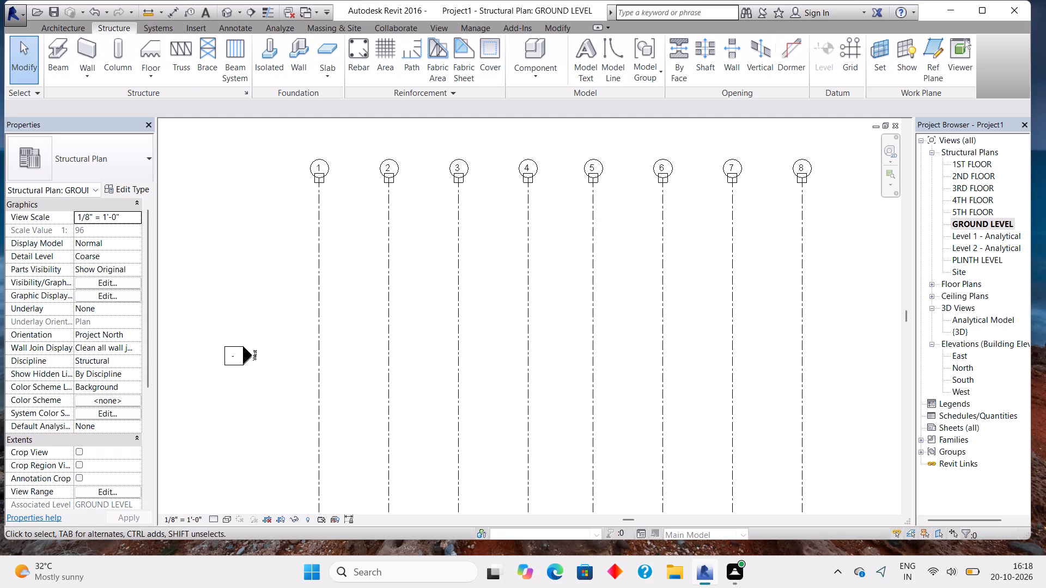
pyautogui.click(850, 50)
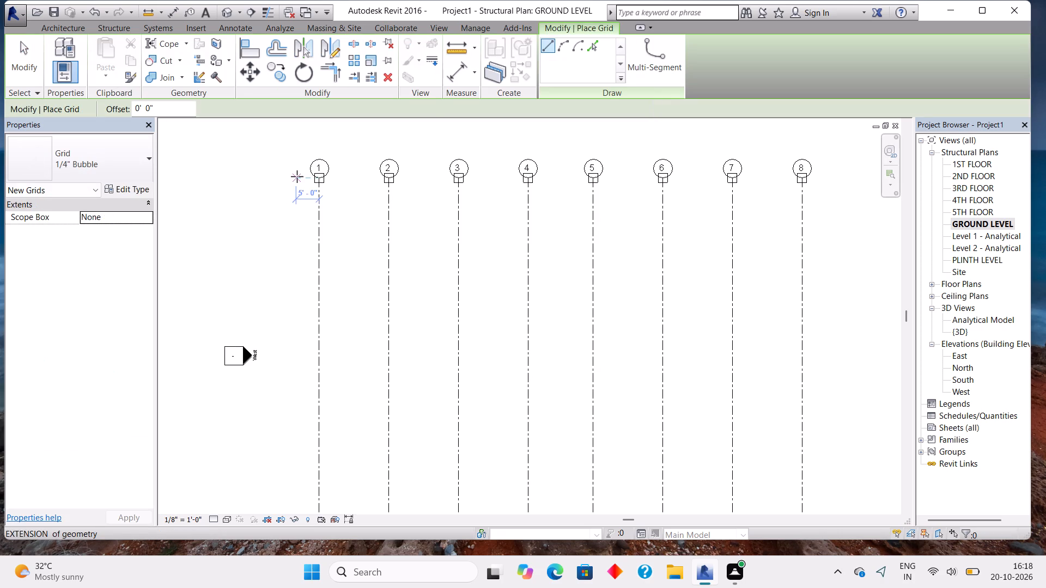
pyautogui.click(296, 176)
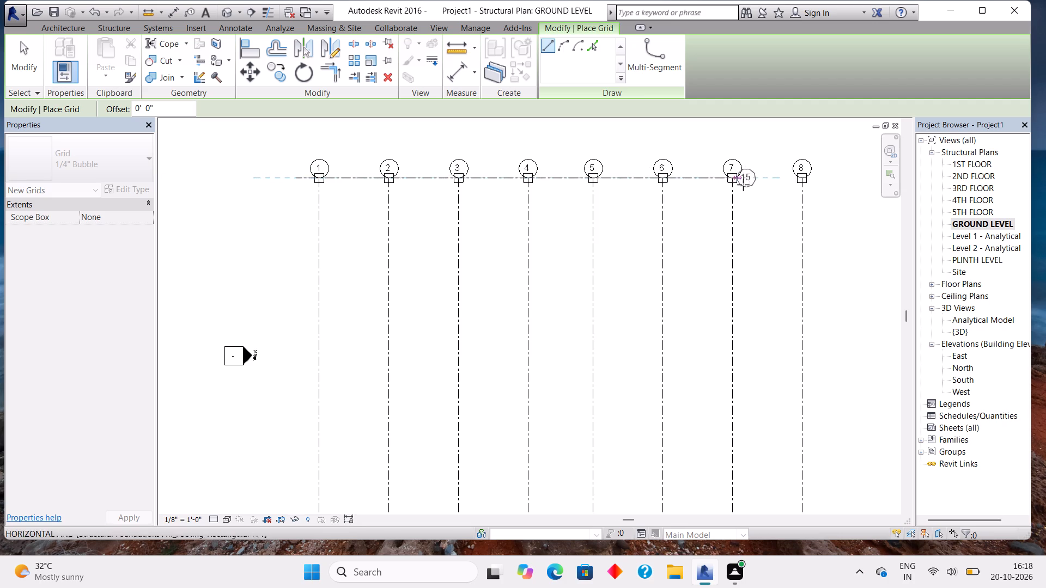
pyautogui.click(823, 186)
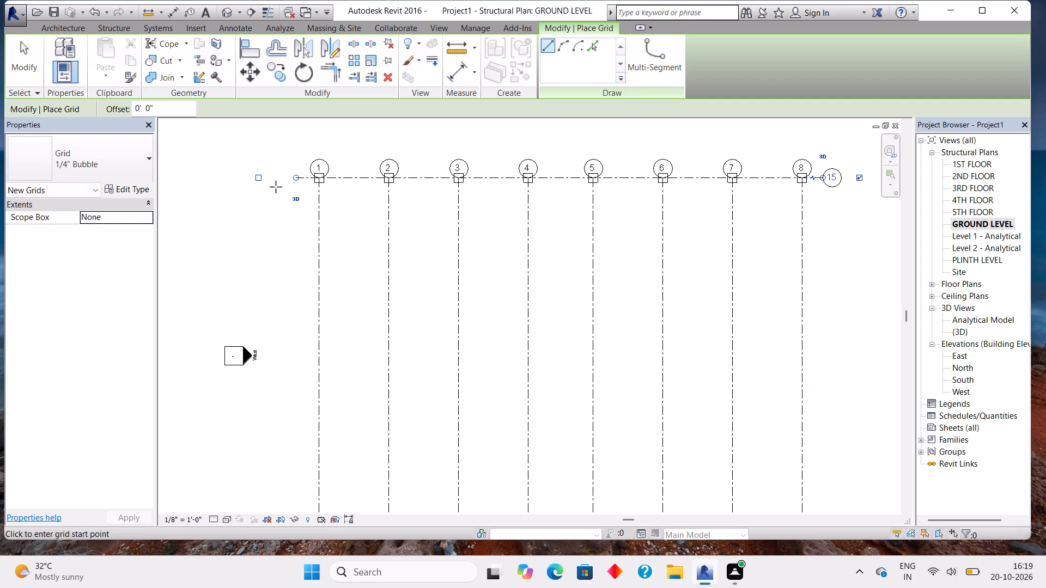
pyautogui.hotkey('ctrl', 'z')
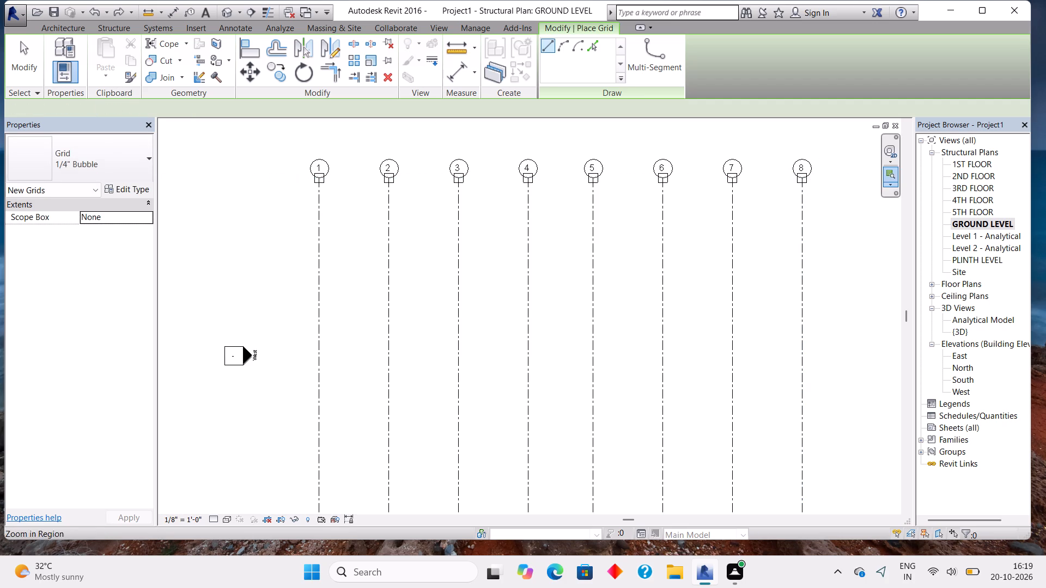
# Draw a horizontal grid line through the footing row from beyond grid 8 to beyond grid 1, and a second one 18' below it.
pyautogui.click(844, 176)
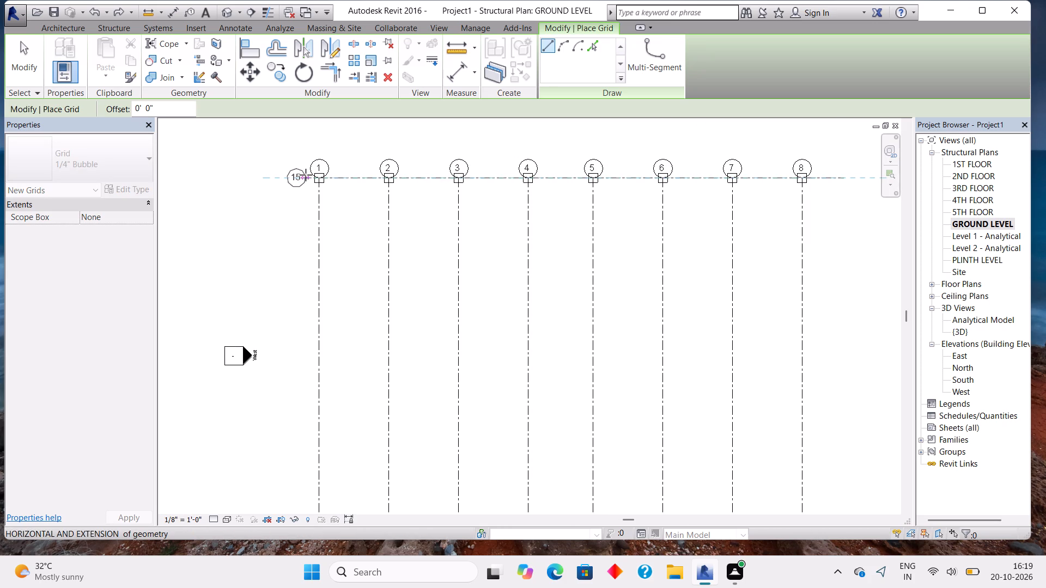
pyautogui.click(290, 175)
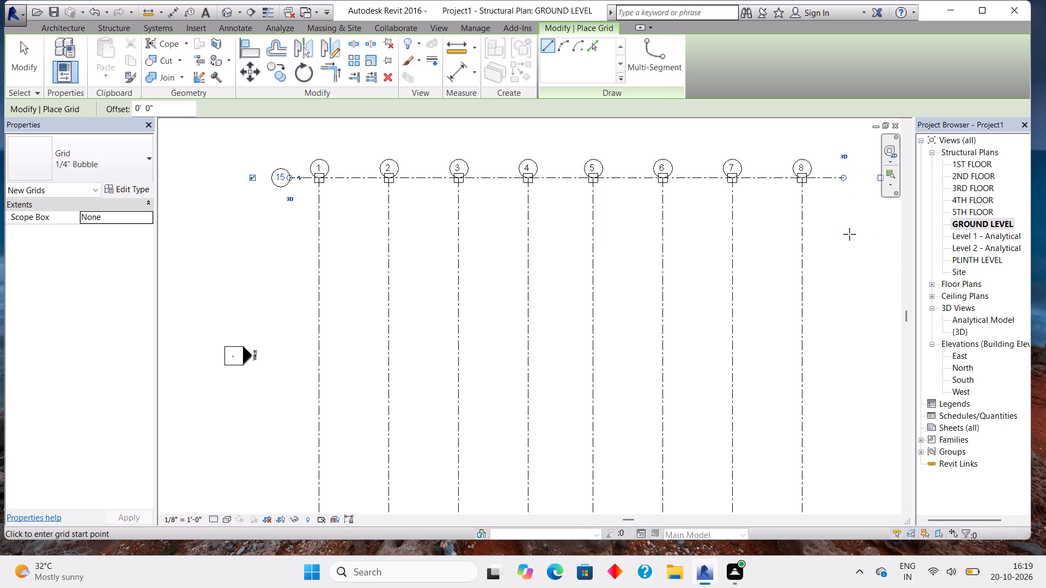
pyautogui.write('18')
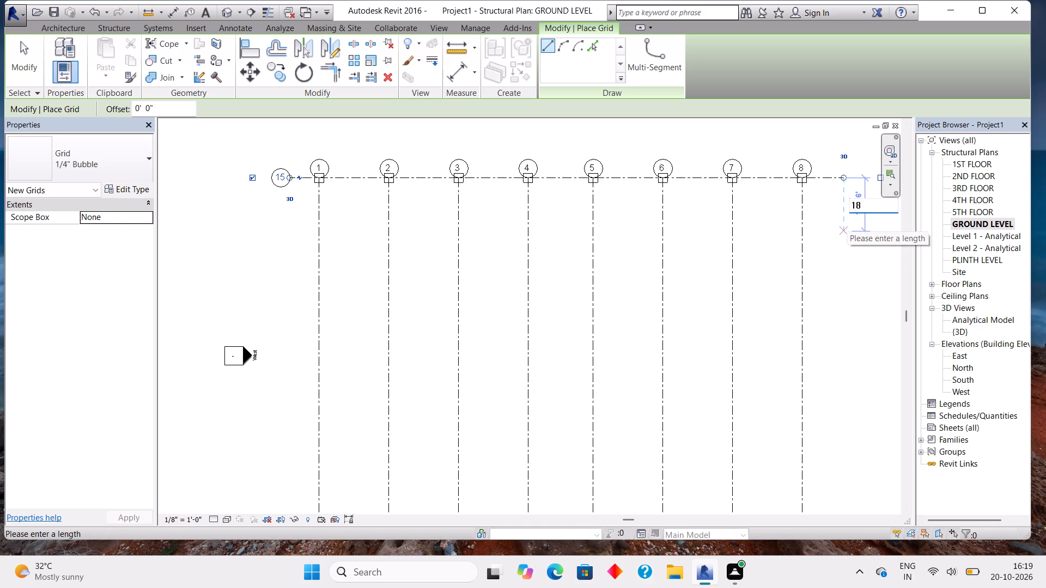
pyautogui.press('Return')
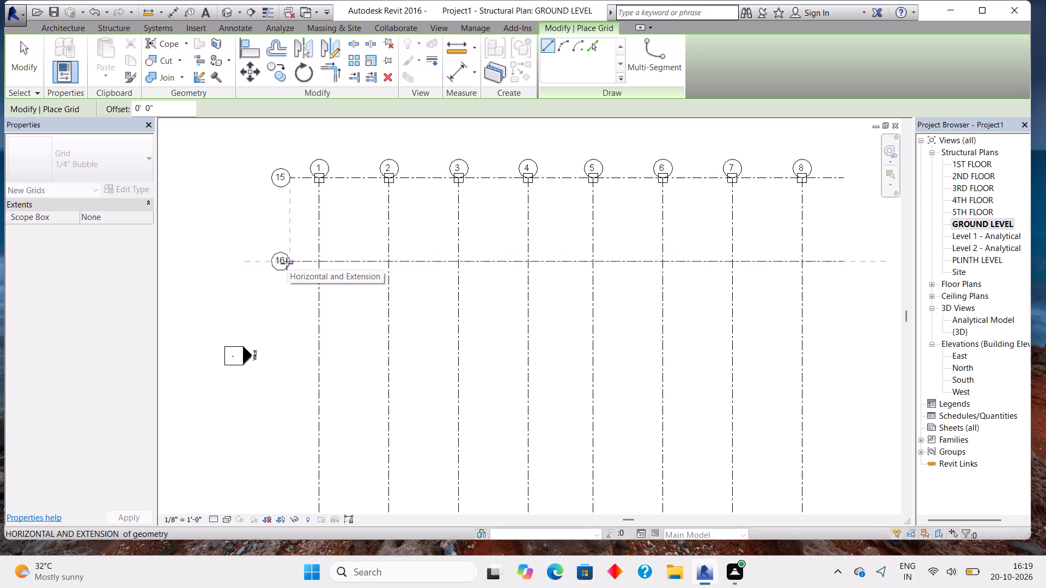
pyautogui.click(287, 264)
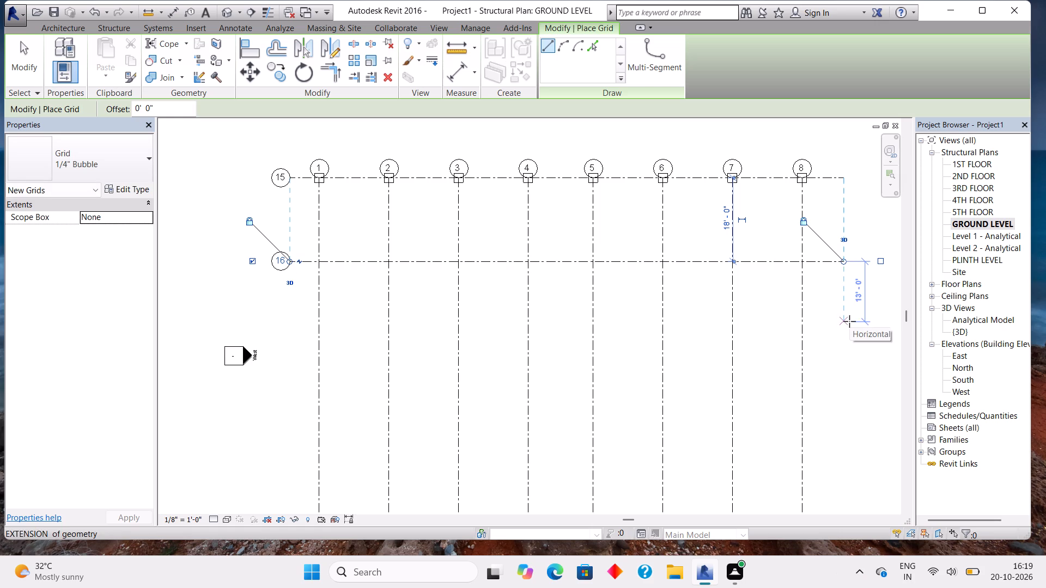
# Draw three more aligned horizontal grid lines below grid 16, spaced successively 12', 16' and 12' apart.
pyautogui.write('12')
pyautogui.press('Return')
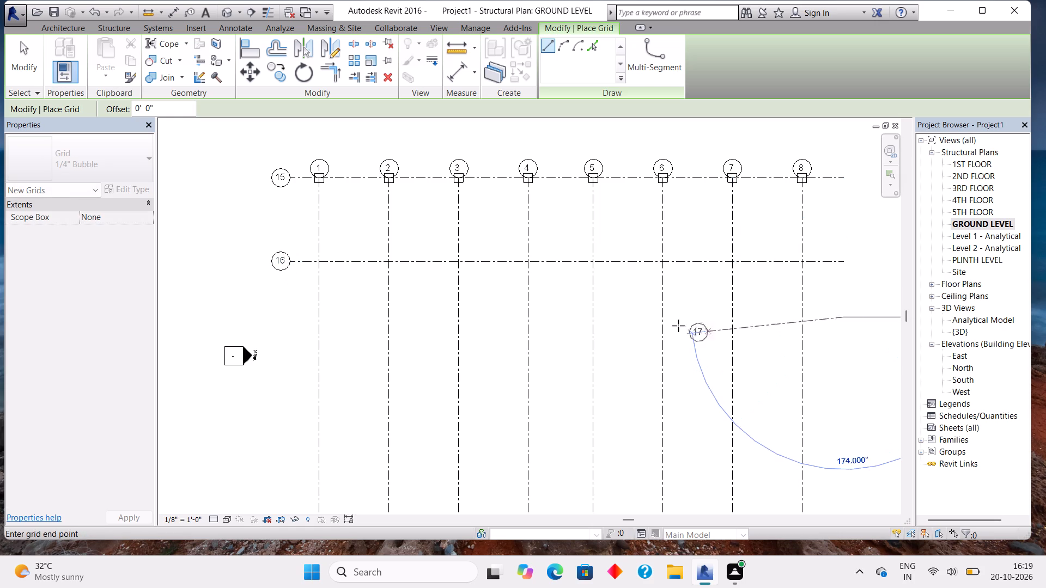
pyautogui.click(294, 318)
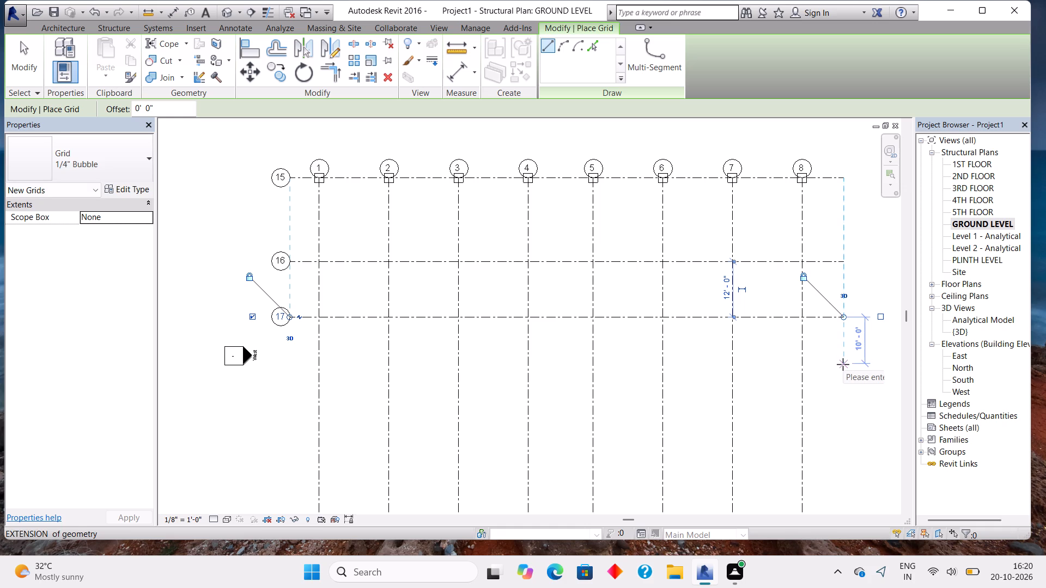
pyautogui.write('16')
pyautogui.press('Return')
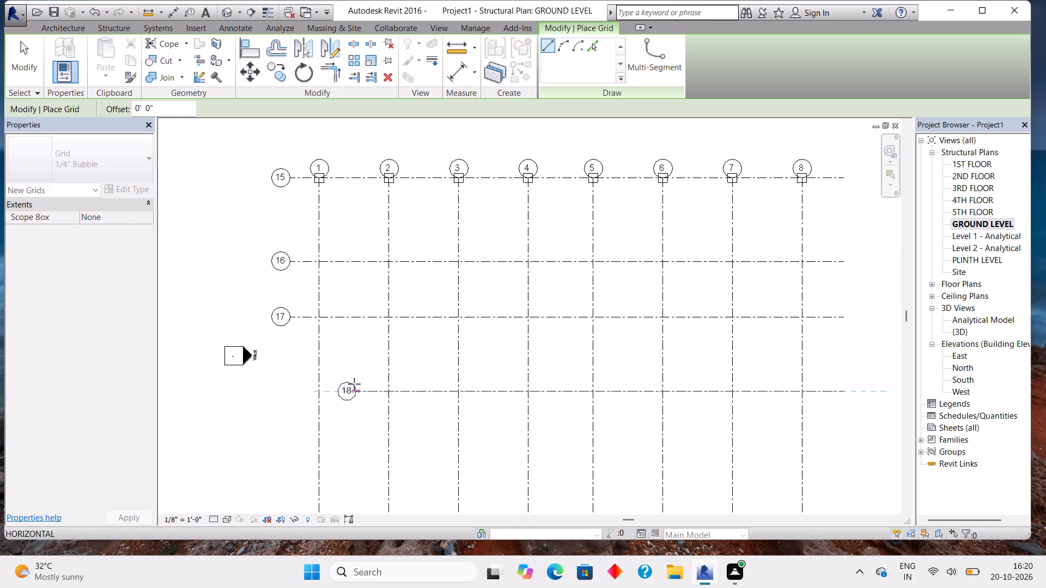
pyautogui.click(285, 383)
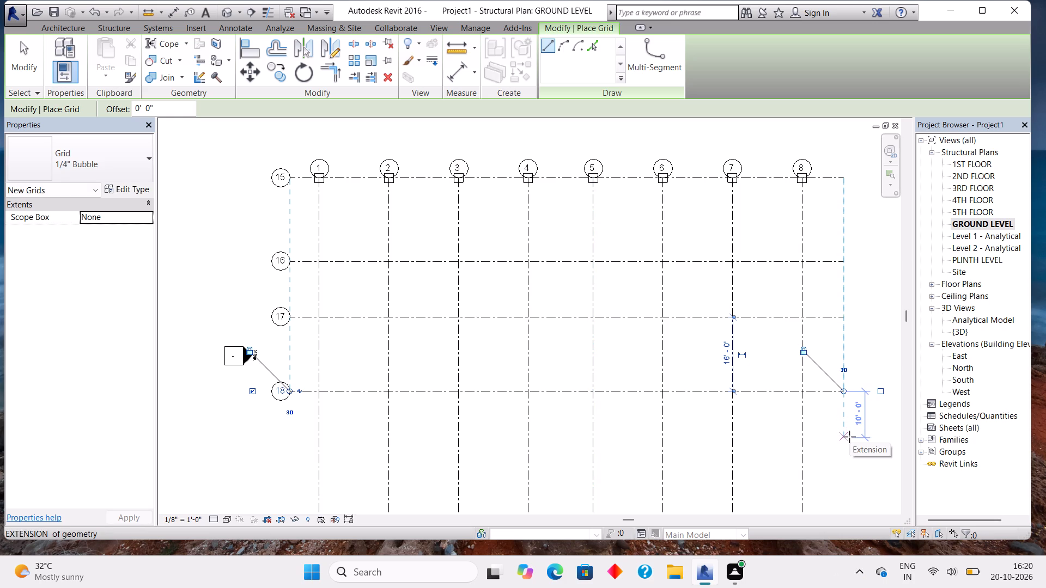
pyautogui.write('12')
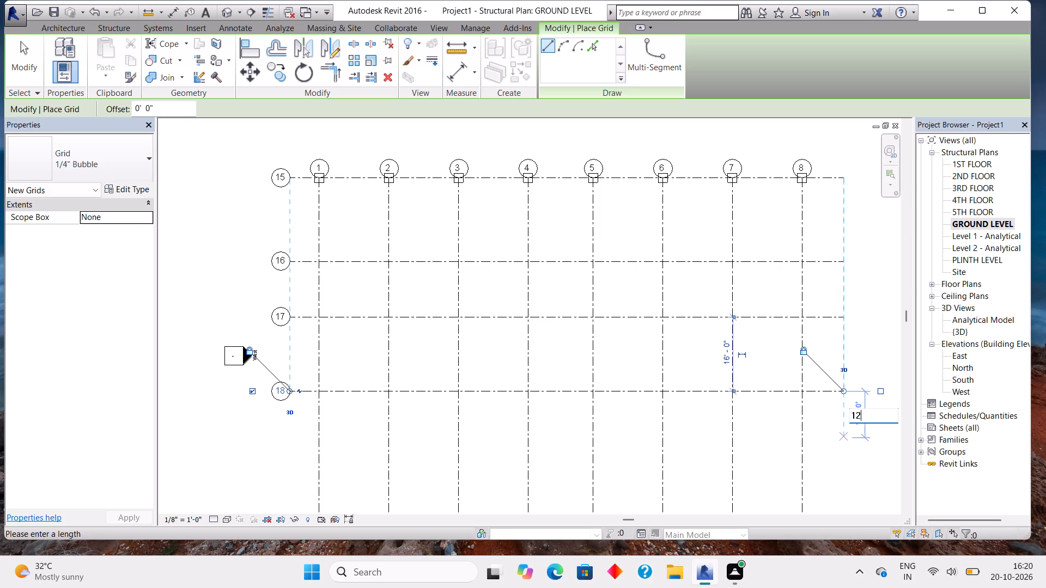
pyautogui.press('Return')
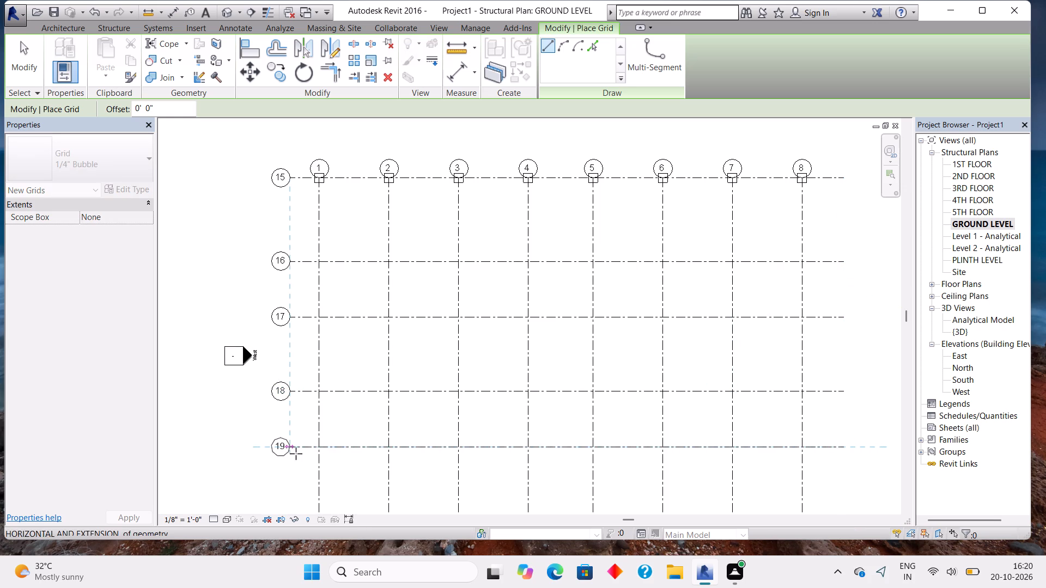
pyautogui.click(287, 454)
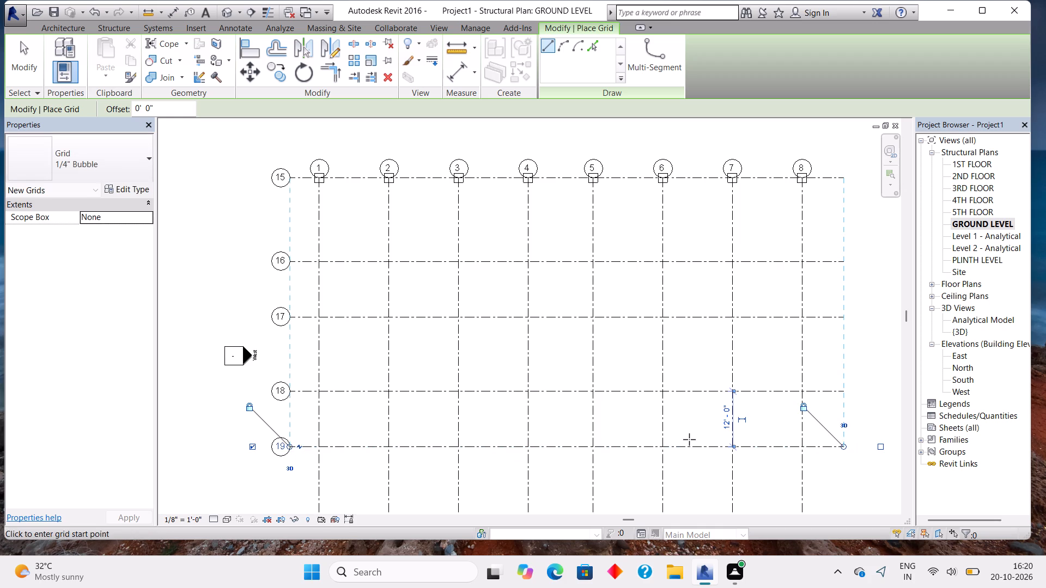
# Draw the last horizontal grid line 18' below grid 19, aligned with the ends of the others, and end the line drawing.
pyautogui.scroll(-3, 690, 439)
pyautogui.moveTo(690, 437); pyautogui.dragTo(655, 321, button='middle')
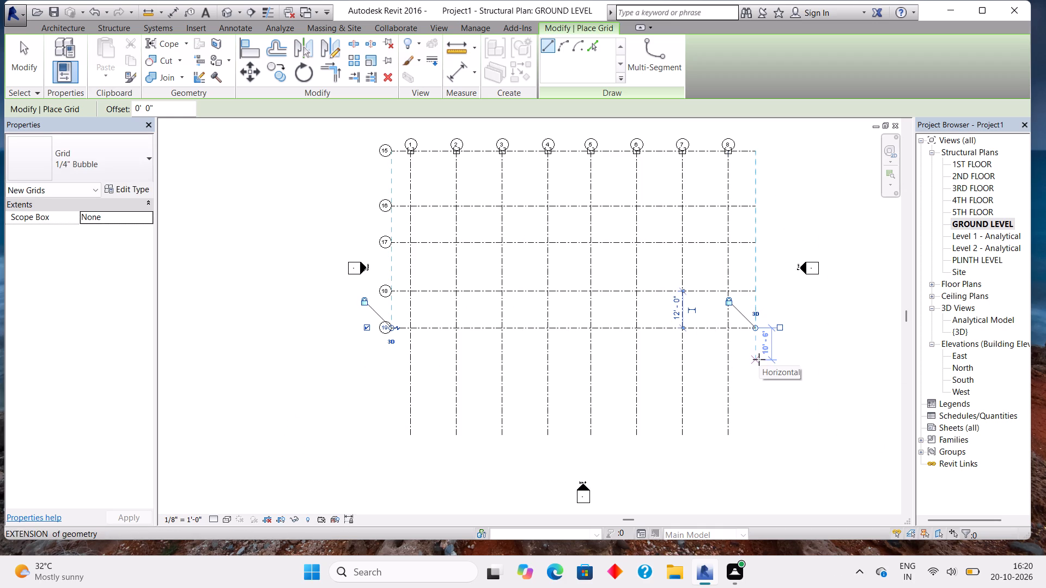
pyautogui.write('18')
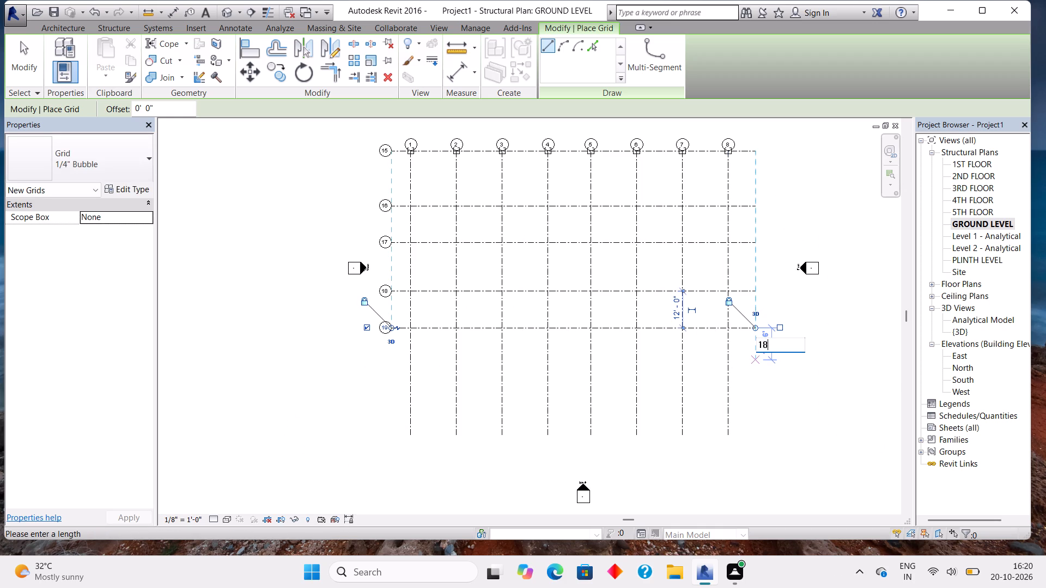
pyautogui.press('Return')
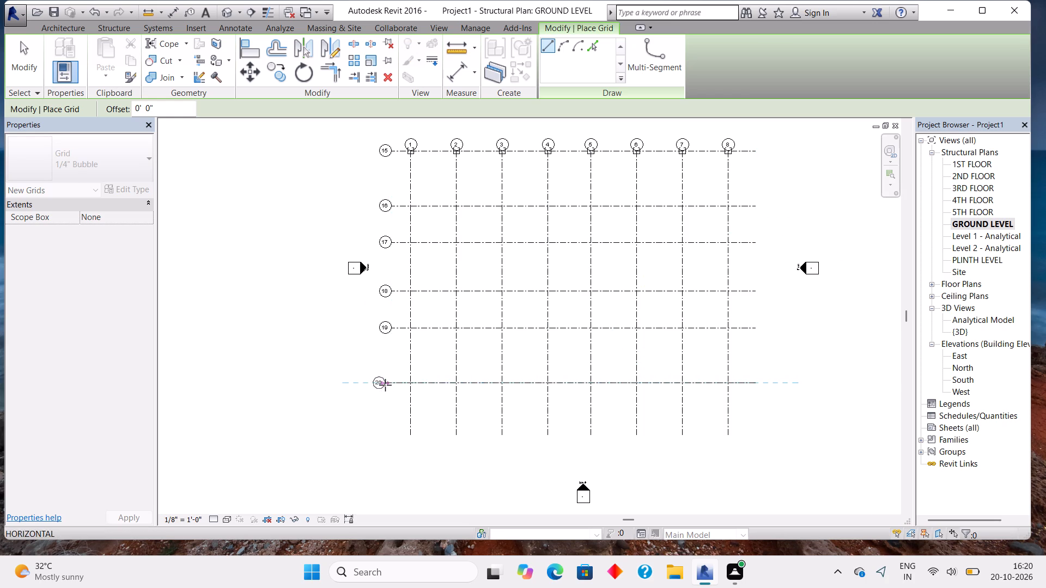
pyautogui.click(392, 385)
pyautogui.scroll(-5, 712, 414)
pyautogui.press('Escape')
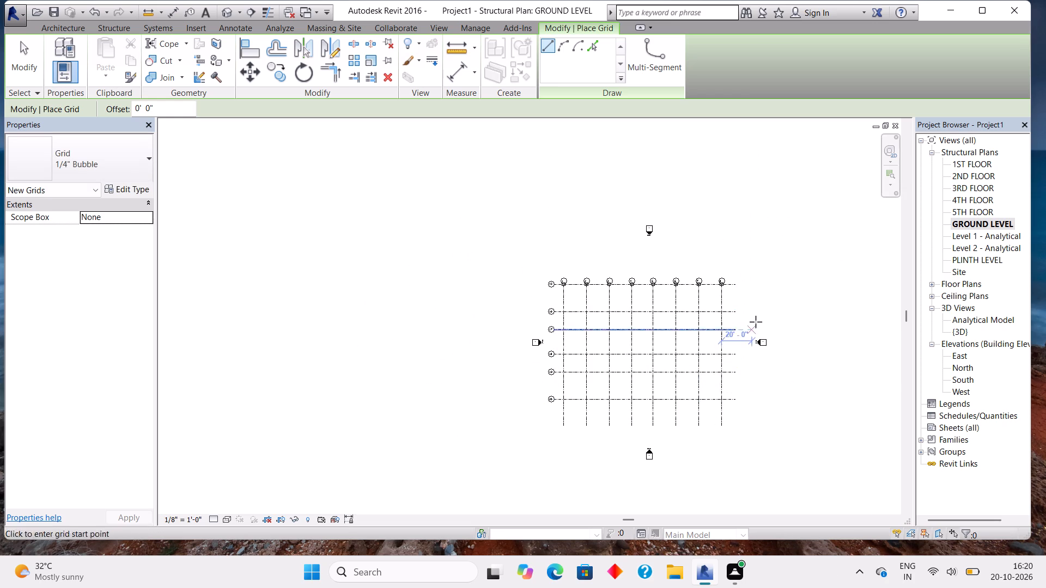
# Place isolated F1 footings along grid 16 at its intersections with grids 1 to 5.
pyautogui.moveTo(758, 295); pyautogui.dragTo(782, 352, button='middle')
pyautogui.scroll(7, 782, 352)
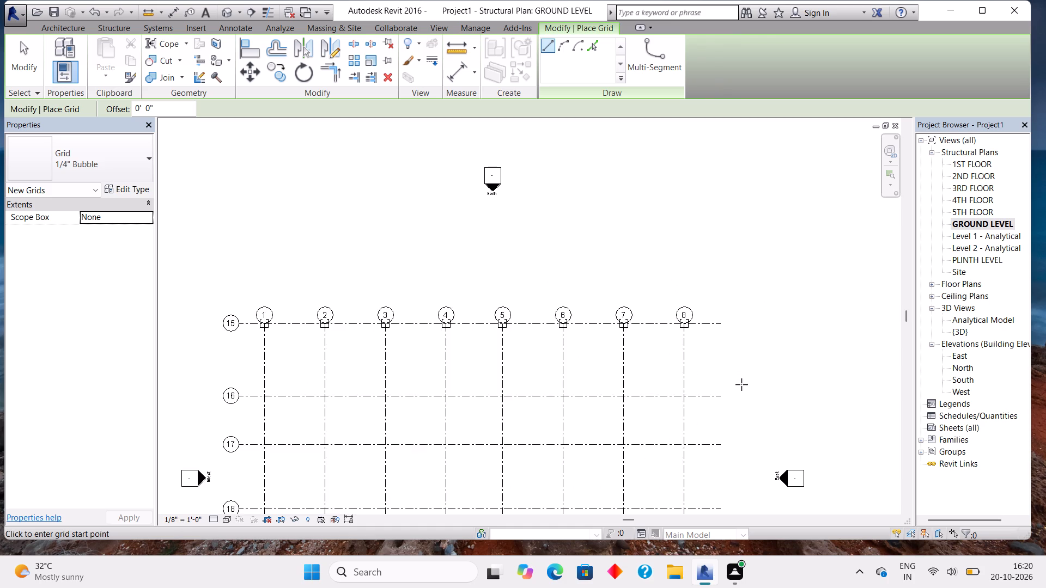
pyautogui.moveTo(741, 384); pyautogui.dragTo(833, 278, button='middle')
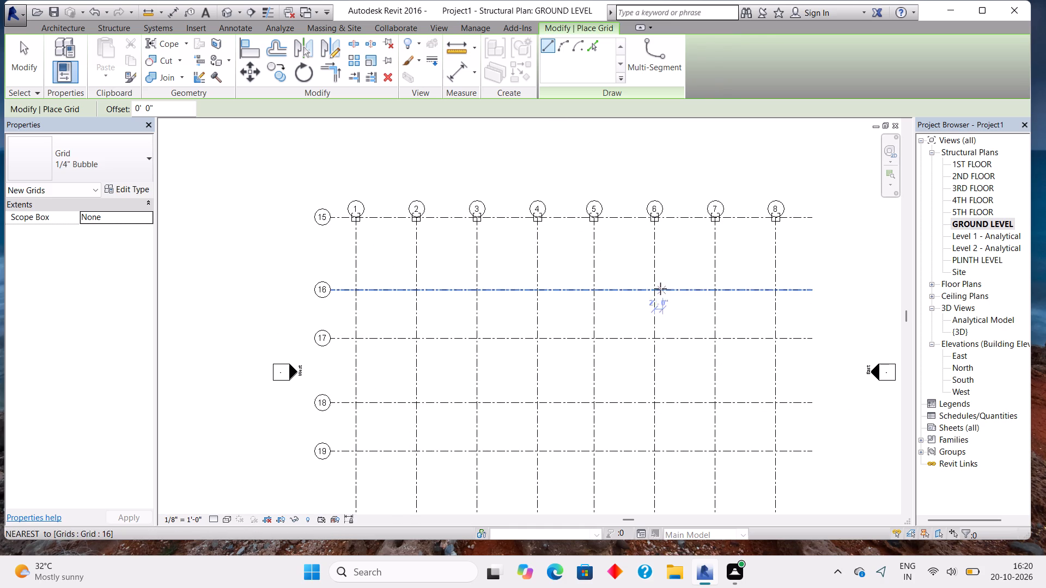
pyautogui.click(73, 32)
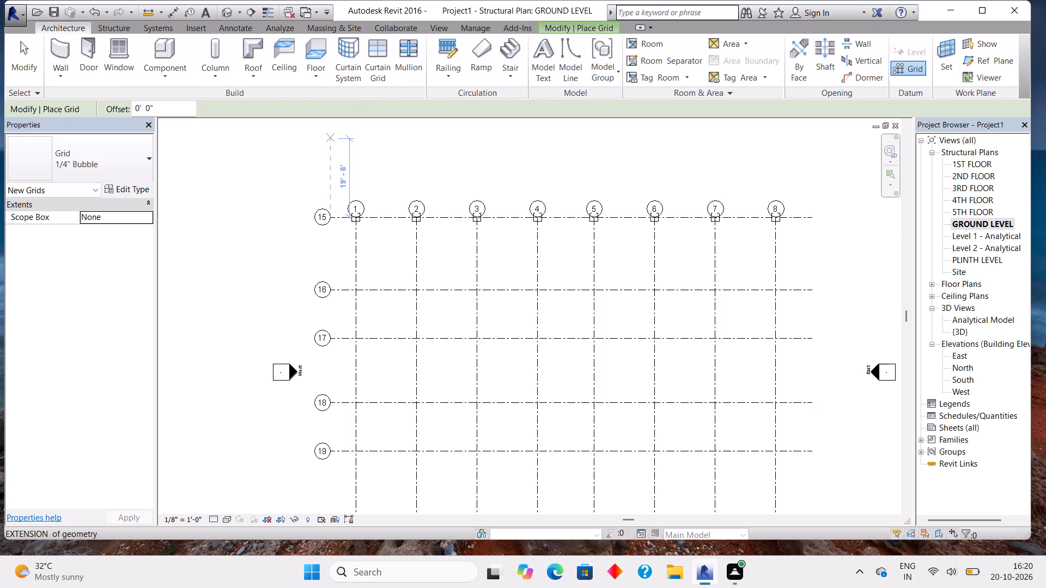
pyautogui.click(123, 26)
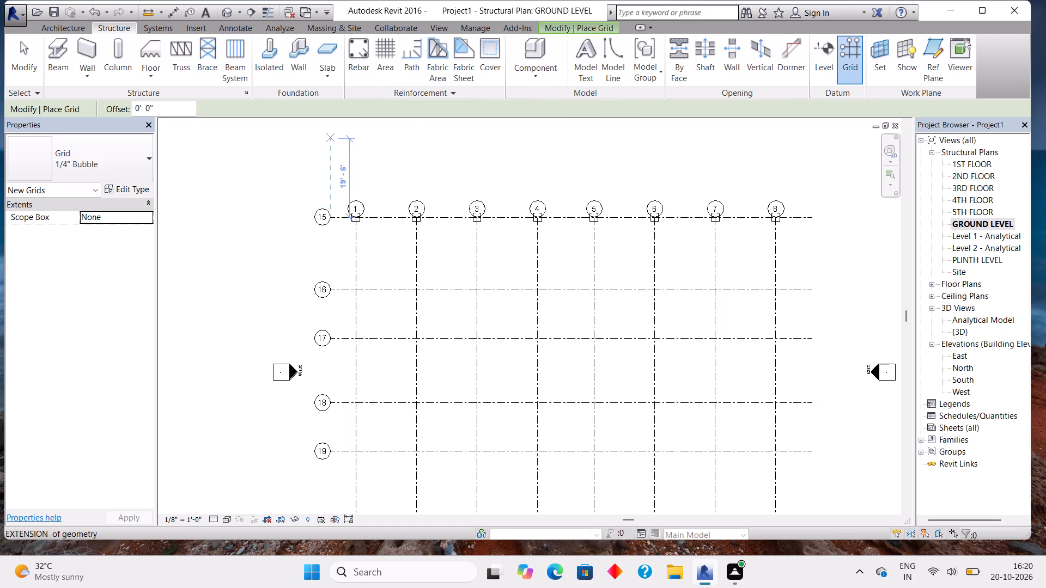
pyautogui.click(269, 41)
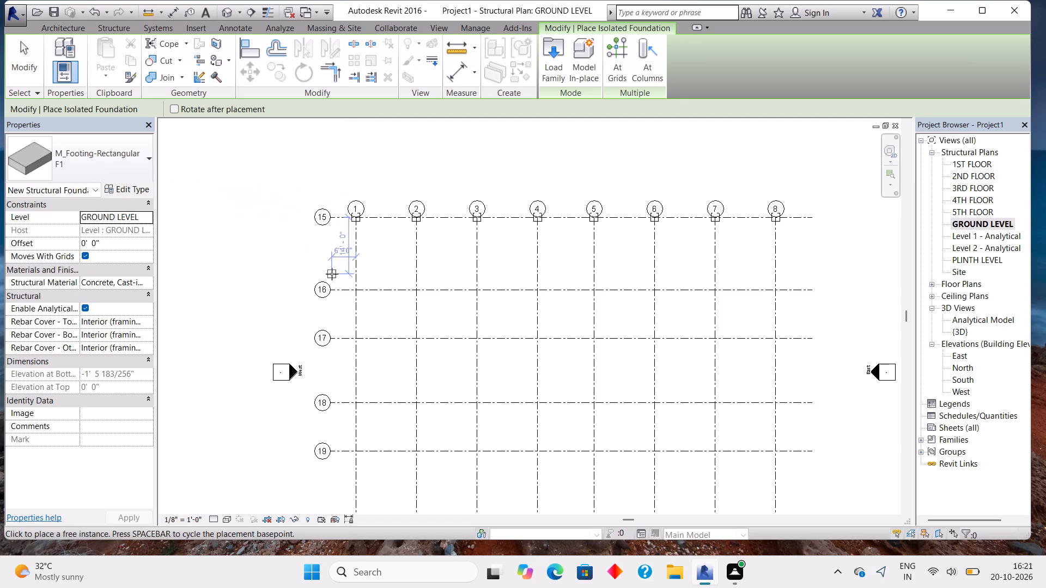
pyautogui.click(350, 291)
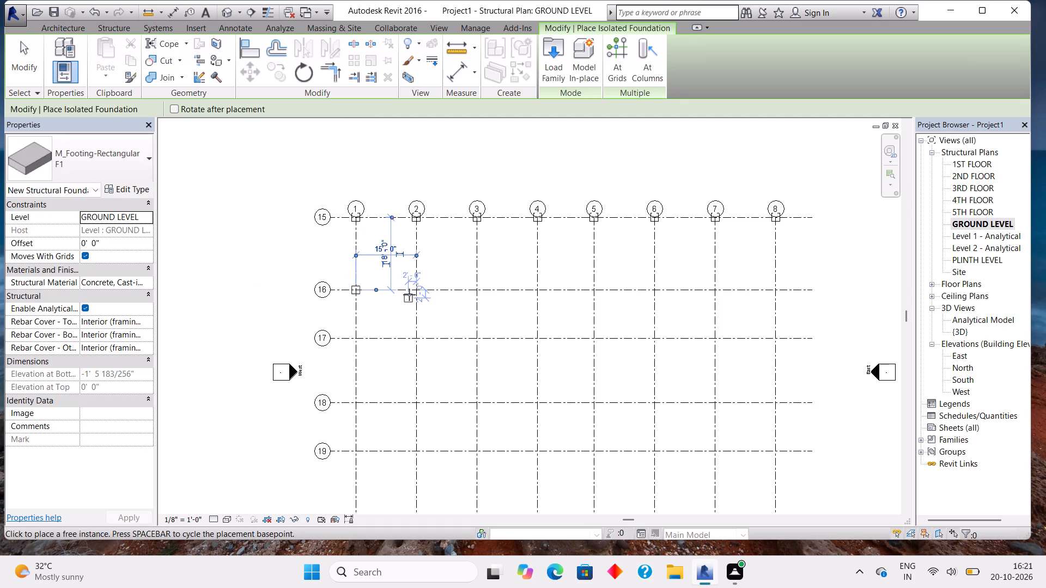
pyautogui.click(413, 290)
pyautogui.click(476, 290)
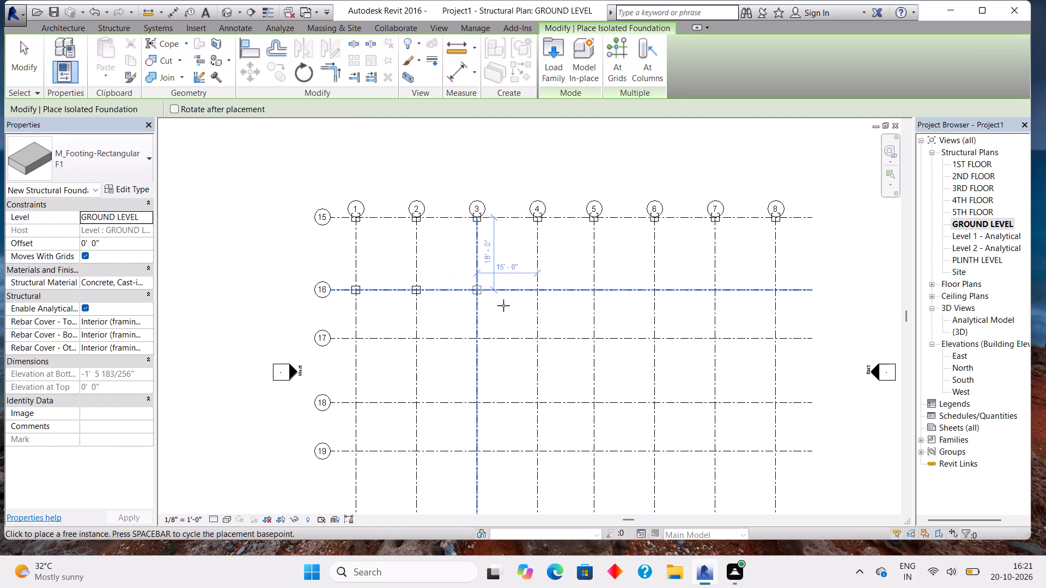
pyautogui.click(537, 288)
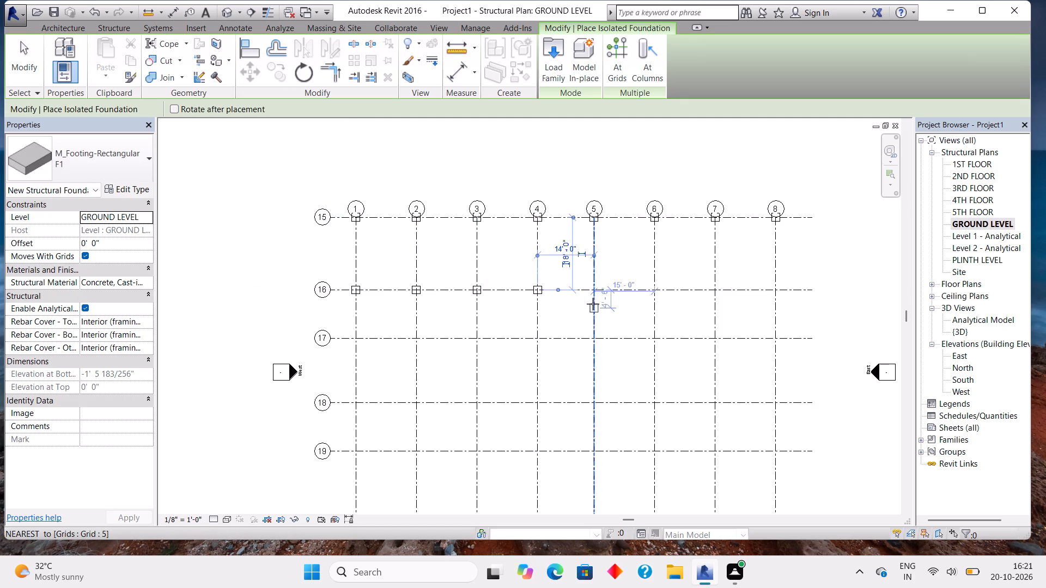
pyautogui.click(589, 290)
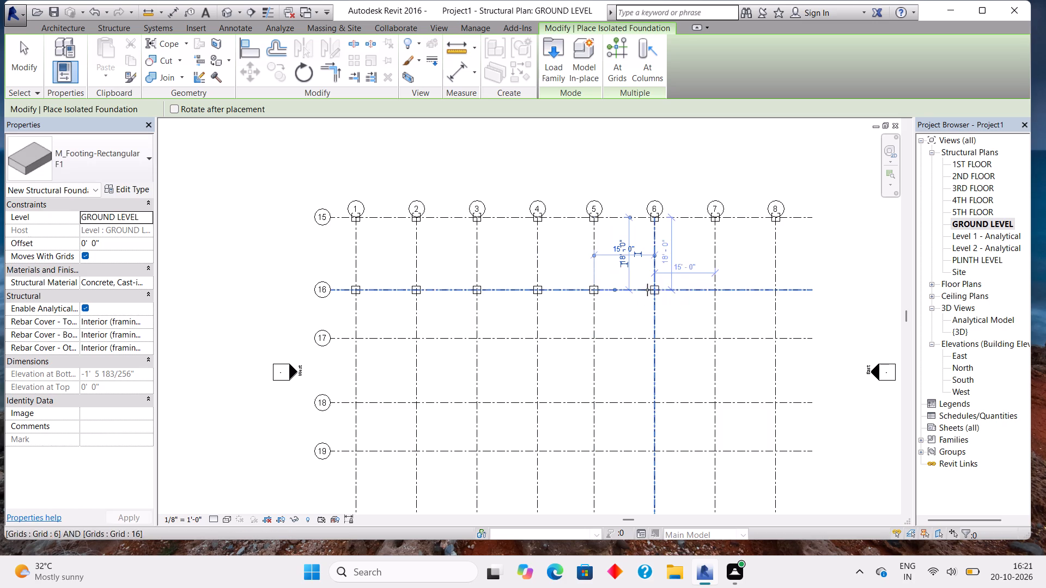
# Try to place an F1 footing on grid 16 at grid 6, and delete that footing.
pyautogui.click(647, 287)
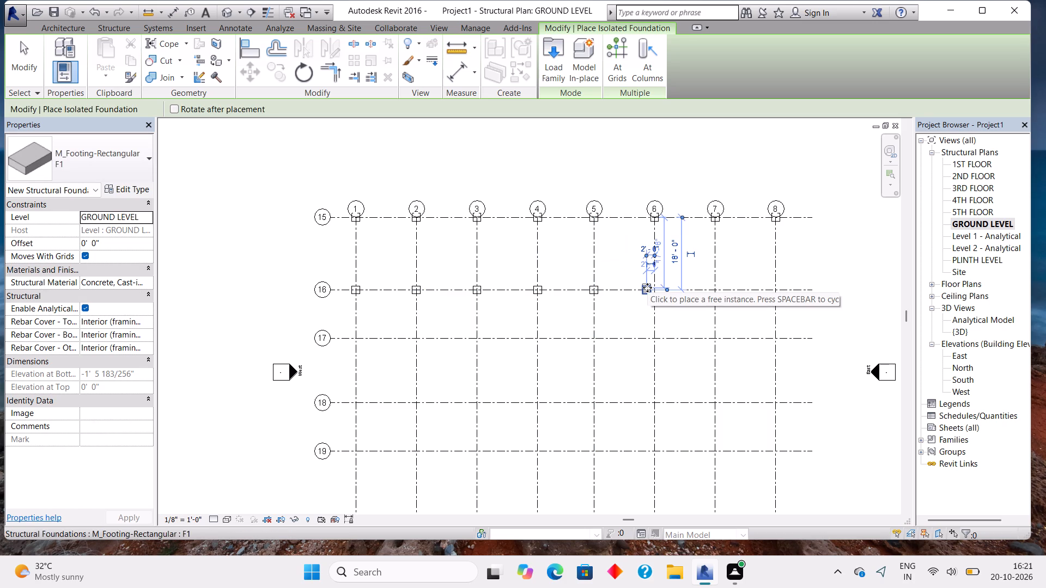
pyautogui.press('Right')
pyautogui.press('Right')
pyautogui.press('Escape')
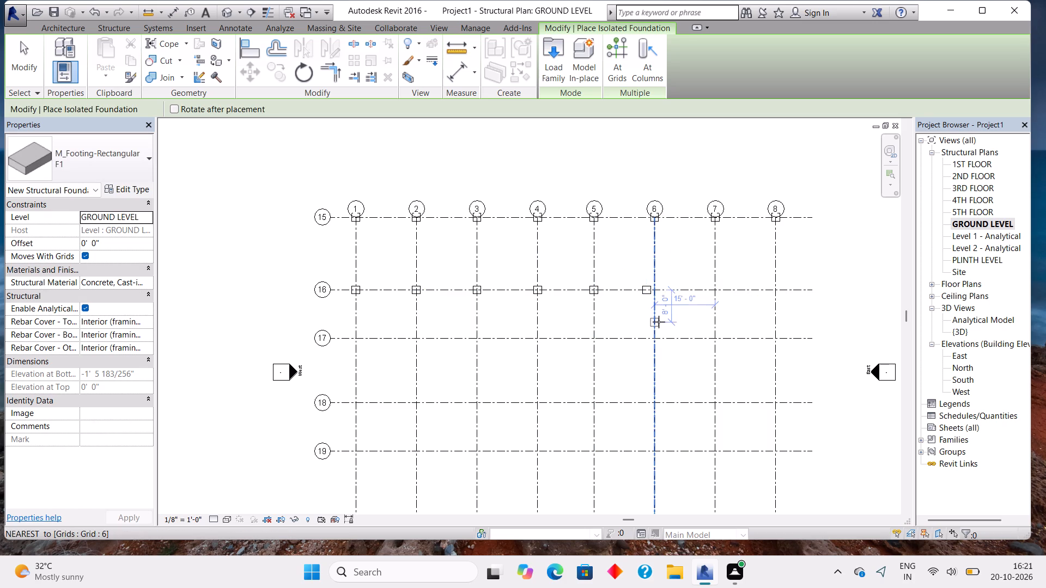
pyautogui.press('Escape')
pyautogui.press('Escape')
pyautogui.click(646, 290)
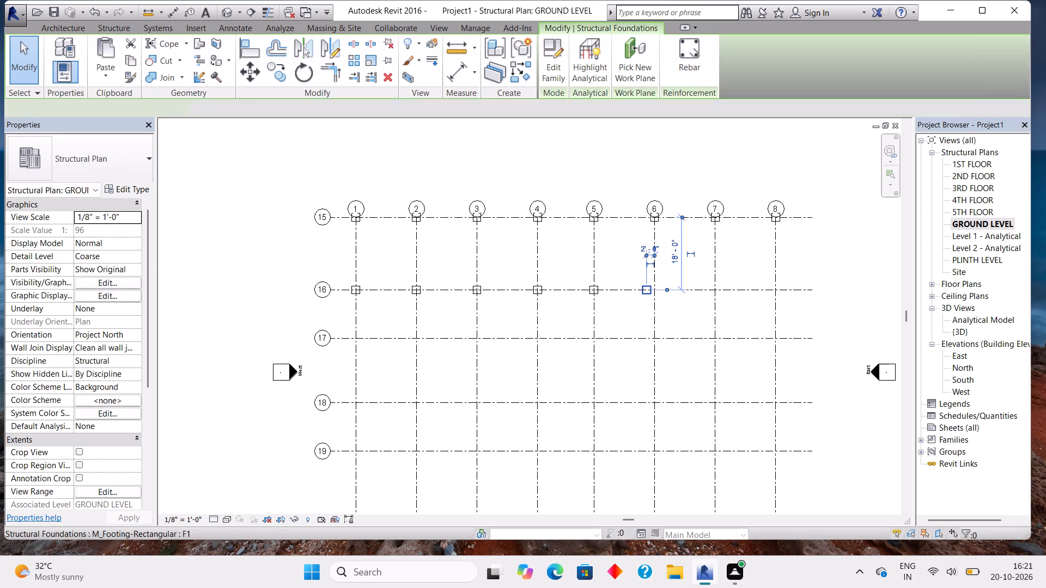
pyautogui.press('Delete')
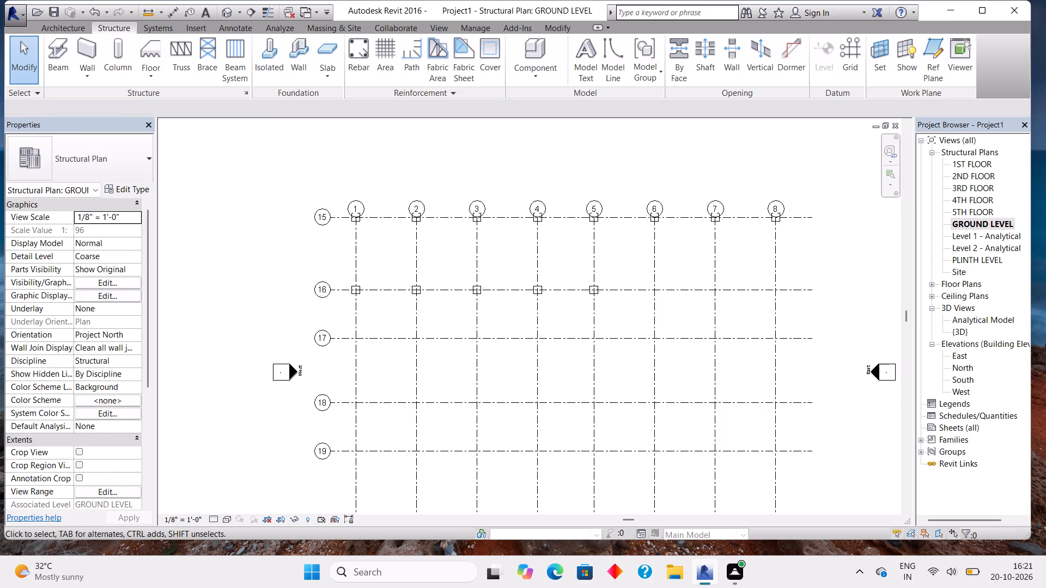
# Place isolated F1 footings on grid 16 at grids 6, 7 and 8, and on grid 17 at grid 1.
pyautogui.click(278, 57)
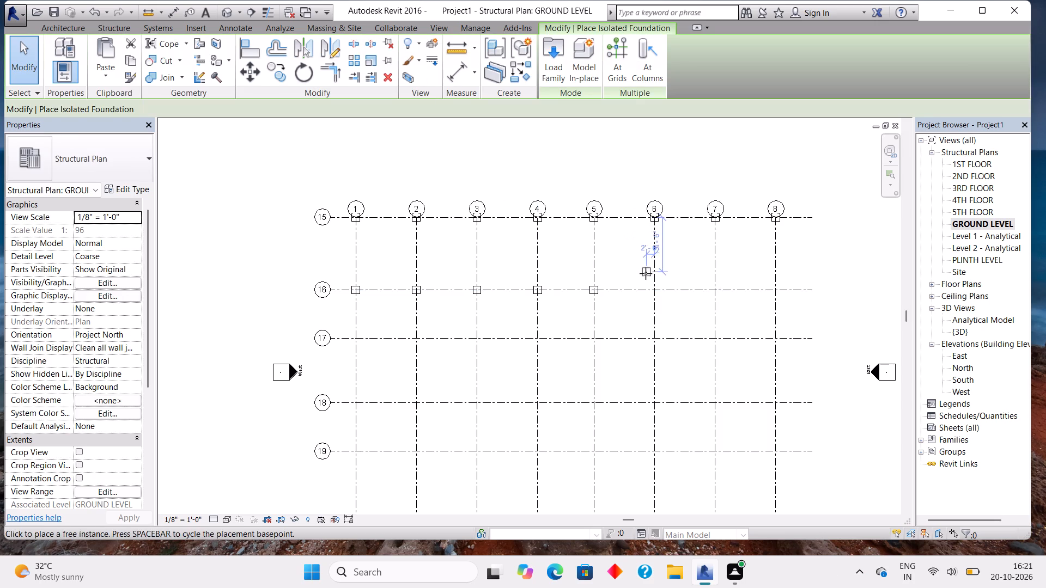
pyautogui.click(660, 289)
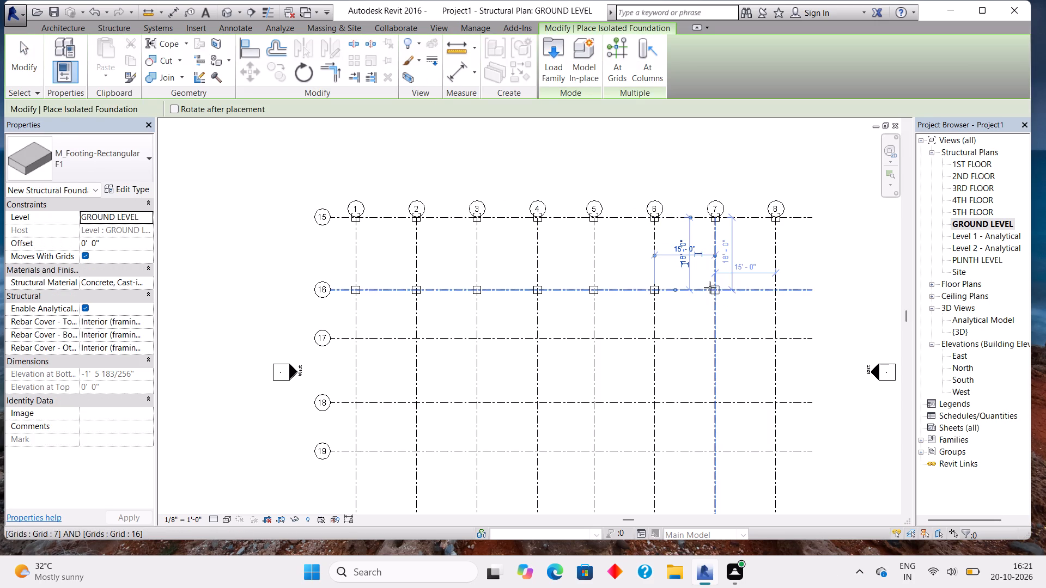
pyautogui.click(710, 287)
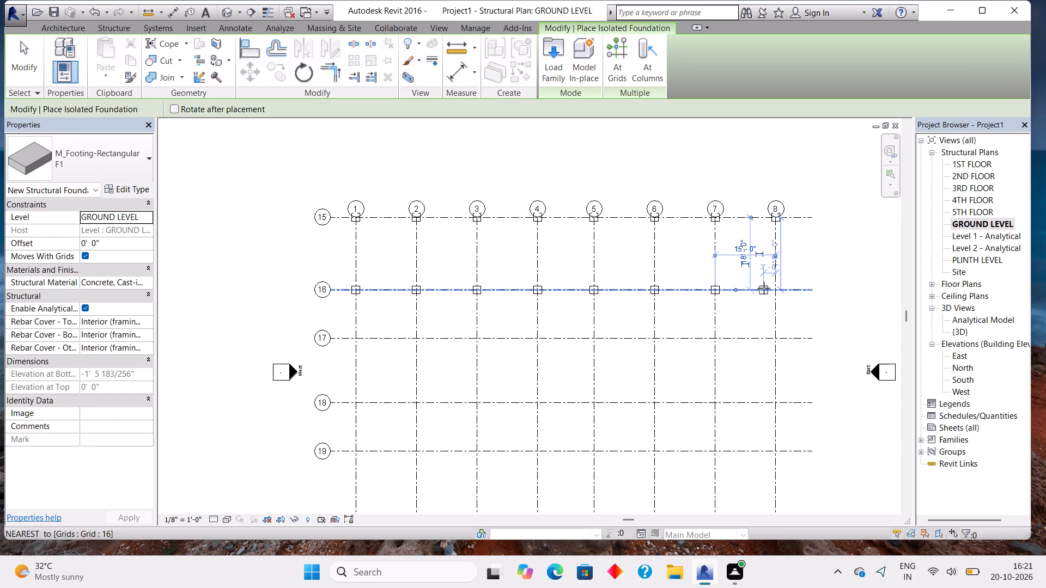
pyautogui.click(773, 292)
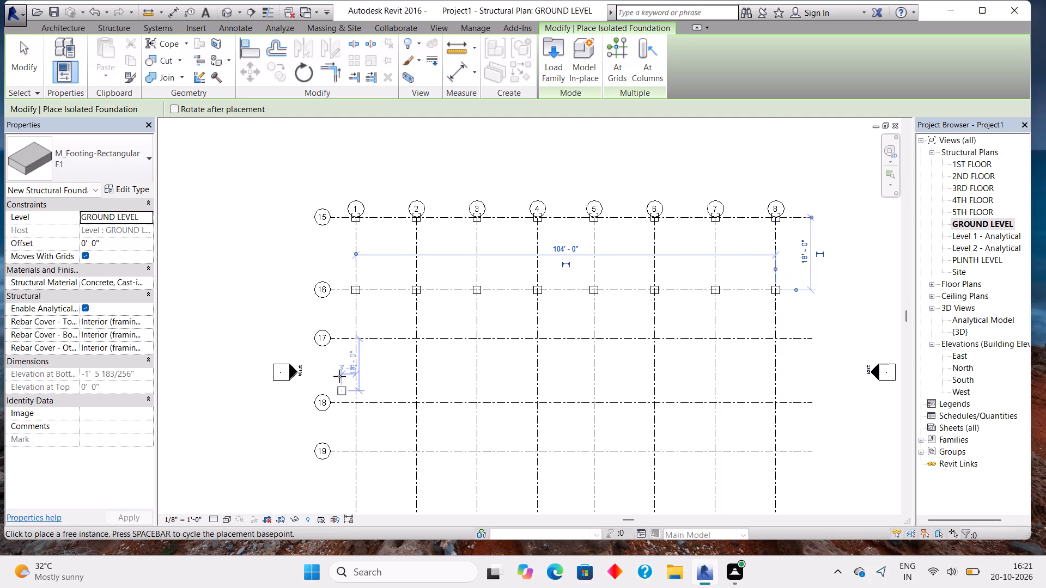
pyautogui.click(354, 338)
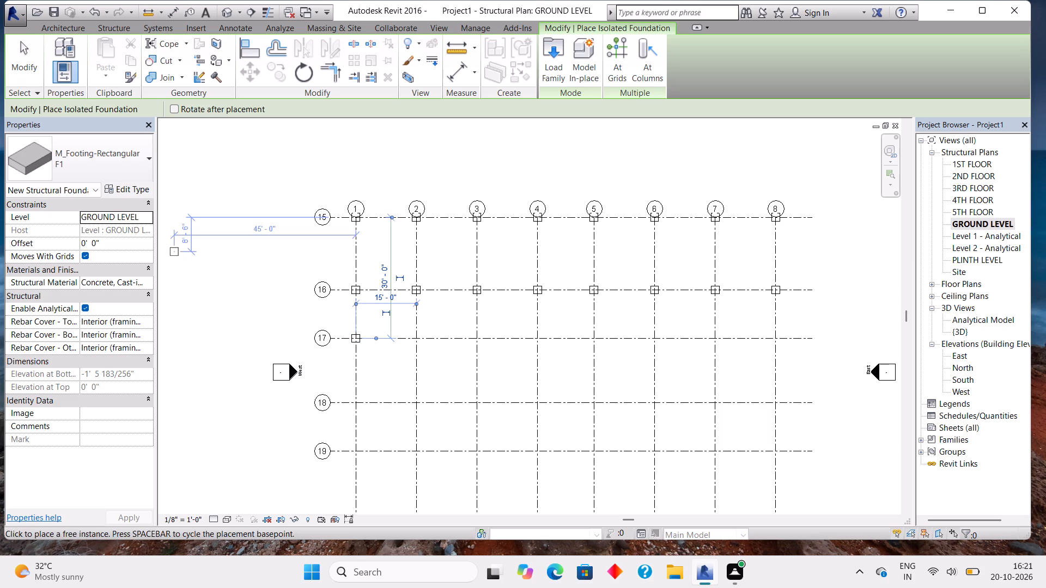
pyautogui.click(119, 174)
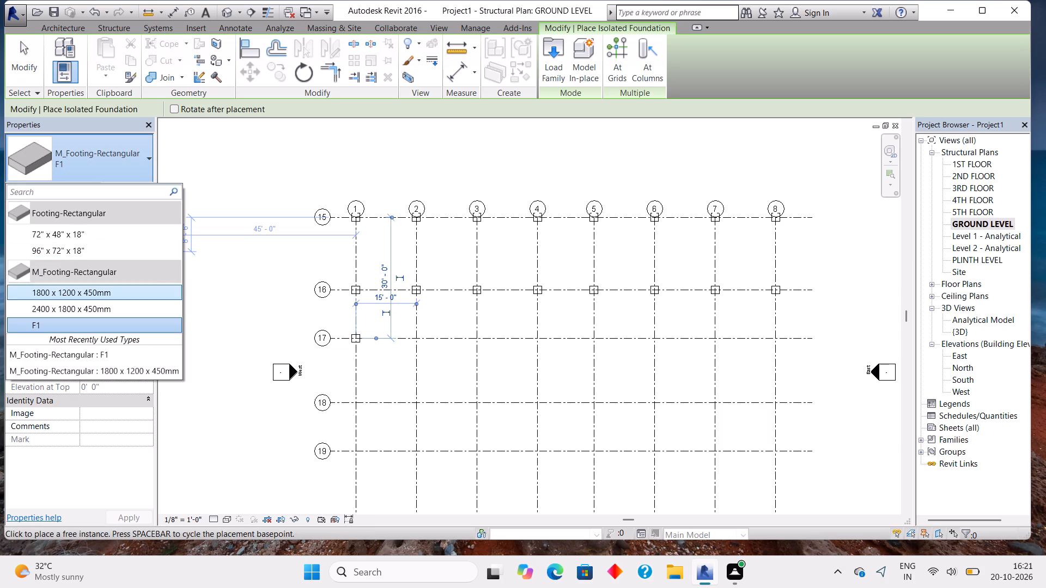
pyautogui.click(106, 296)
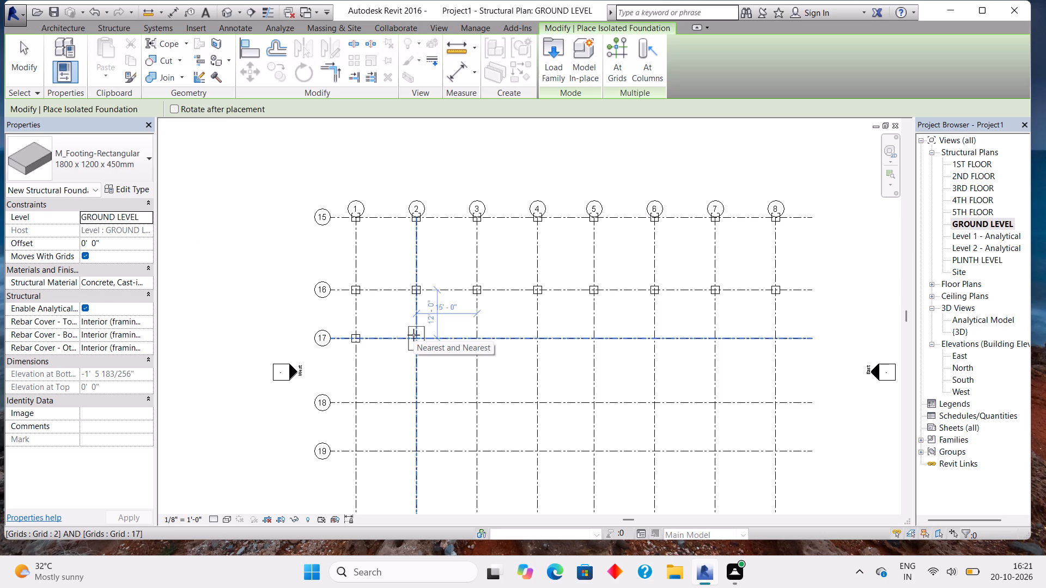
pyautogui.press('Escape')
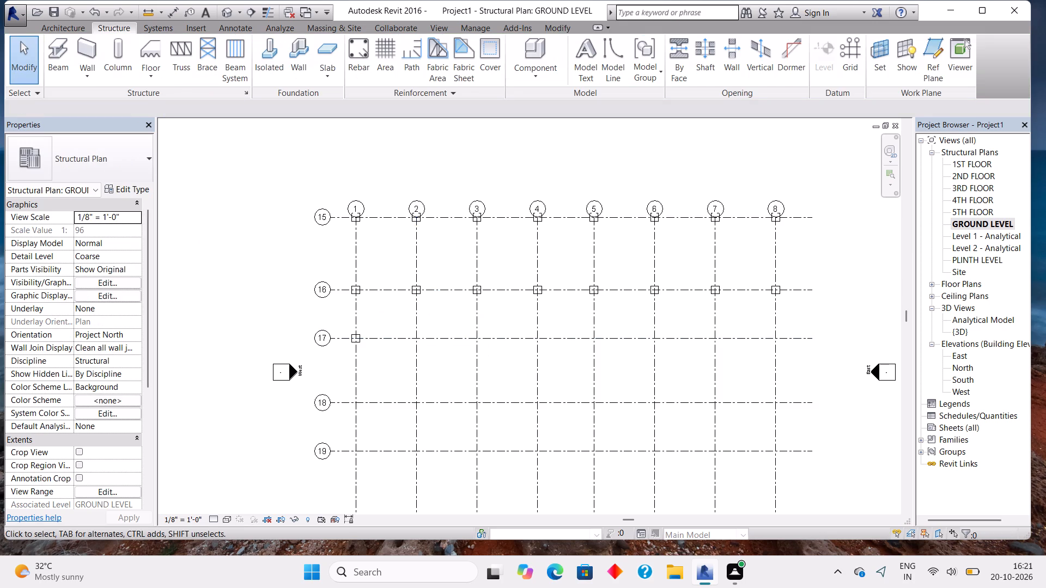
# Place isolated footings of the M_Footing-Rectangular type F1 along grid 17 at its intersections with grids 2 to 8.
pyautogui.click(267, 58)
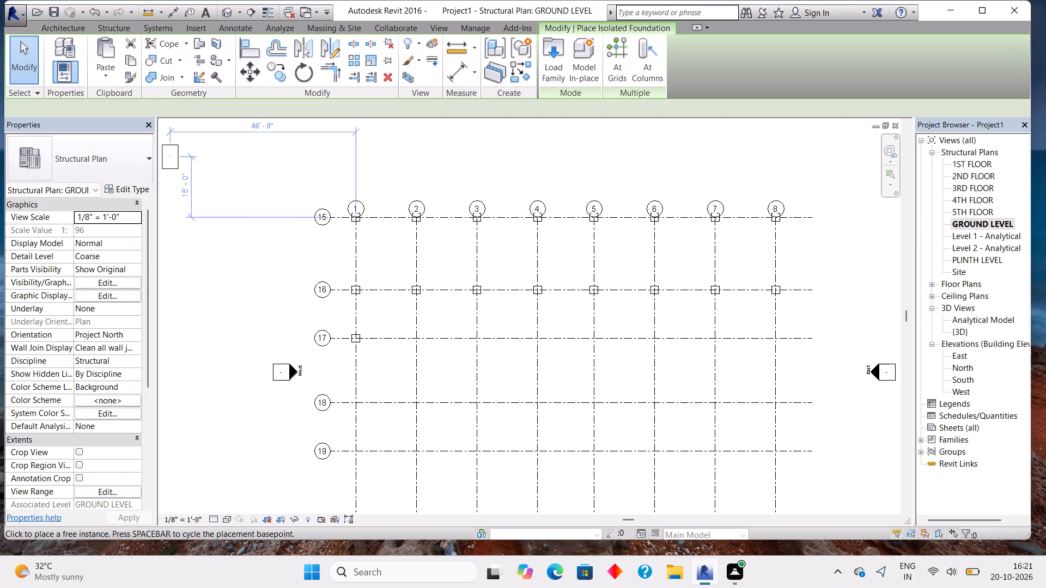
pyautogui.click(113, 149)
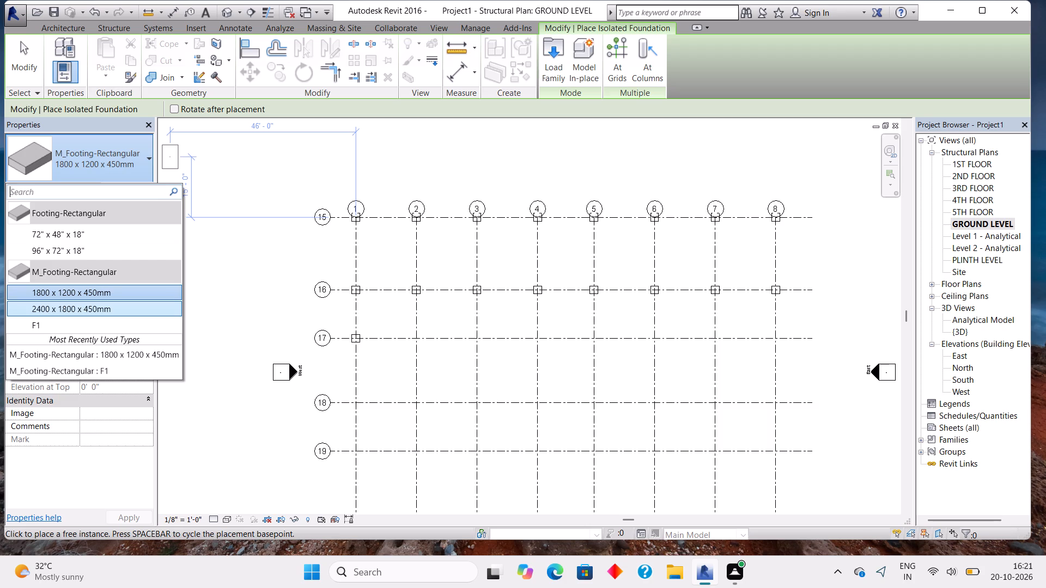
pyautogui.click(53, 318)
pyautogui.click(129, 166)
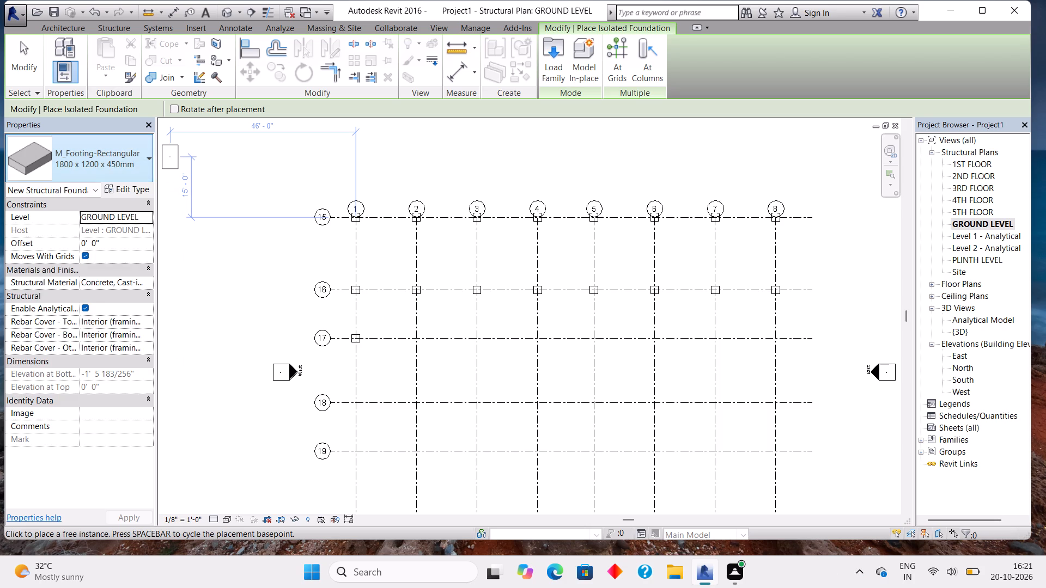
pyautogui.click(102, 324)
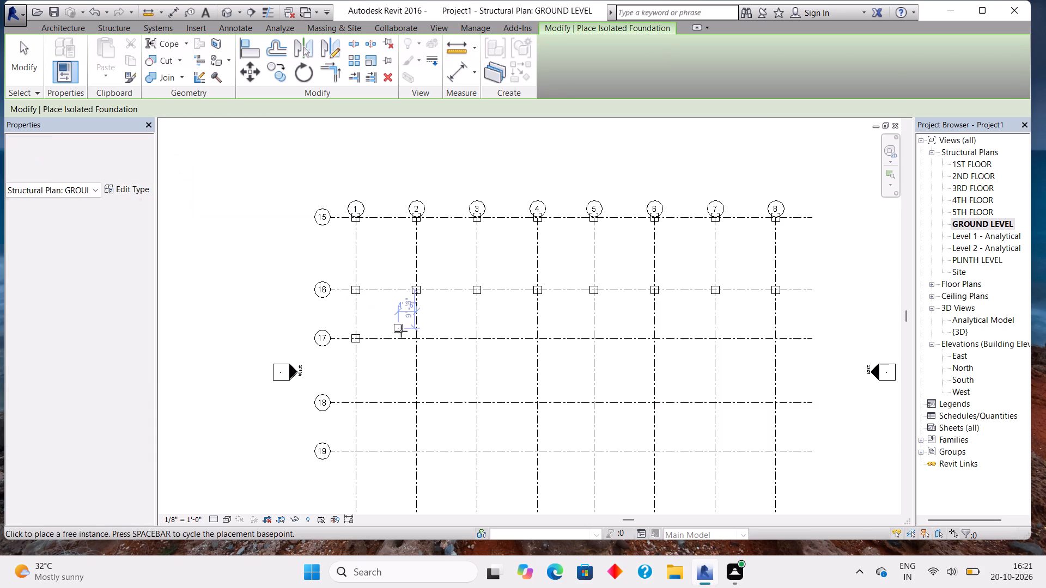
pyautogui.click(415, 342)
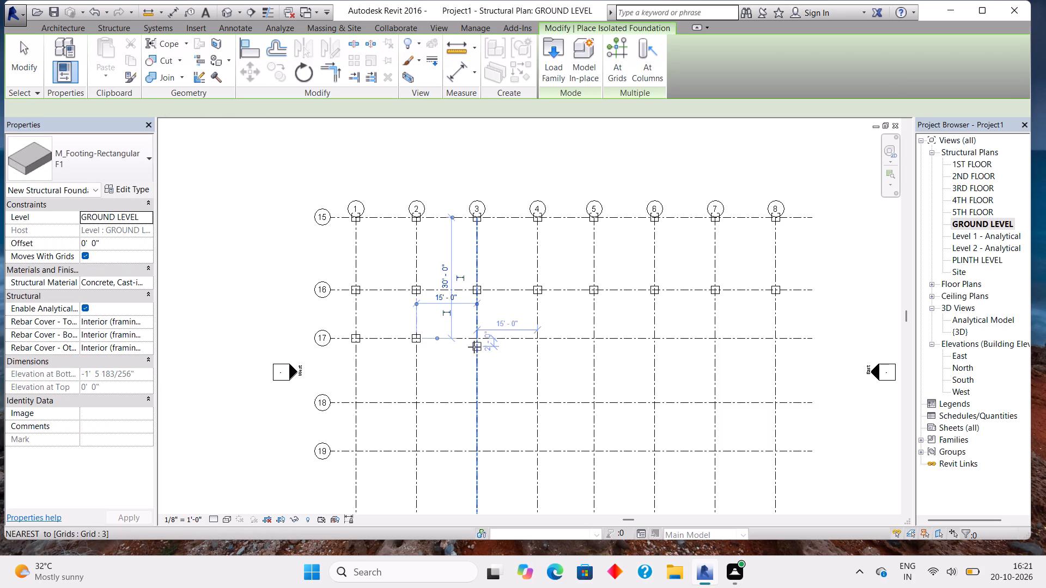
pyautogui.click(473, 339)
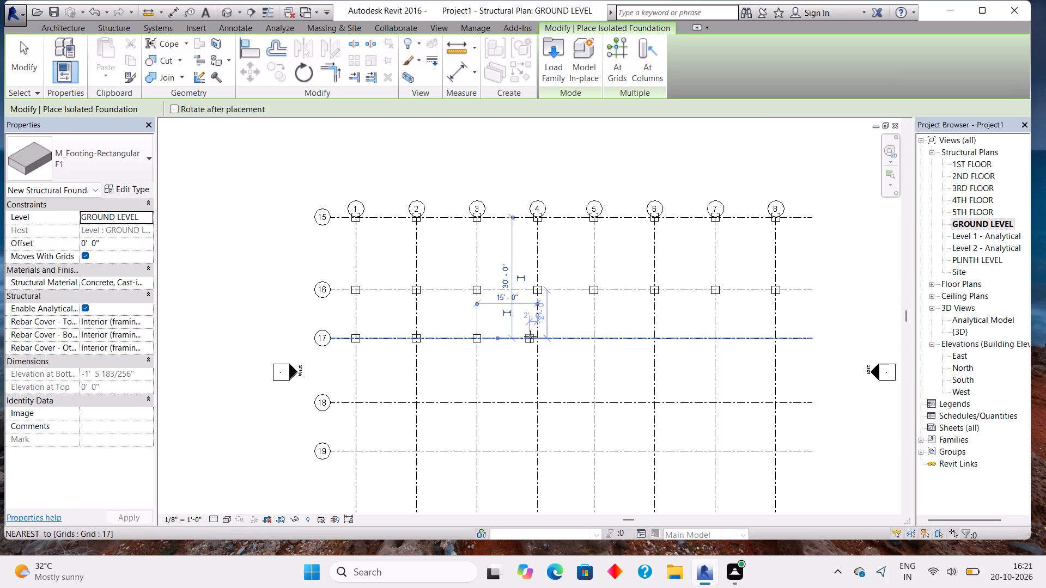
pyautogui.click(533, 336)
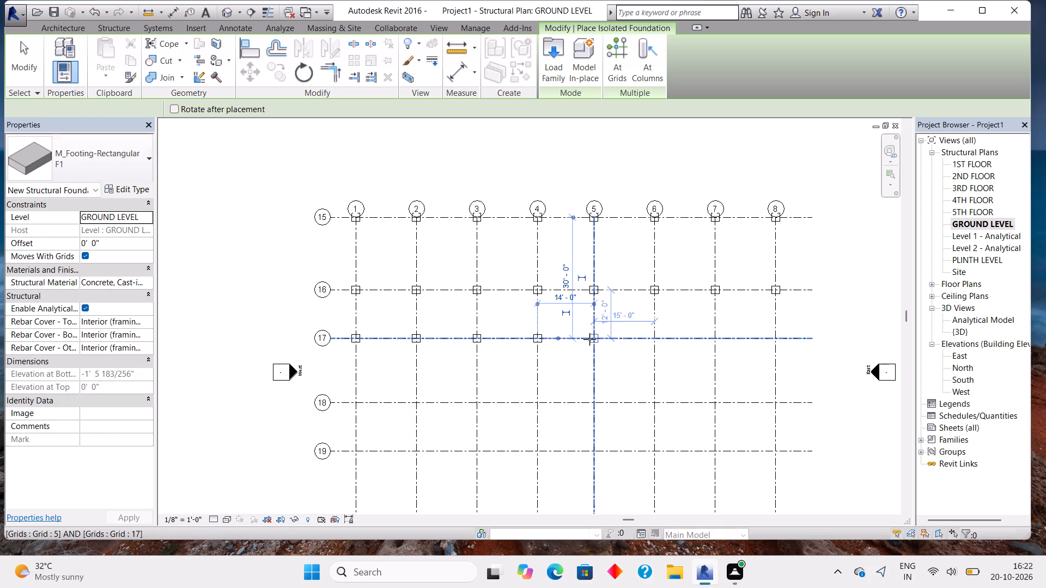
pyautogui.click(589, 340)
pyautogui.click(651, 336)
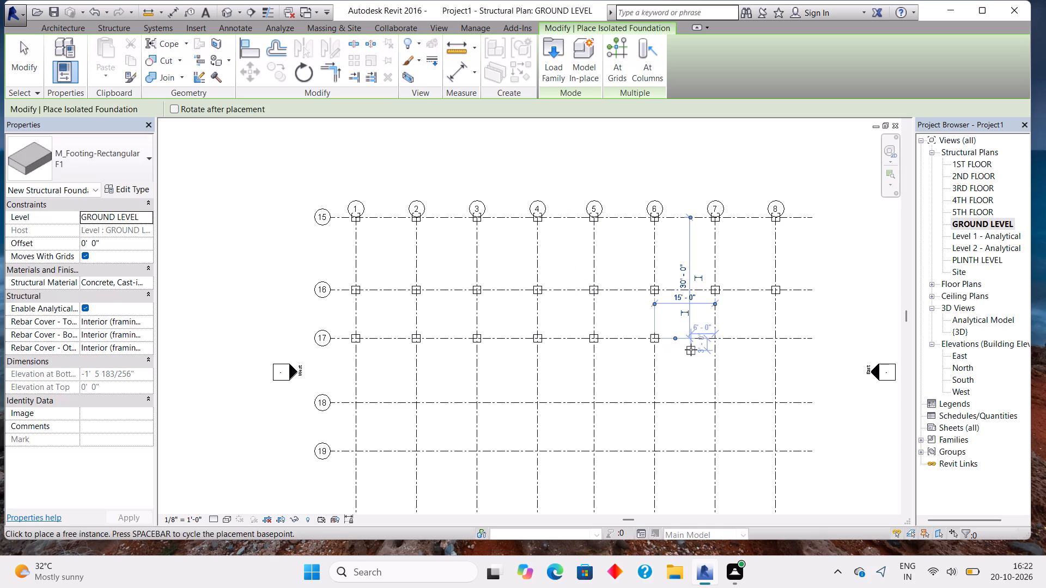
pyautogui.click(714, 336)
pyautogui.click(772, 338)
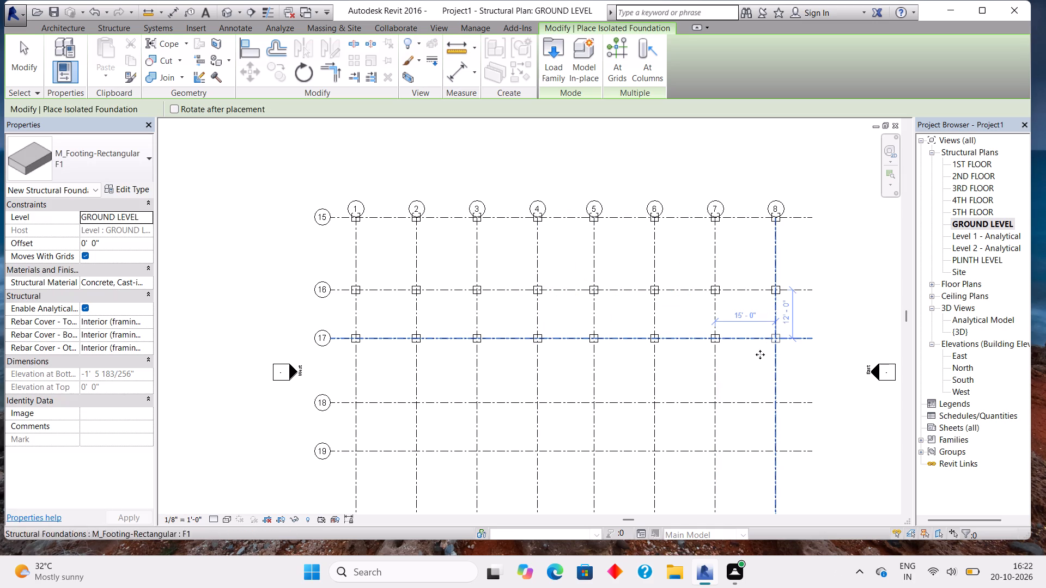
# Place isolated F1 footings along grid 18 at its intersections with grids 1 to 8.
pyautogui.moveTo(341, 416); pyautogui.dragTo(441, 304, button='middle')
pyautogui.click(456, 290)
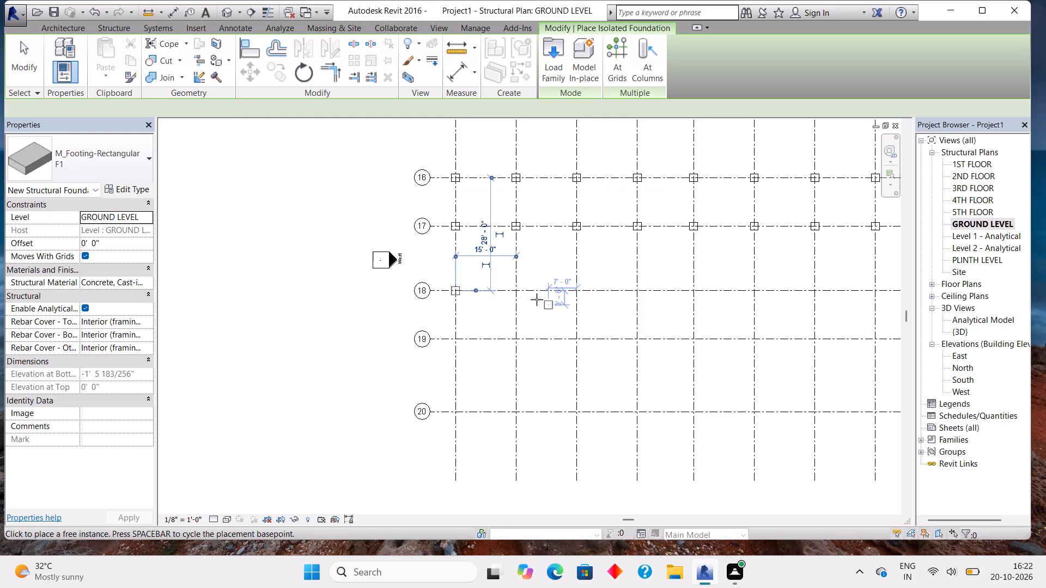
pyautogui.click(515, 290)
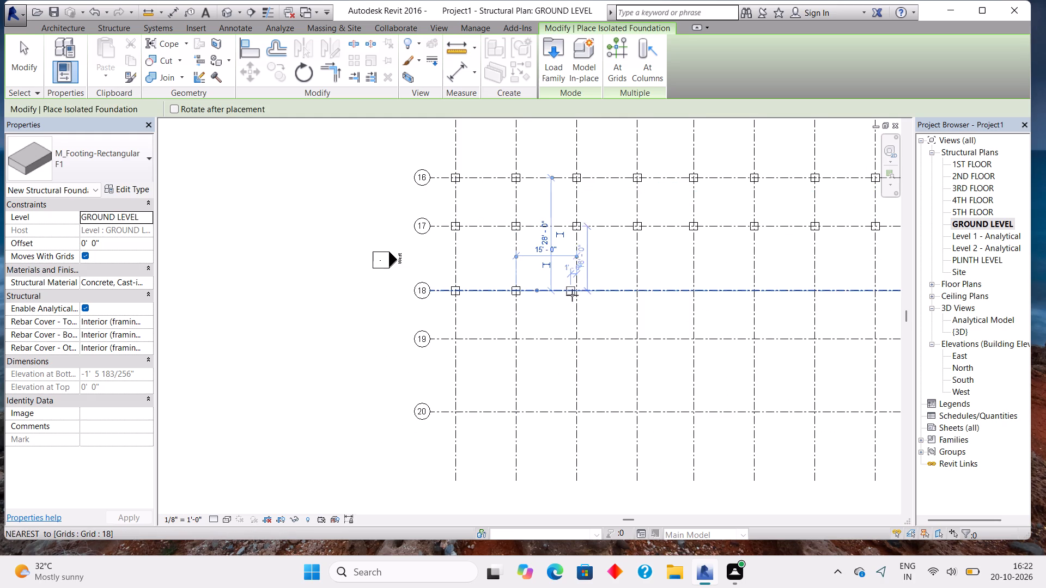
pyautogui.click(575, 293)
pyautogui.click(634, 291)
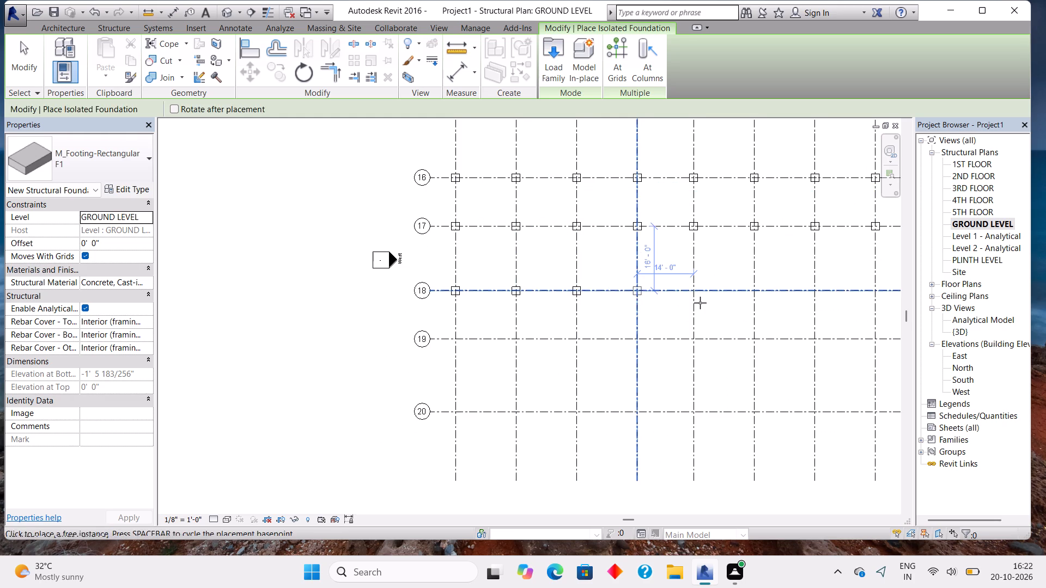
pyautogui.click(694, 292)
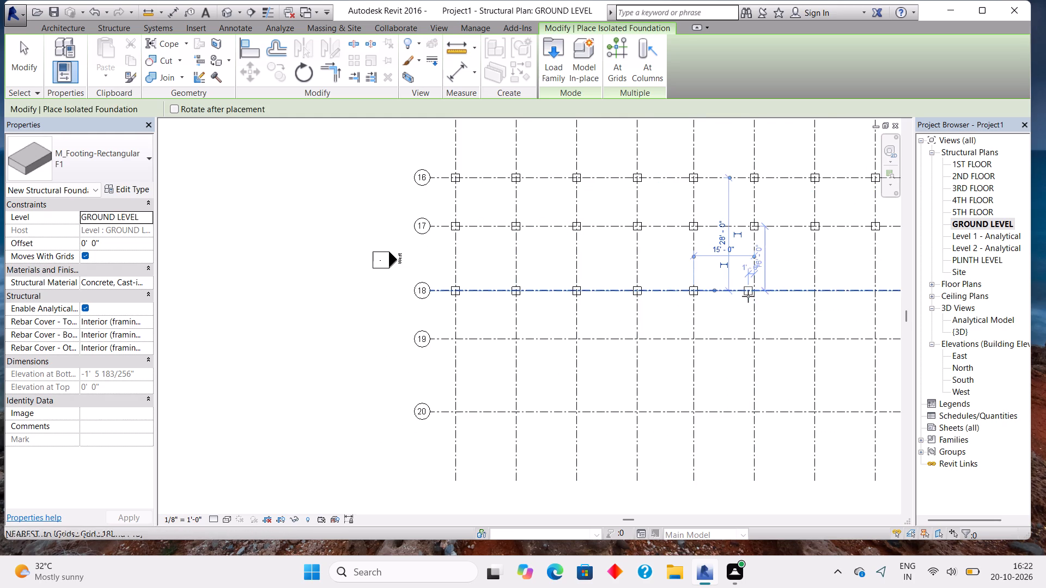
pyautogui.click(751, 296)
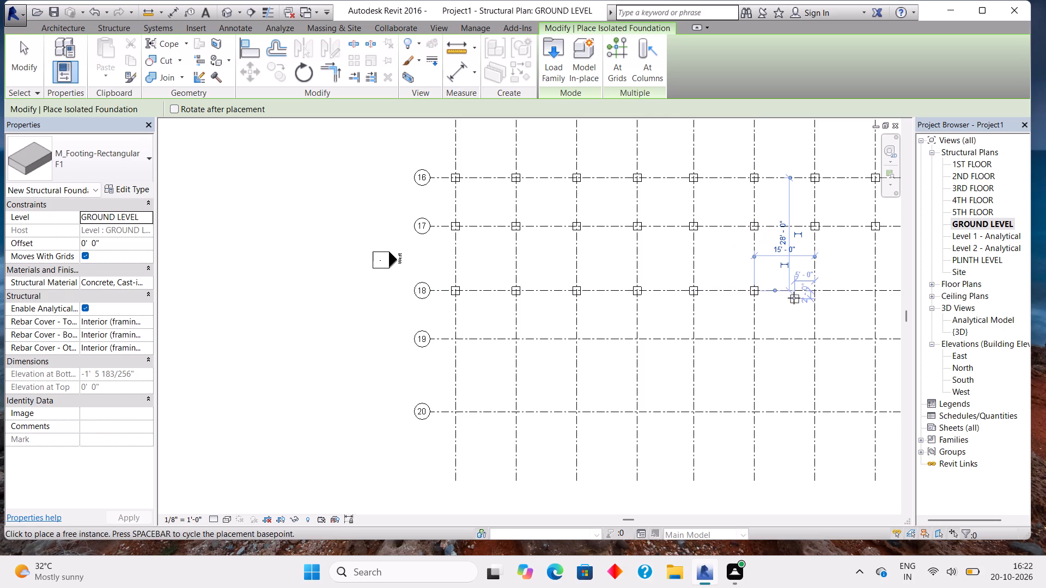
pyautogui.click(812, 290)
pyautogui.moveTo(862, 334); pyautogui.dragTo(852, 334, button='middle')
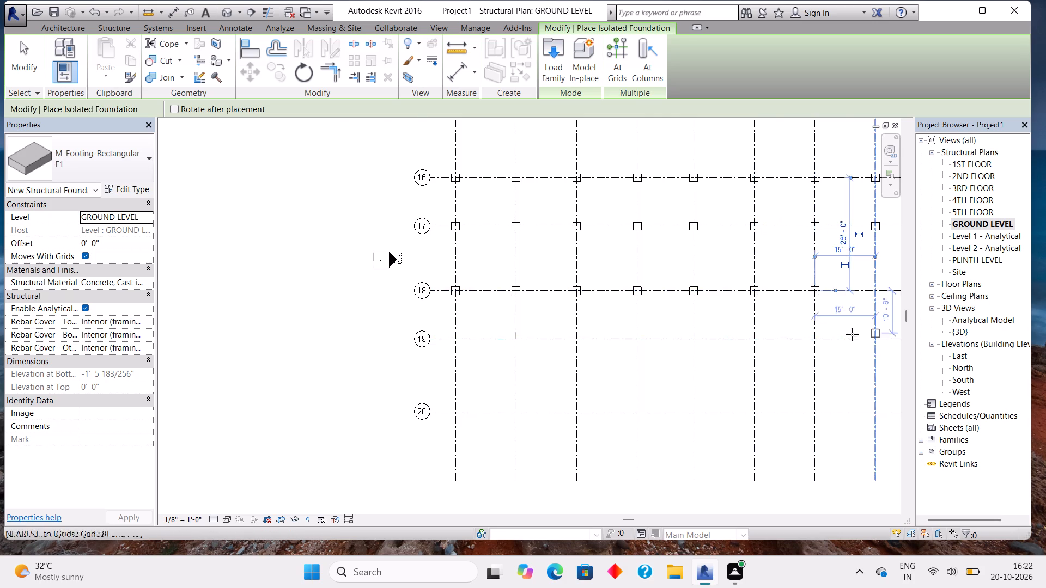
pyautogui.moveTo(852, 334); pyautogui.dragTo(480, 364, button='middle')
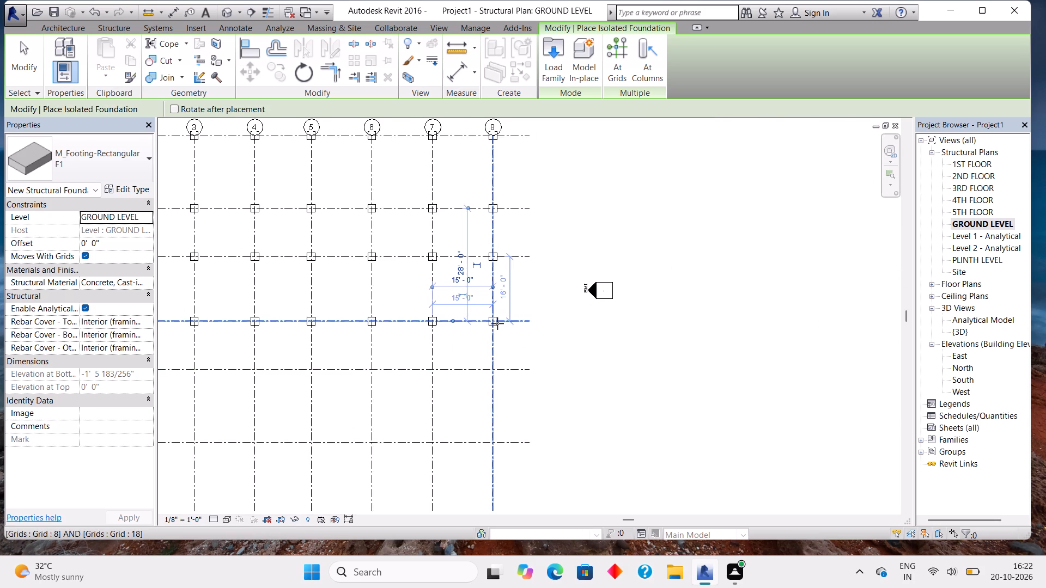
pyautogui.click(497, 323)
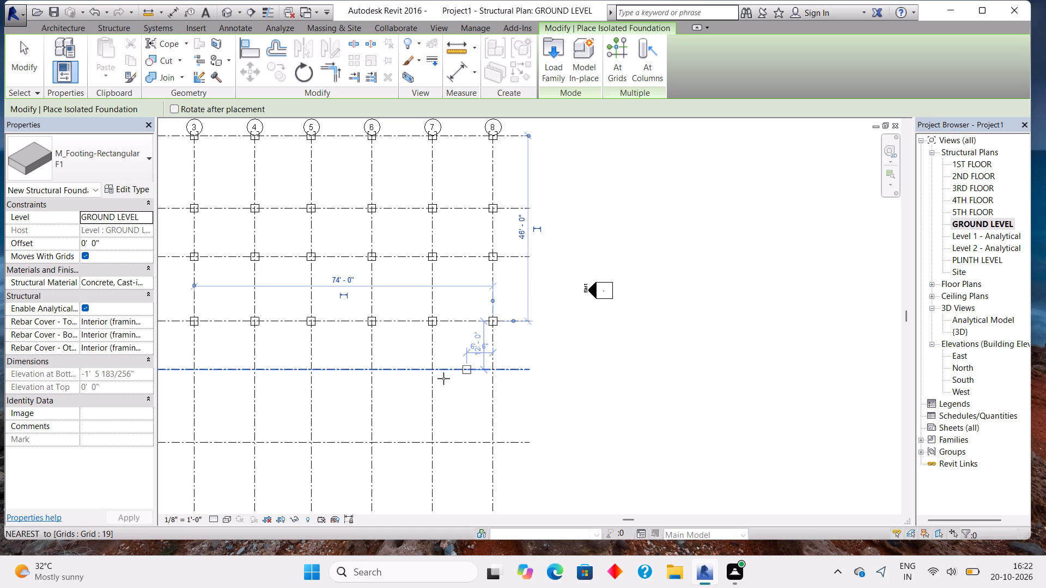
# Place isolated F1 footings along grid 19 at its intersections with grids 8, 7, 6, 5, 1 and 2.
pyautogui.click(492, 365)
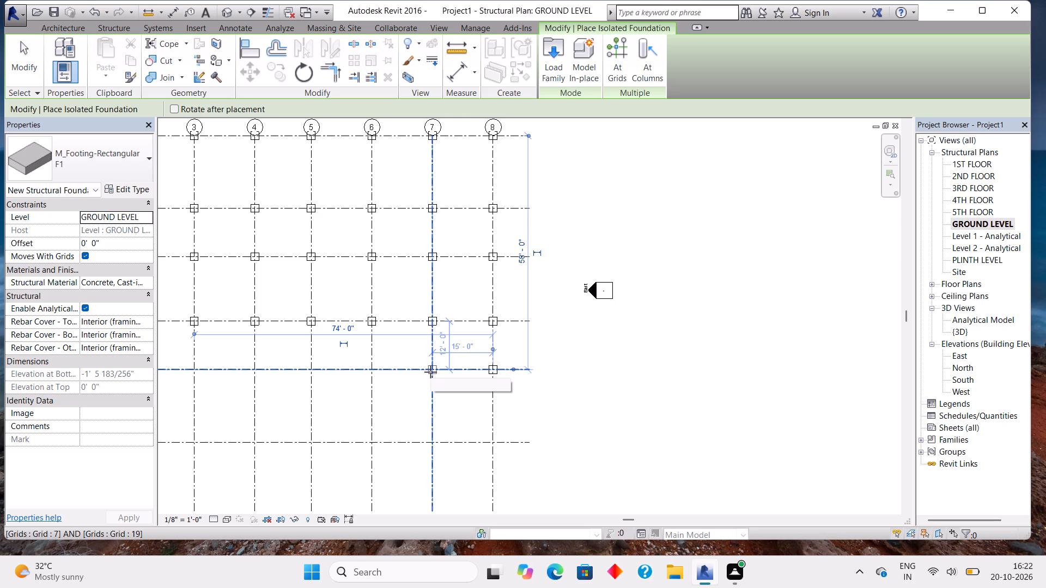
pyautogui.click(430, 372)
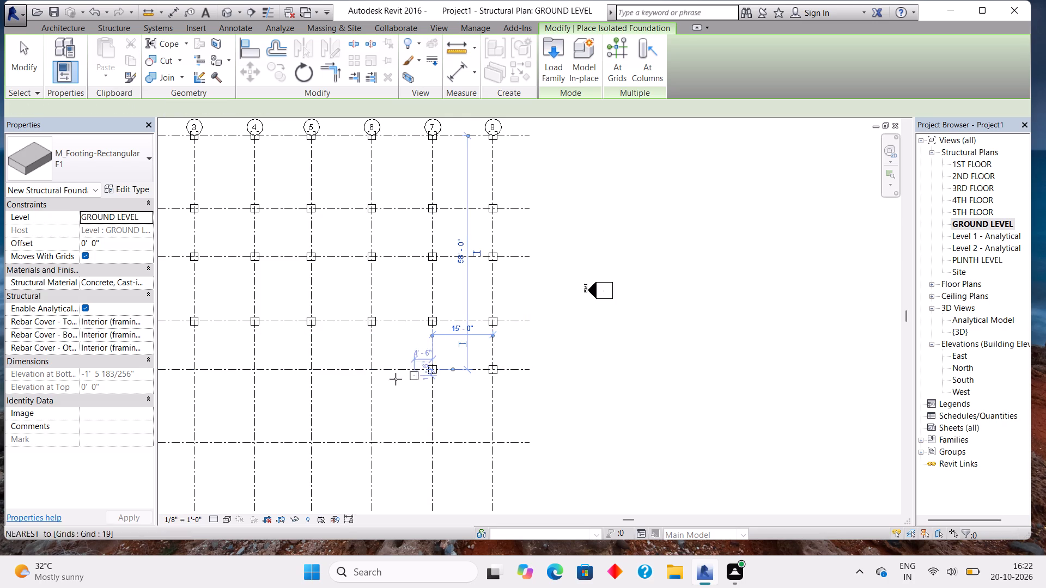
pyautogui.click(371, 369)
pyautogui.click(312, 370)
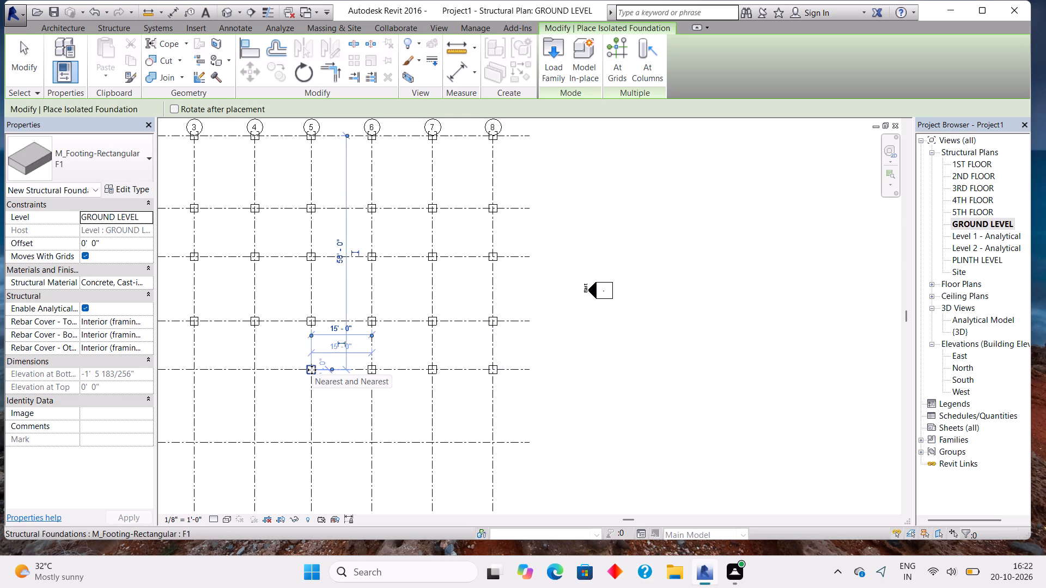
pyautogui.moveTo(183, 373); pyautogui.dragTo(441, 359, button='middle')
pyautogui.click(327, 359)
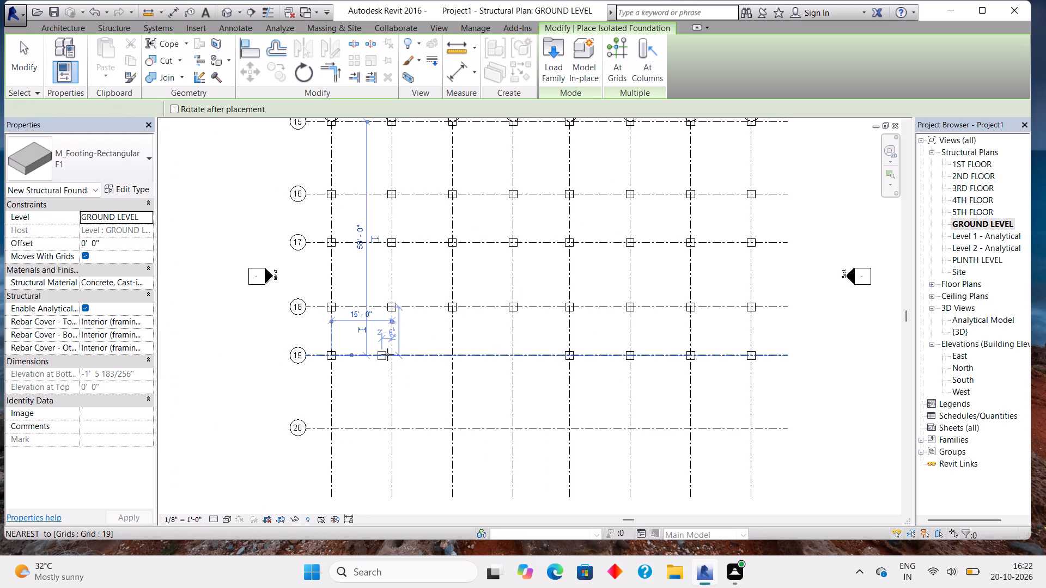
pyautogui.click(395, 354)
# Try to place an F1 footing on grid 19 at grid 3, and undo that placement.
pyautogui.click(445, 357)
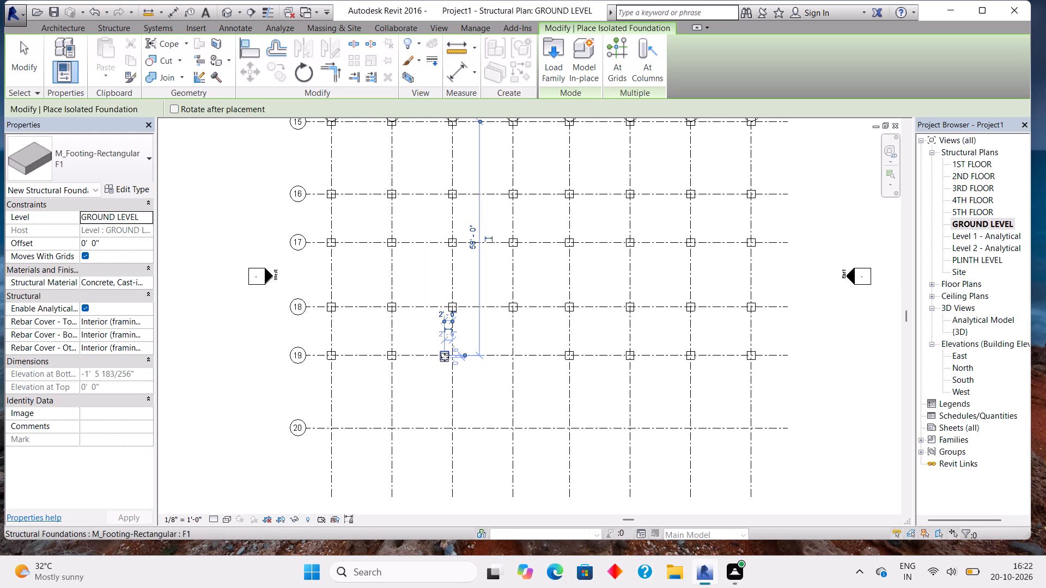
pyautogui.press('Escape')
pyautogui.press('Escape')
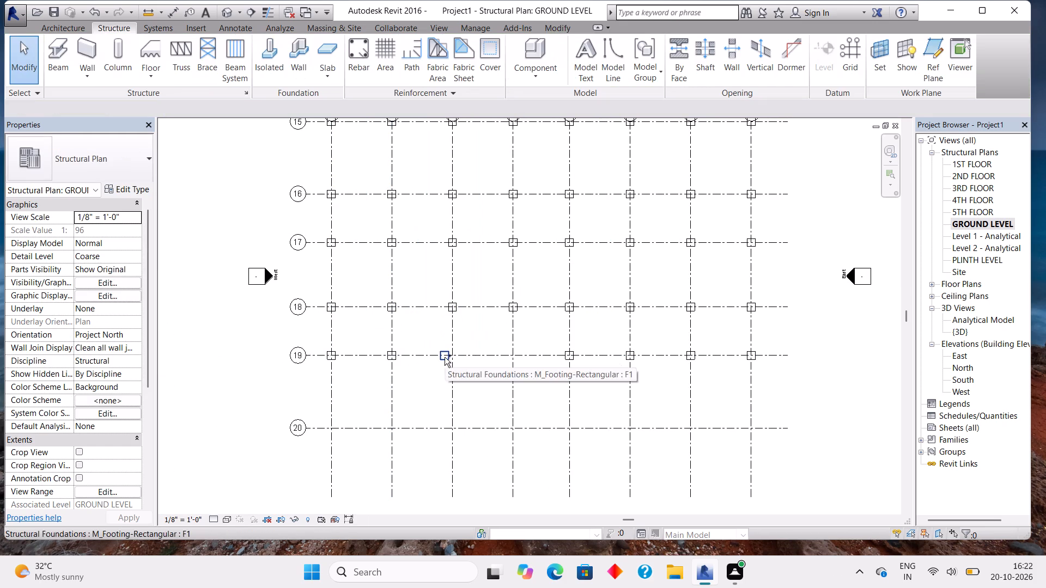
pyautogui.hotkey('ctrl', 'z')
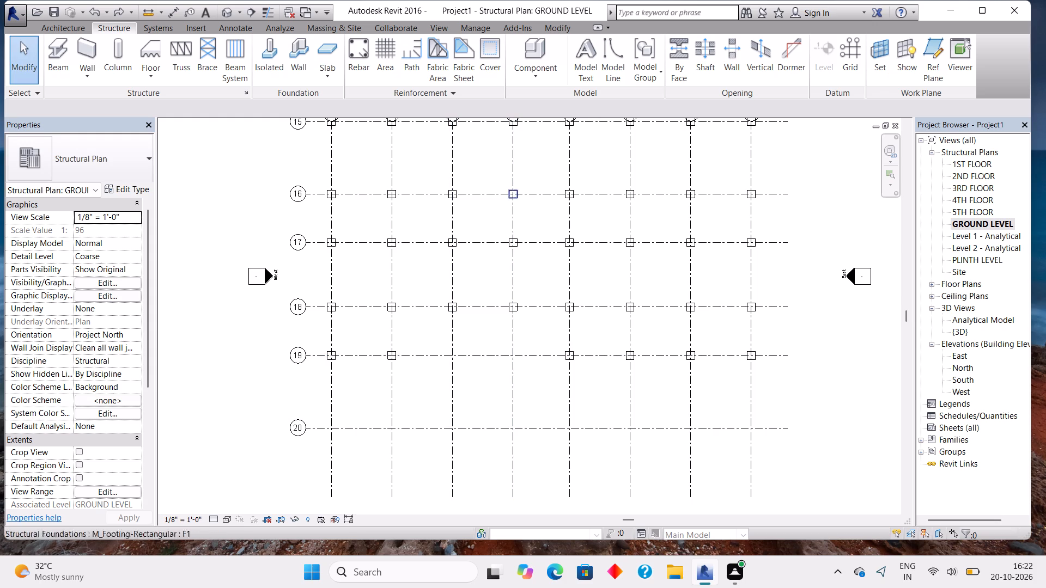
# Place isolated F1 footings on grid 19 at its intersections with grids 3 and 4.
pyautogui.click(262, 56)
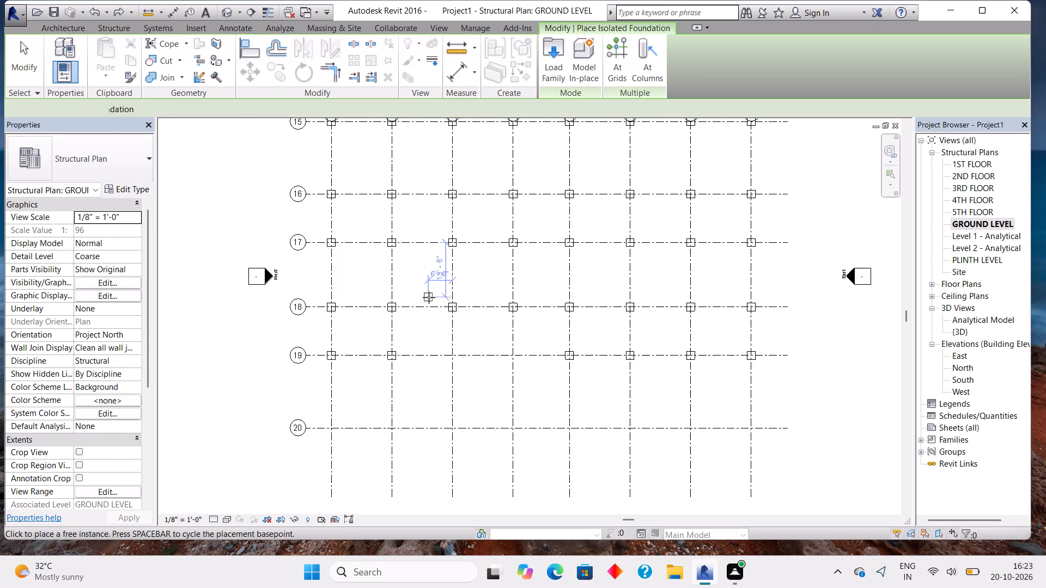
pyautogui.scroll(3, 464, 370)
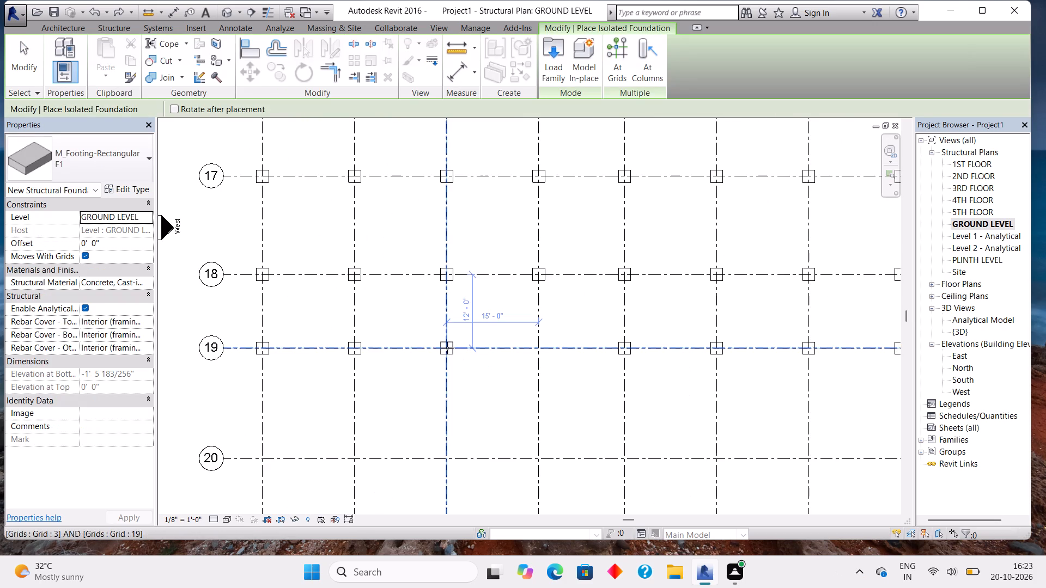
pyautogui.click(447, 348)
pyautogui.click(536, 350)
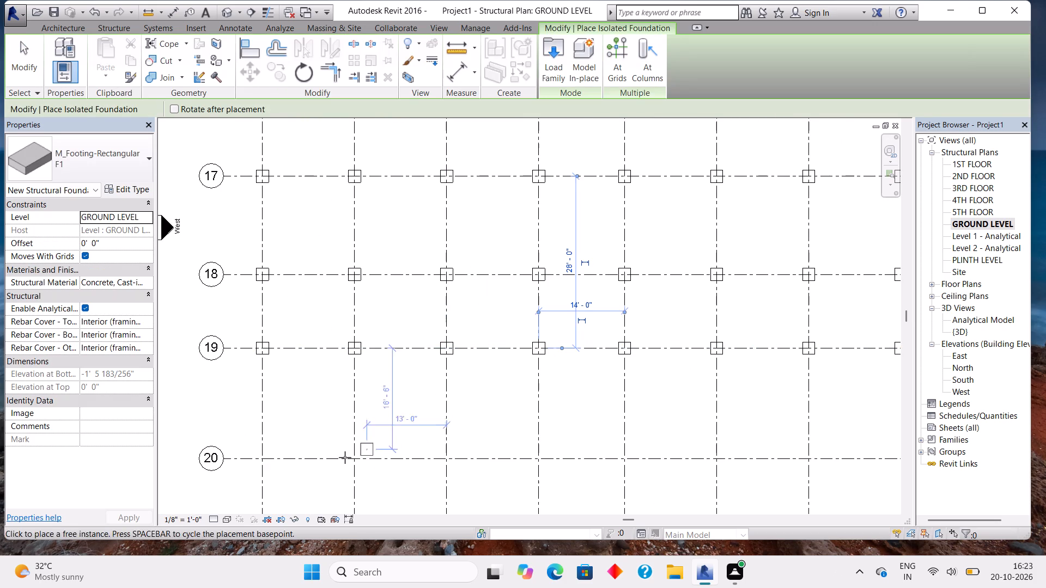
# Place isolated F1 footings along grid 20 at its intersections with grids 1 to 8, and end footing placement.
pyautogui.click(263, 460)
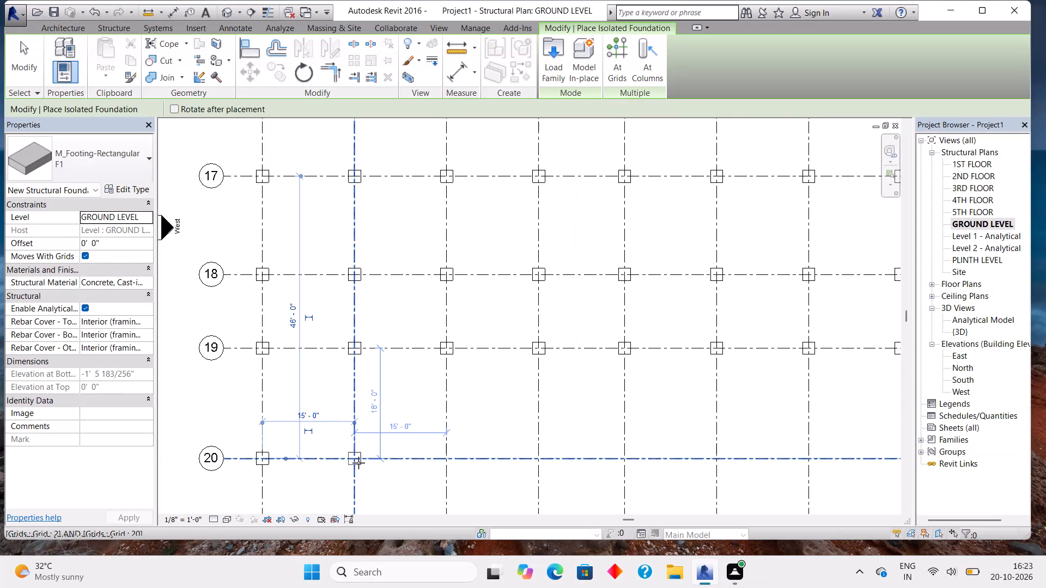
pyautogui.click(359, 462)
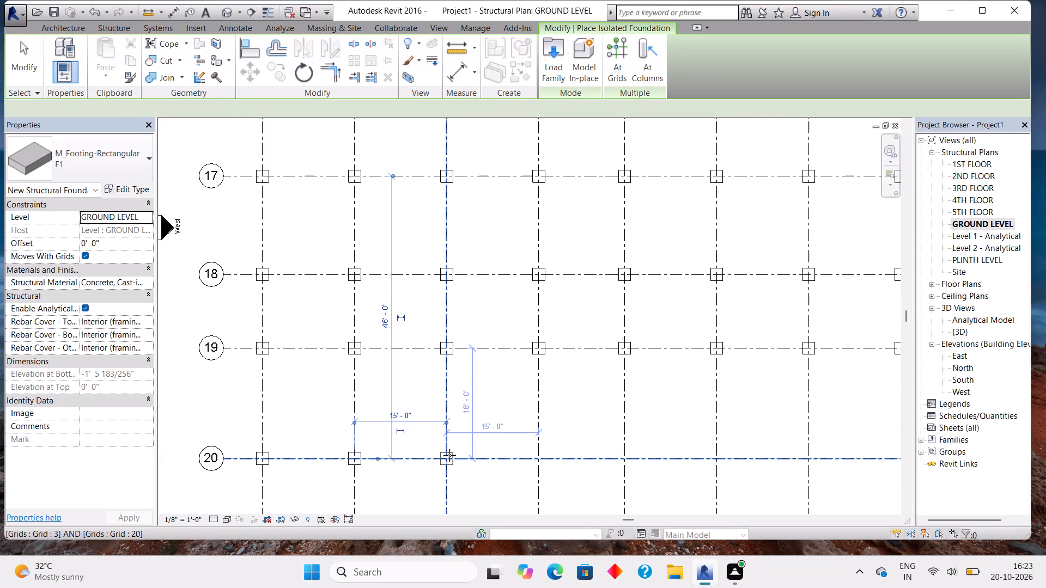
pyautogui.click(449, 455)
pyautogui.click(533, 463)
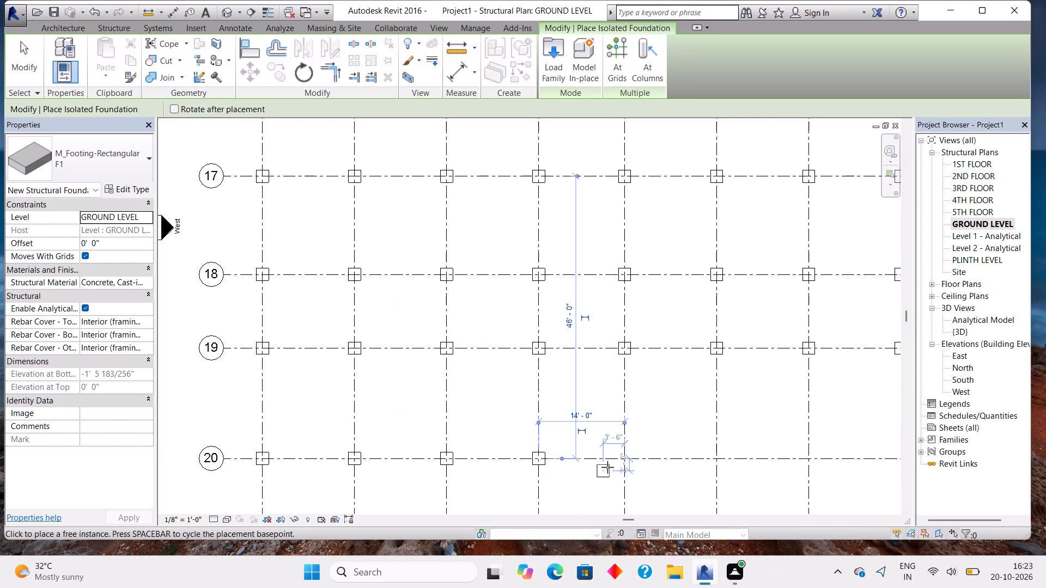
pyautogui.click(625, 457)
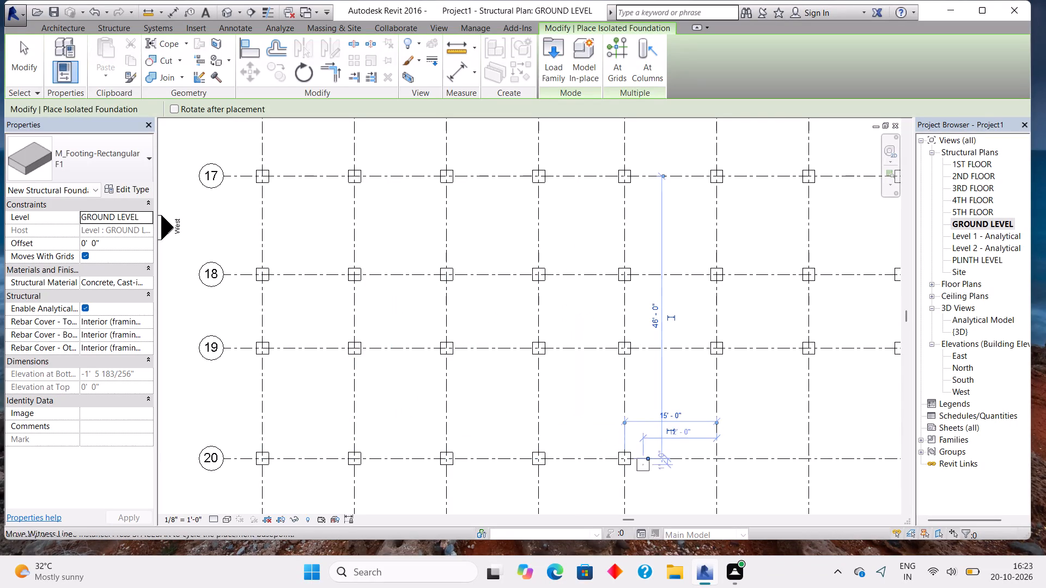
pyautogui.click(720, 461)
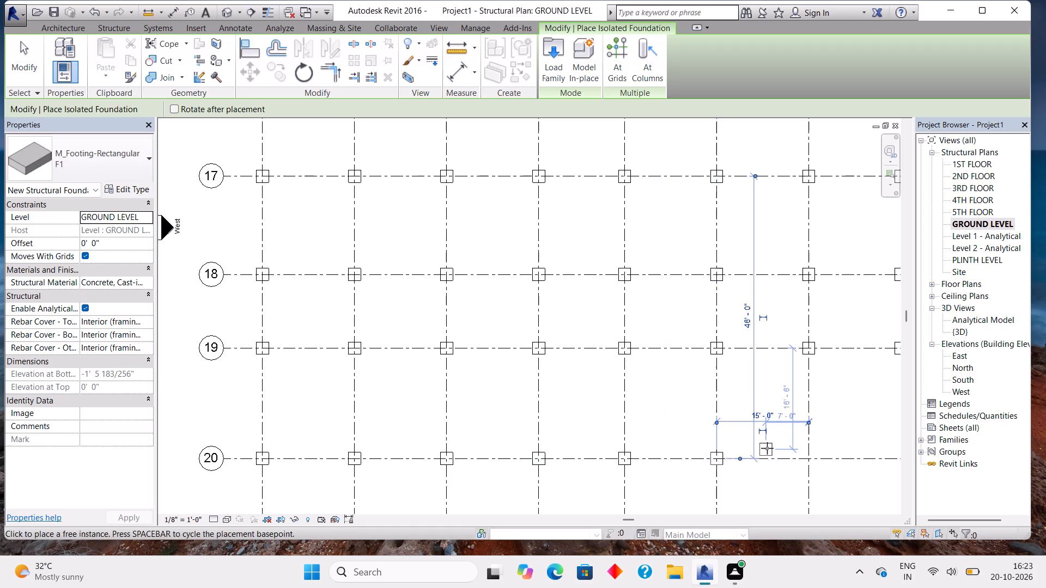
pyautogui.moveTo(767, 448); pyautogui.dragTo(533, 385, button='middle')
pyautogui.click(573, 392)
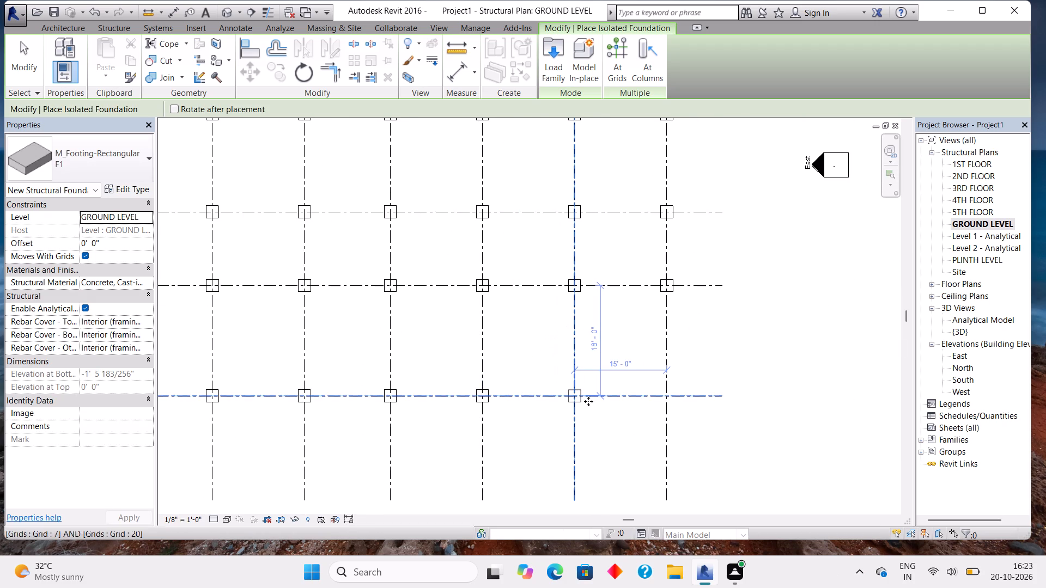
pyautogui.click(666, 393)
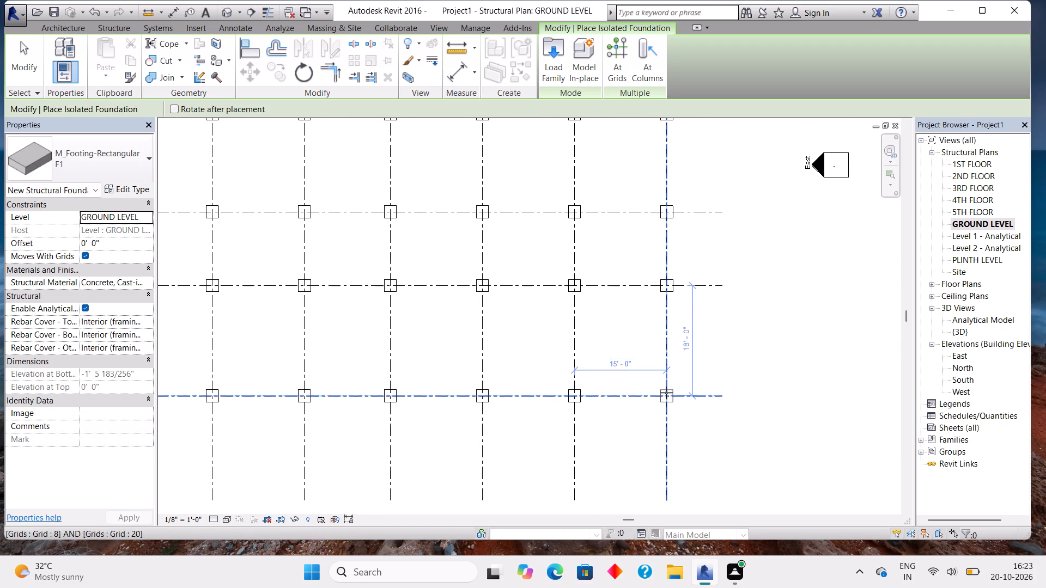
pyautogui.scroll(-3, 659, 409)
pyautogui.scroll(-4, 623, 448)
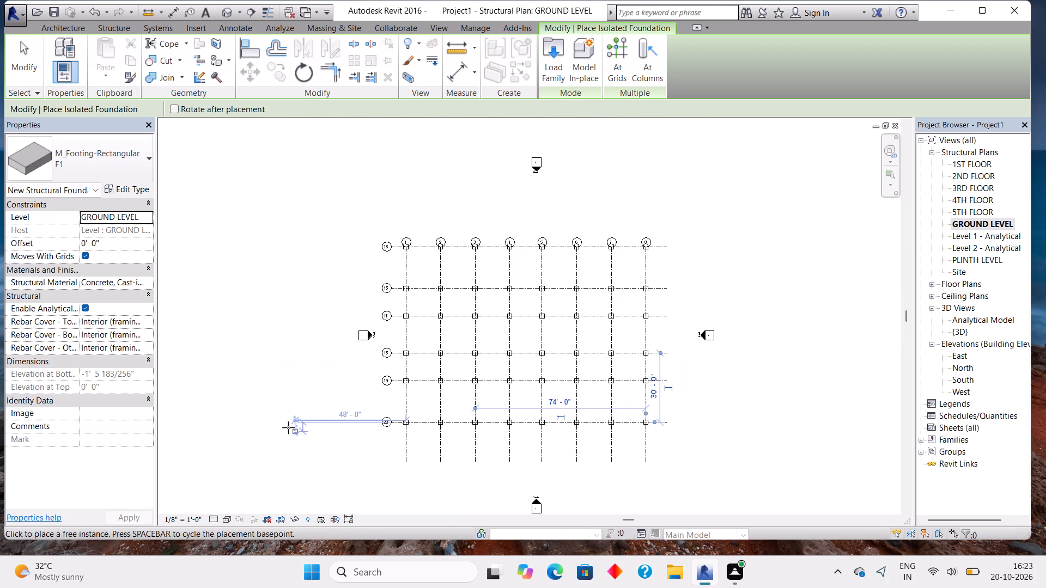
pyautogui.press('Escape')
pyautogui.press('Escape')
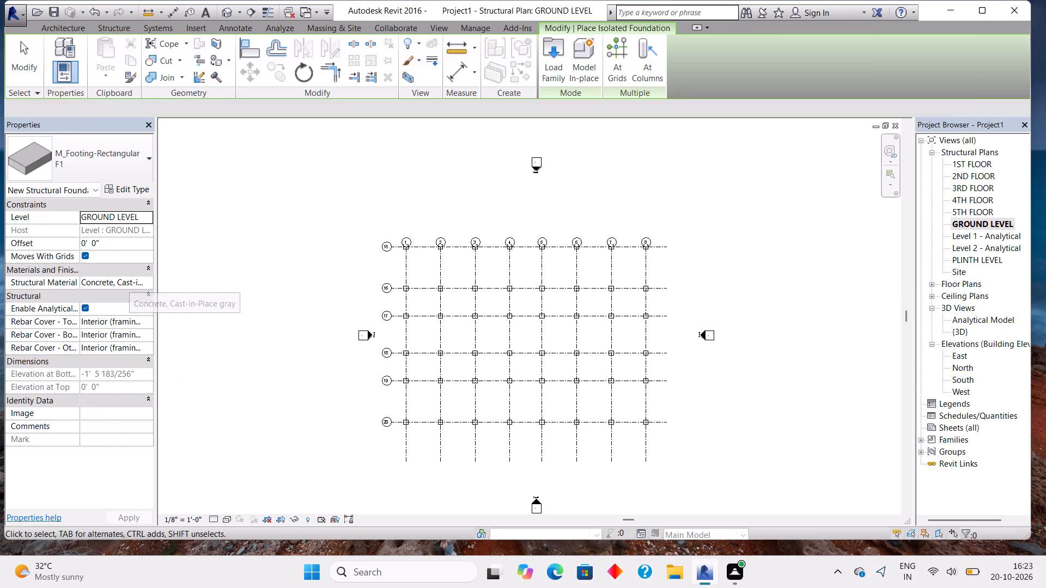
pyautogui.press('Escape')
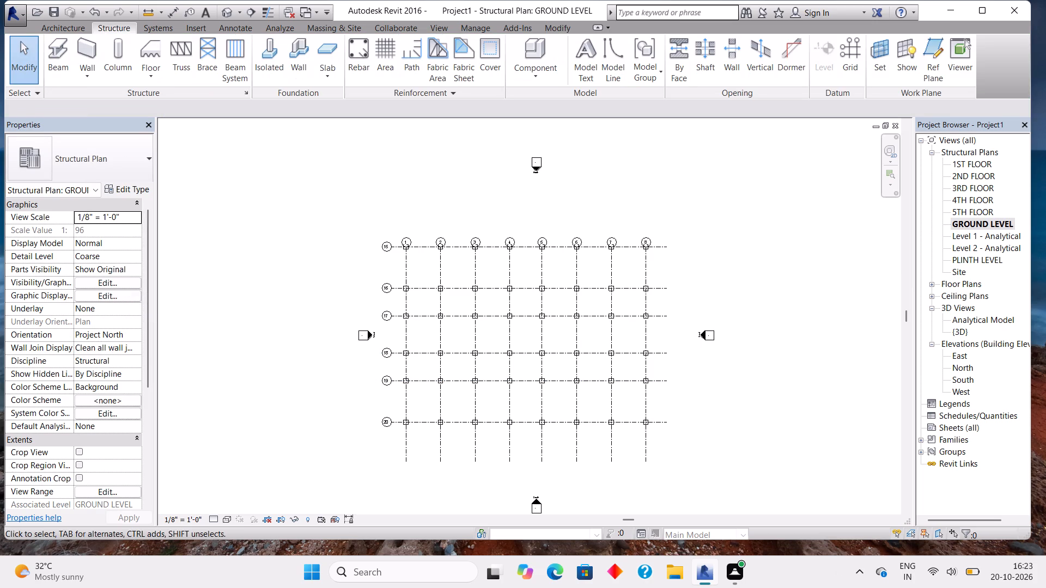
# Start a structural column and load the M_Concrete-Rectangular-Column family from the US Metric library's Structural Columns, Concrete folder.
pyautogui.click(121, 48)
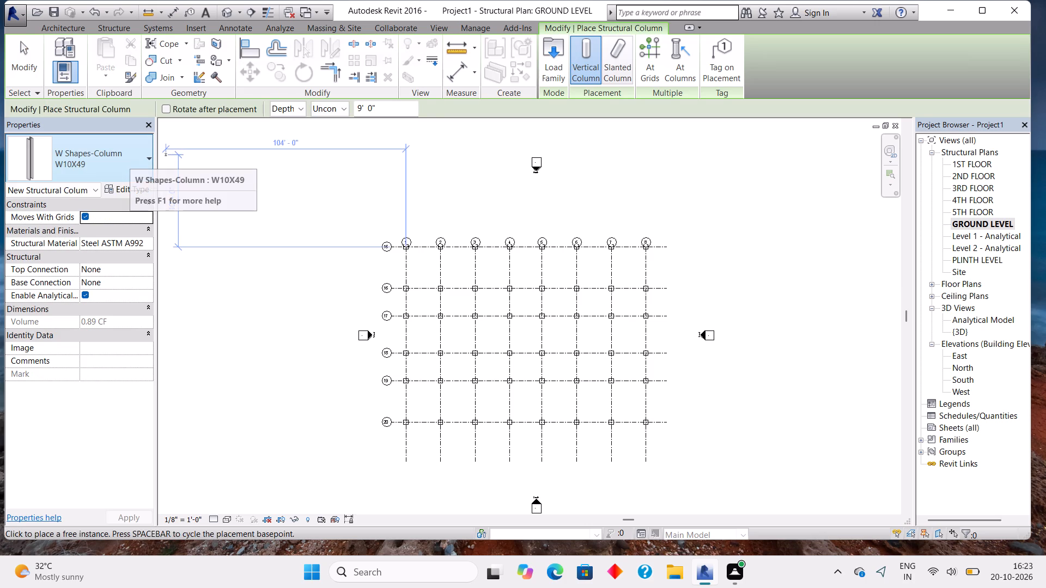
pyautogui.click(550, 42)
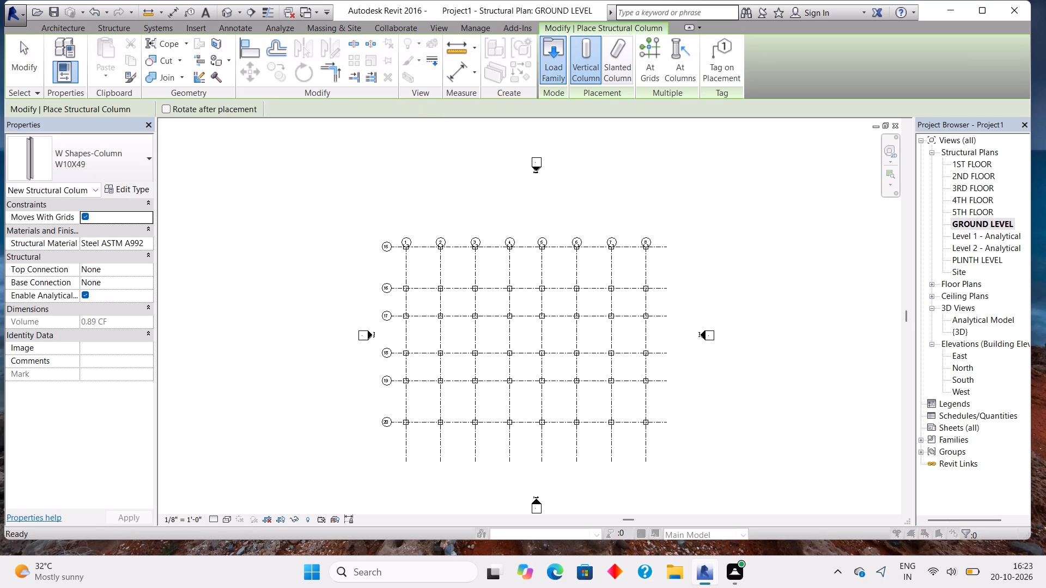
pyautogui.doubleClick(303, 214)
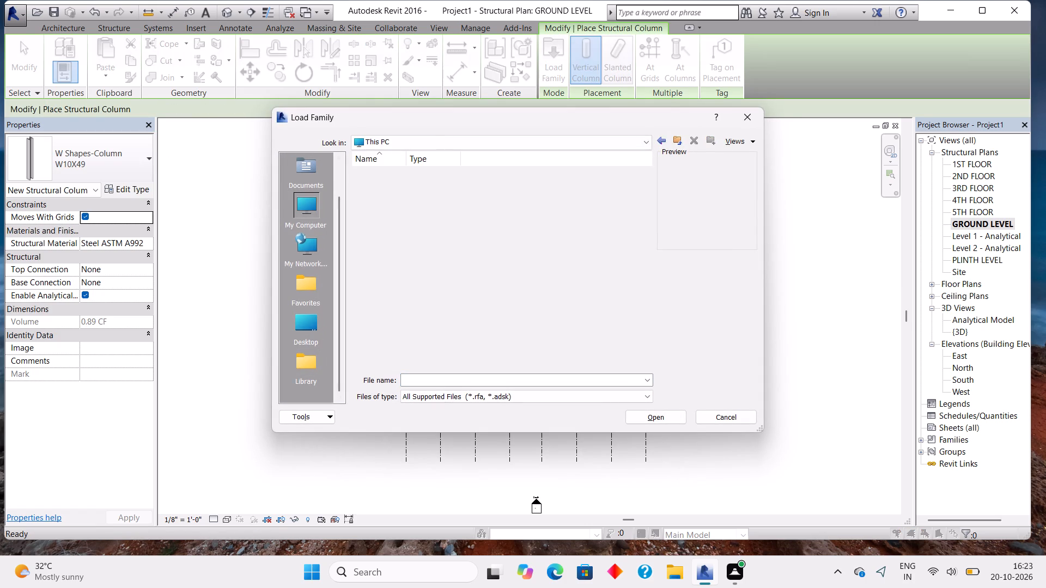
pyautogui.doubleClick(382, 205)
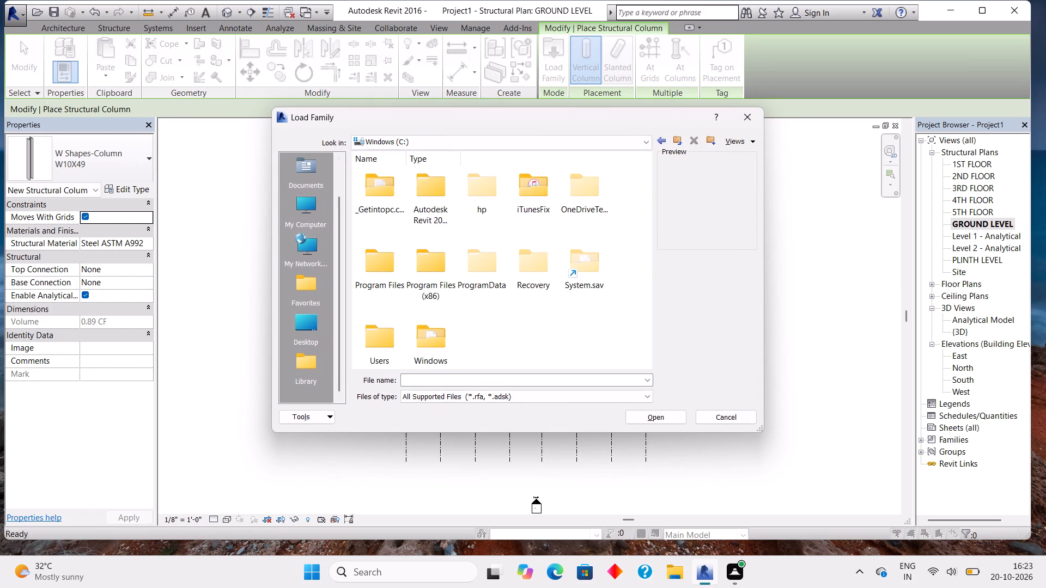
pyautogui.doubleClick(439, 197)
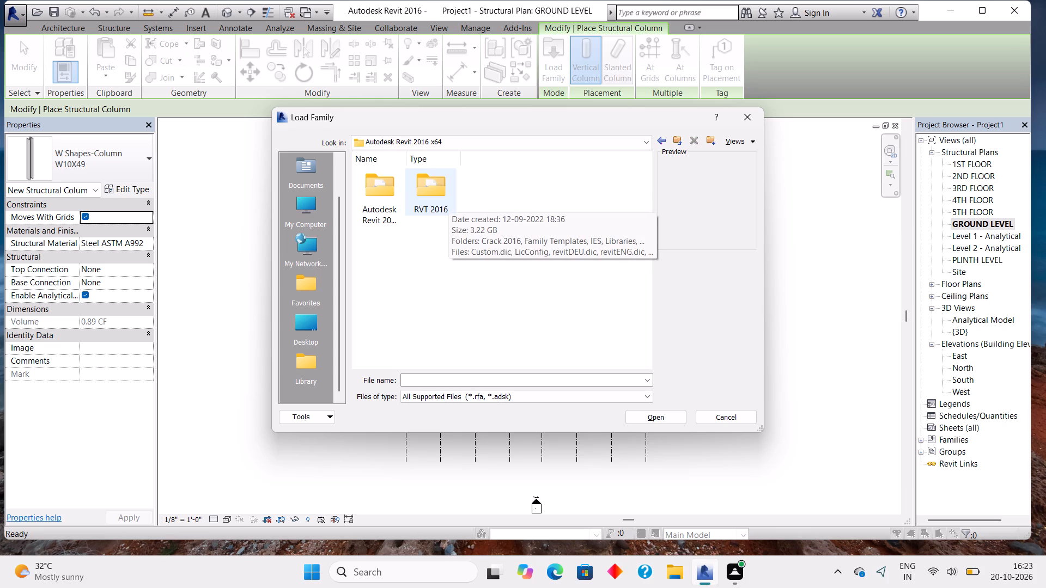
pyautogui.doubleClick(440, 197)
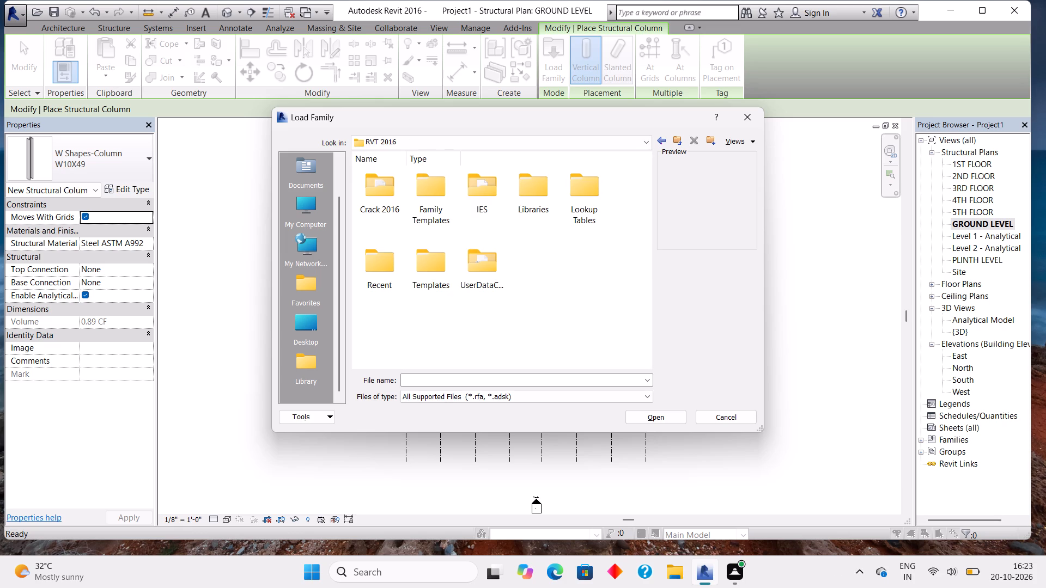
pyautogui.doubleClick(524, 204)
pyautogui.doubleClick(437, 201)
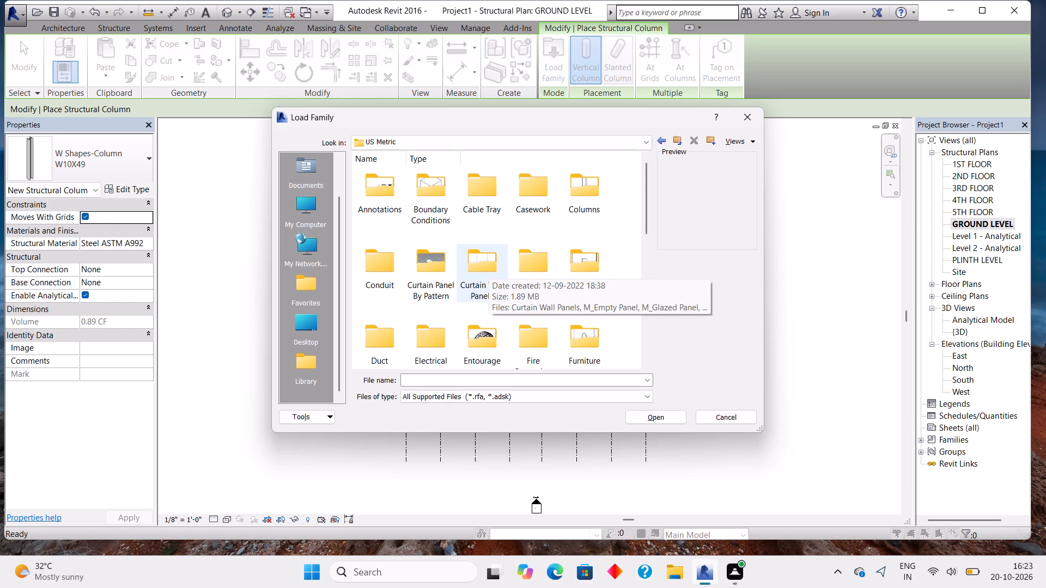
pyautogui.scroll(-5, 466, 234)
pyautogui.doubleClick(431, 200)
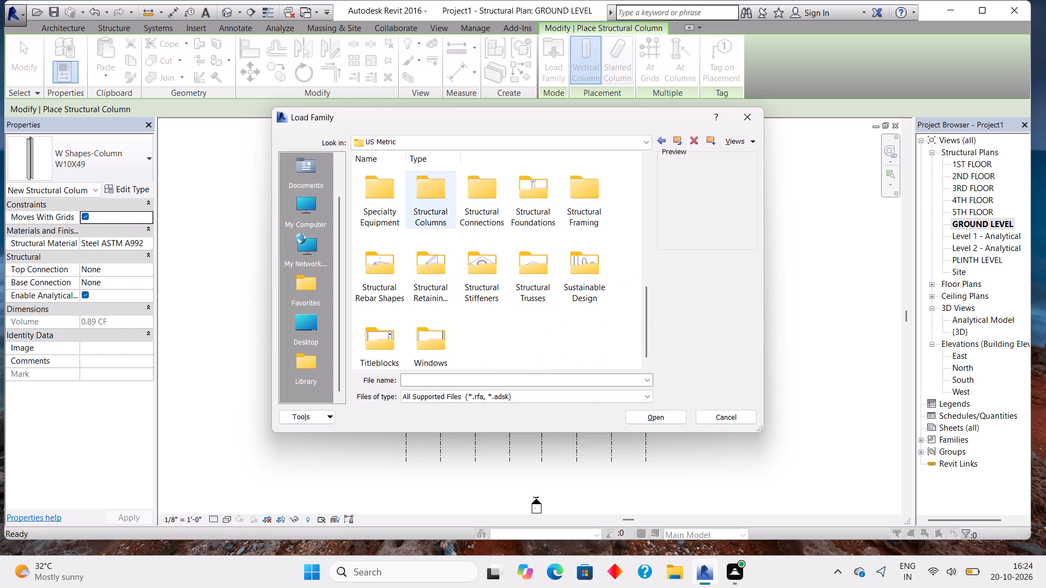
pyautogui.doubleClick(391, 200)
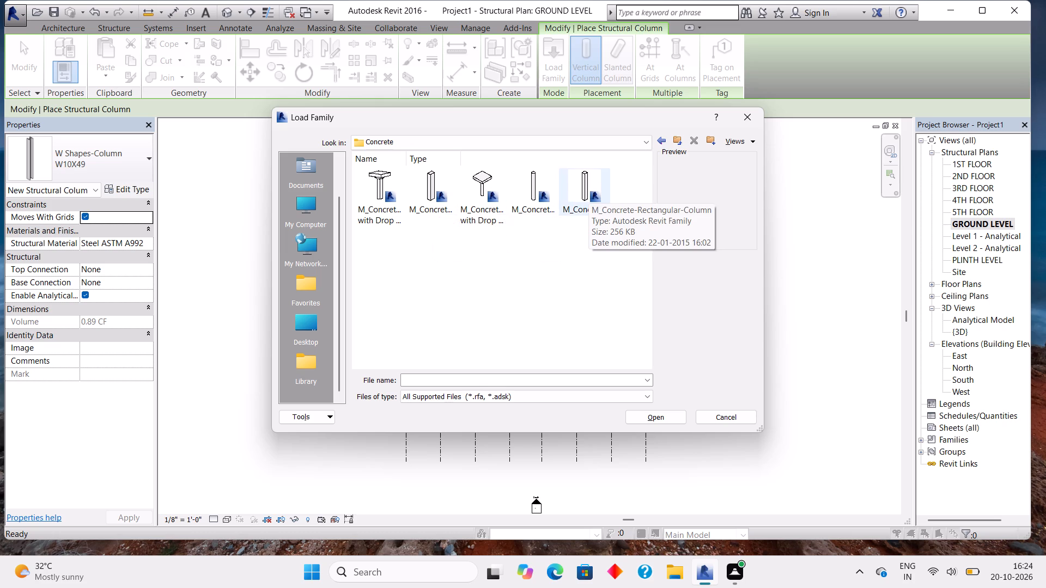
pyautogui.click(416, 194)
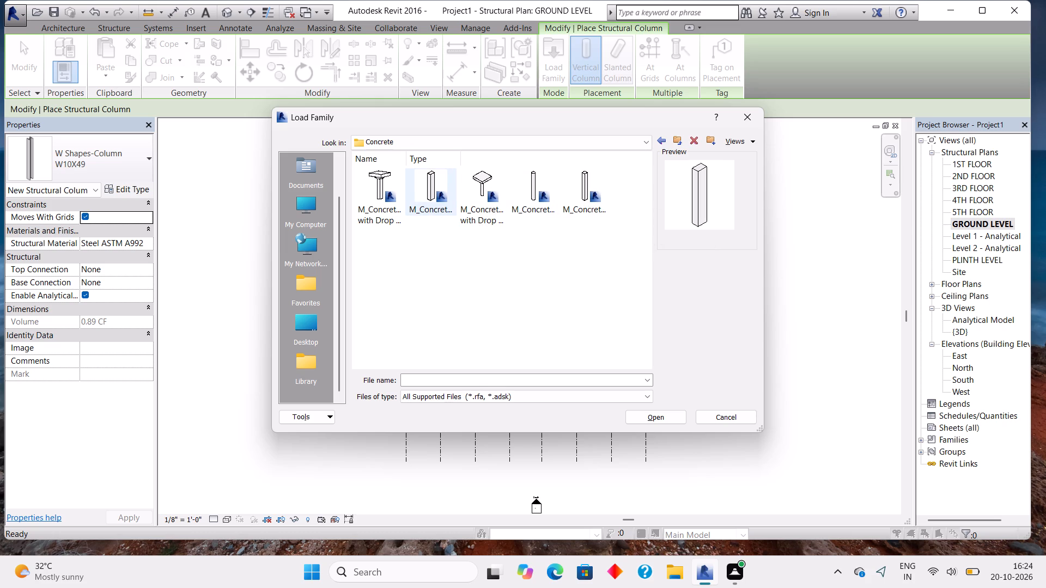
pyautogui.doubleClick(416, 194)
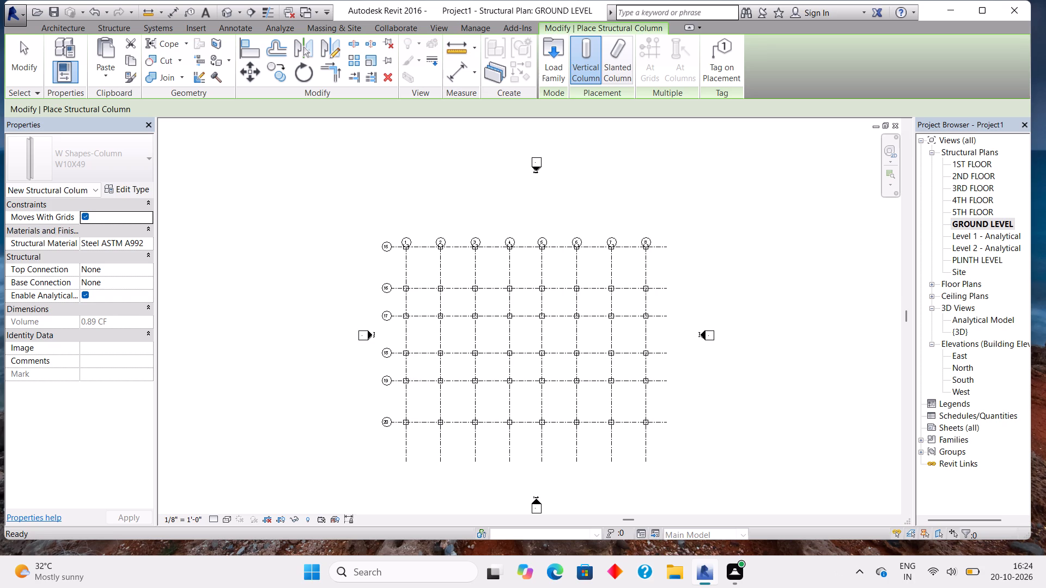
# Duplicate the 300 x 450mm rectangular concrete column type as C1.
pyautogui.click(133, 188)
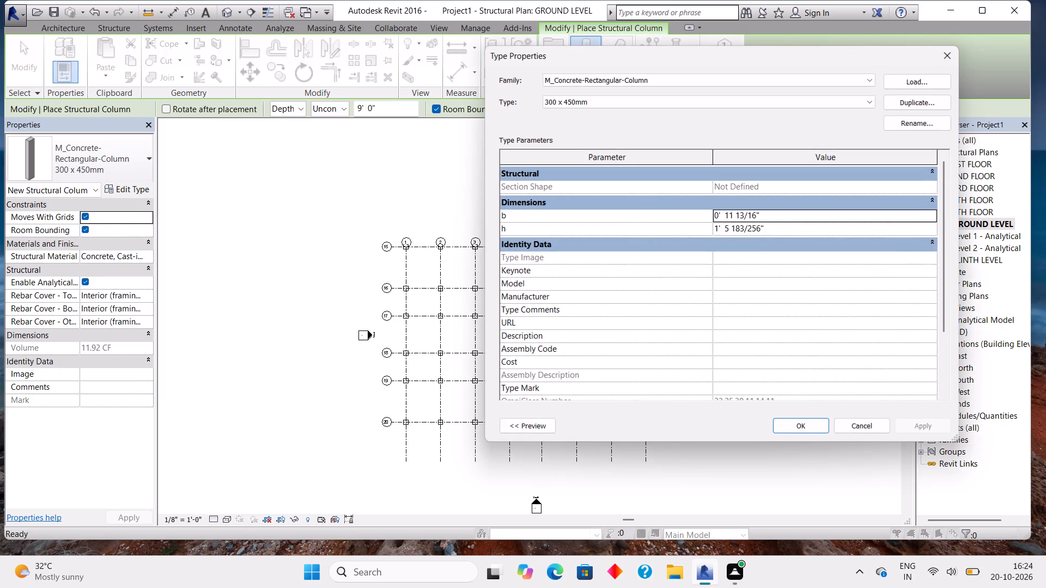
pyautogui.click(903, 102)
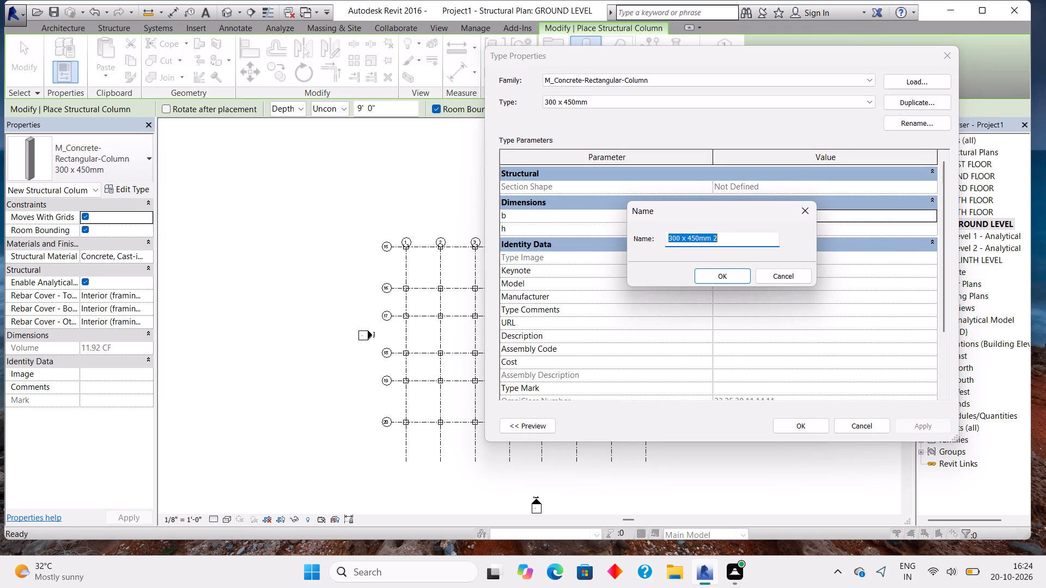
pyautogui.press('BackSpace')
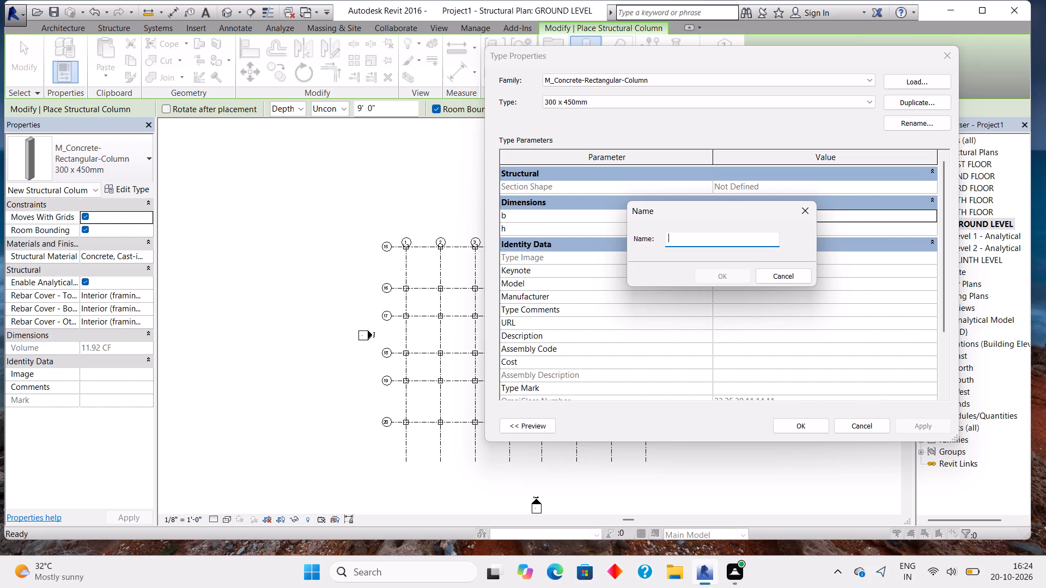
pyautogui.press('c')
pyautogui.press('1')
pyautogui.click(731, 277)
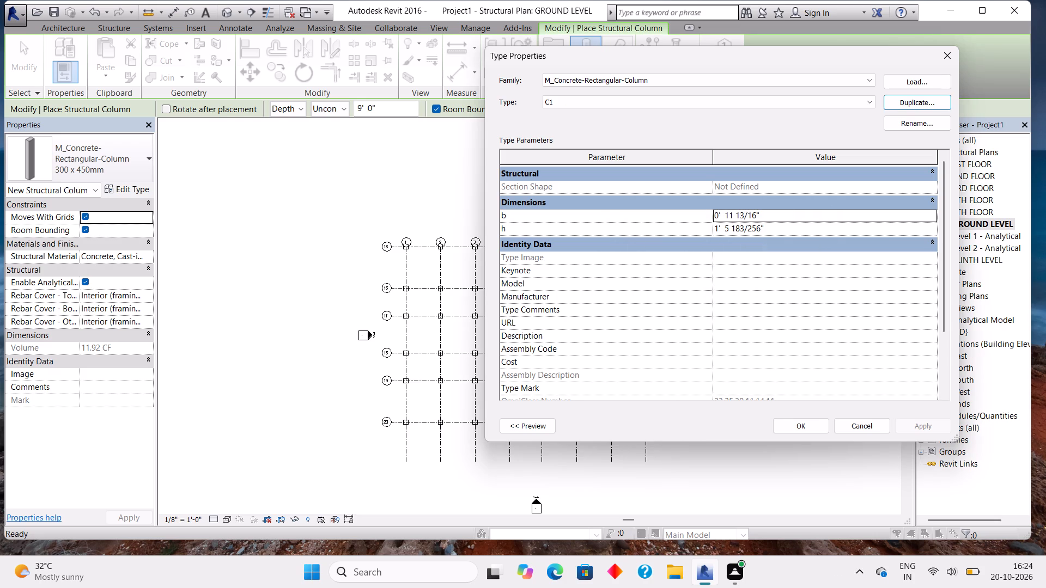
# Set both the b and h dimensions of column type C1 to 9' 0" and accept the type properties.
pyautogui.click(796, 217)
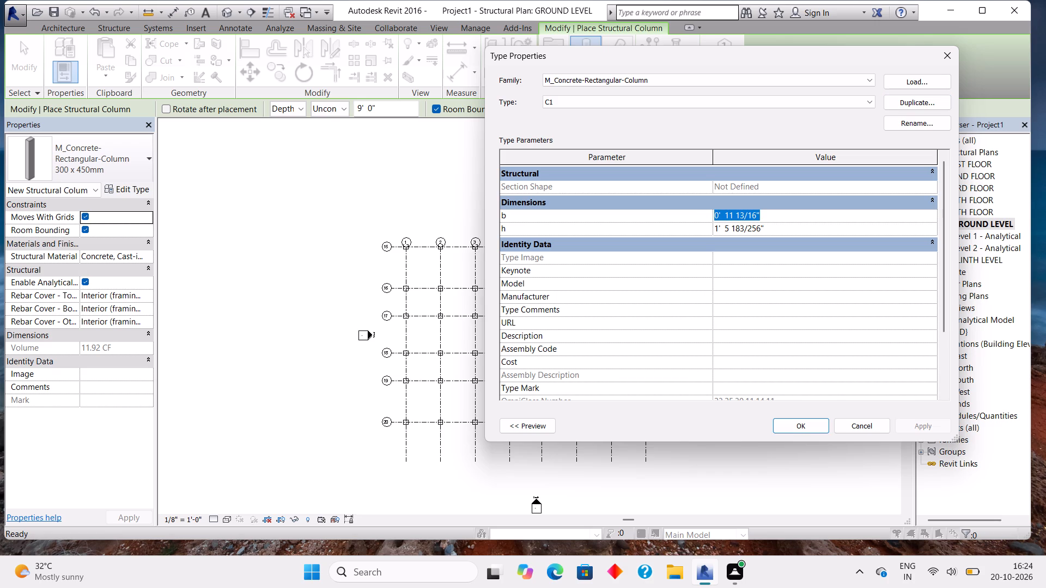
pyautogui.press('BackSpace')
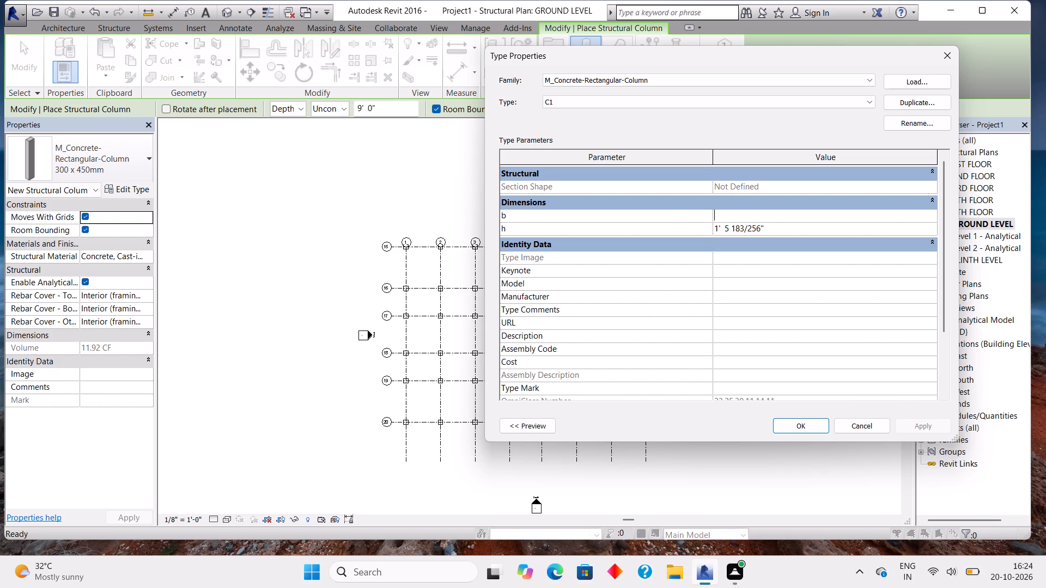
pyautogui.press('9')
pyautogui.press('Return')
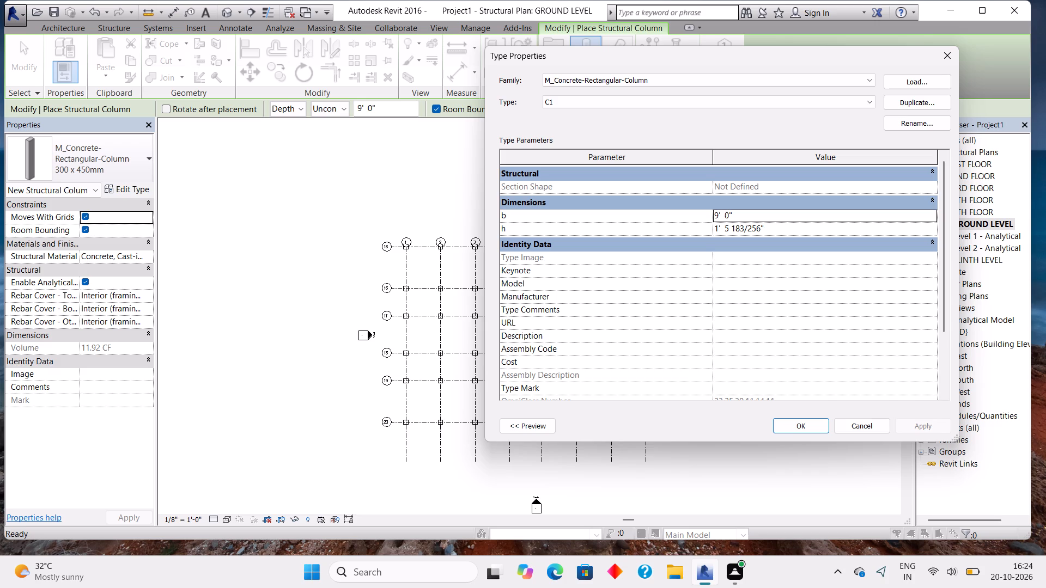
pyautogui.click(788, 227)
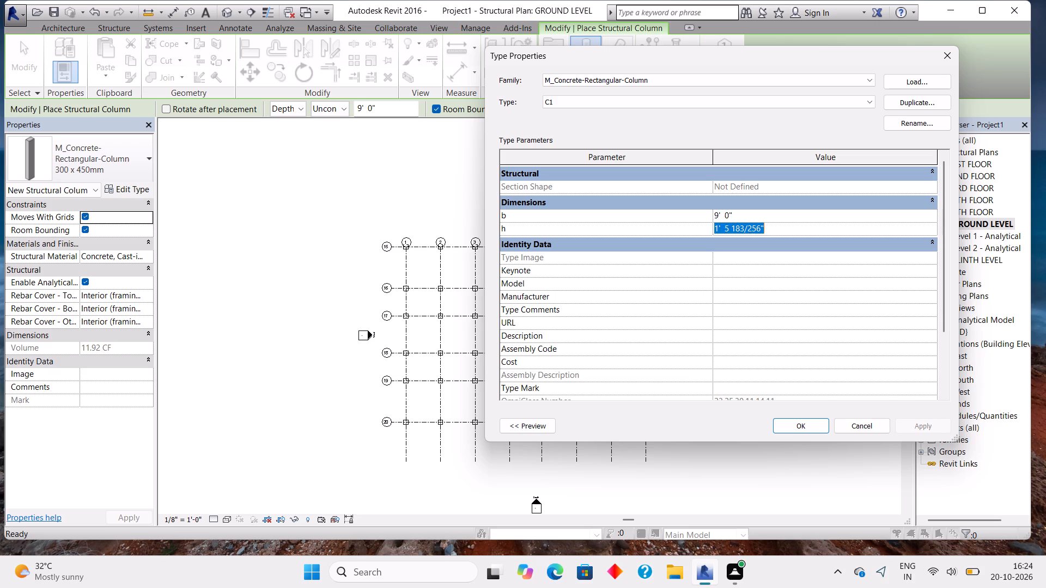
pyautogui.press('BackSpace')
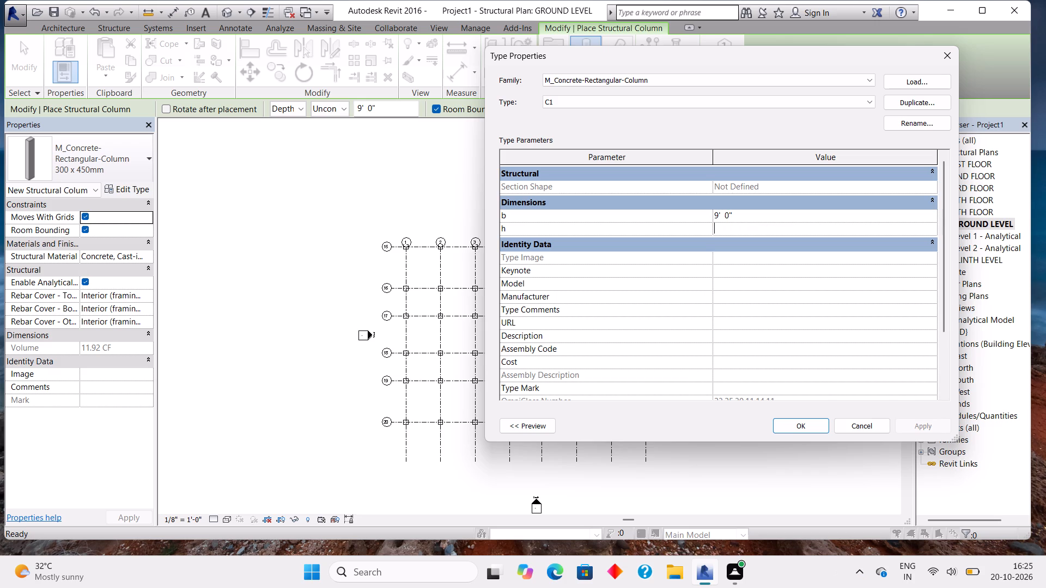
pyautogui.press('9')
pyautogui.press("'")
pyautogui.press('Return')
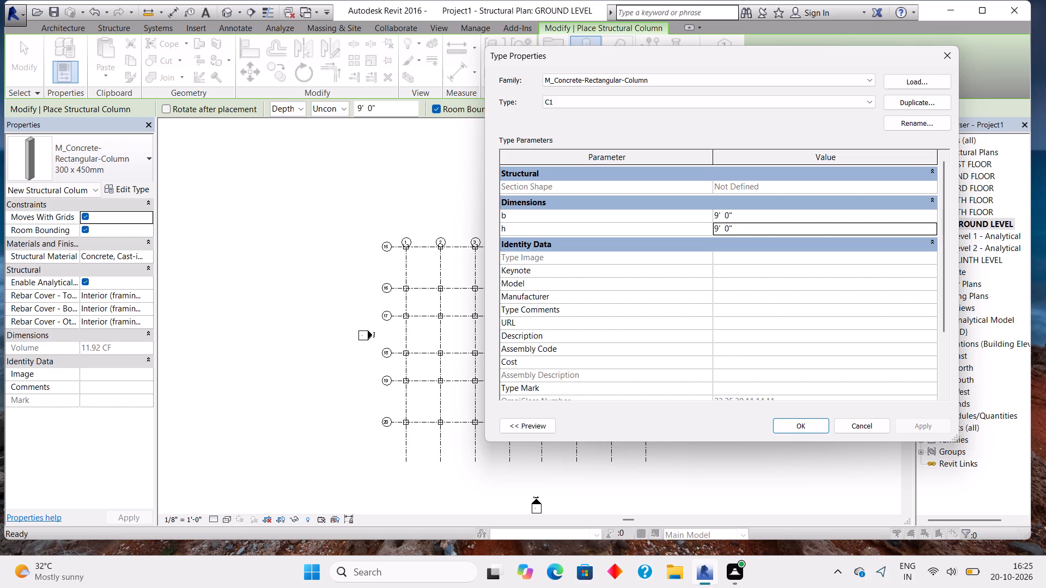
pyautogui.click(810, 430)
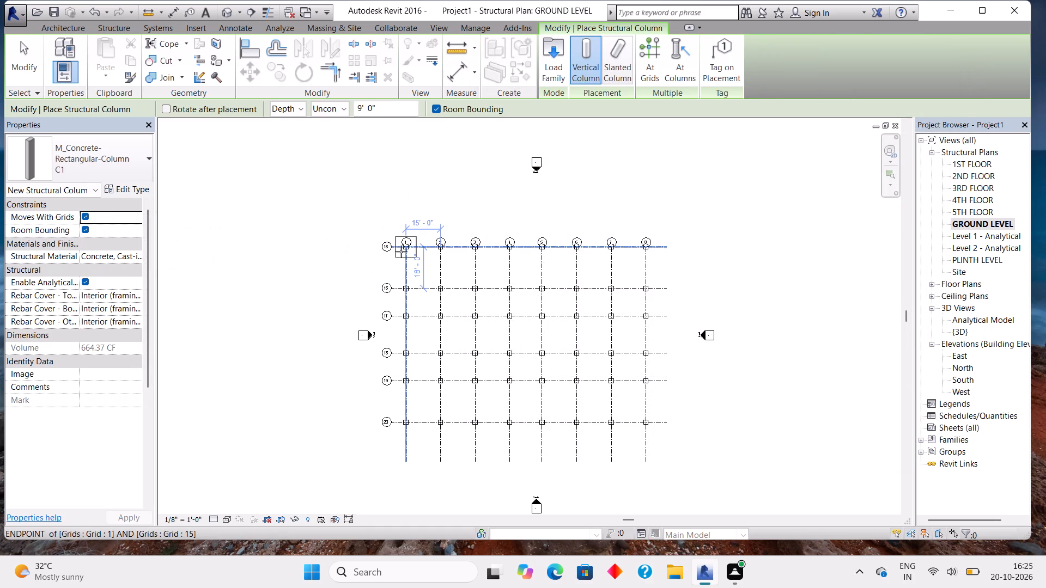
# Place C1 structural columns on grid 1 at its intersections with grids 15 and 20.
pyautogui.scroll(9, 401, 252)
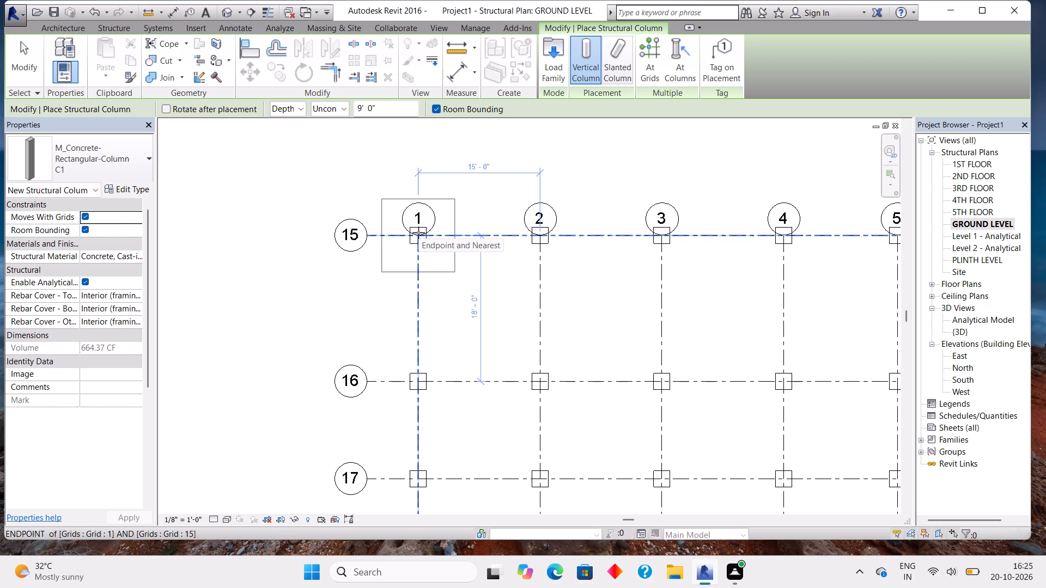
pyautogui.click(418, 232)
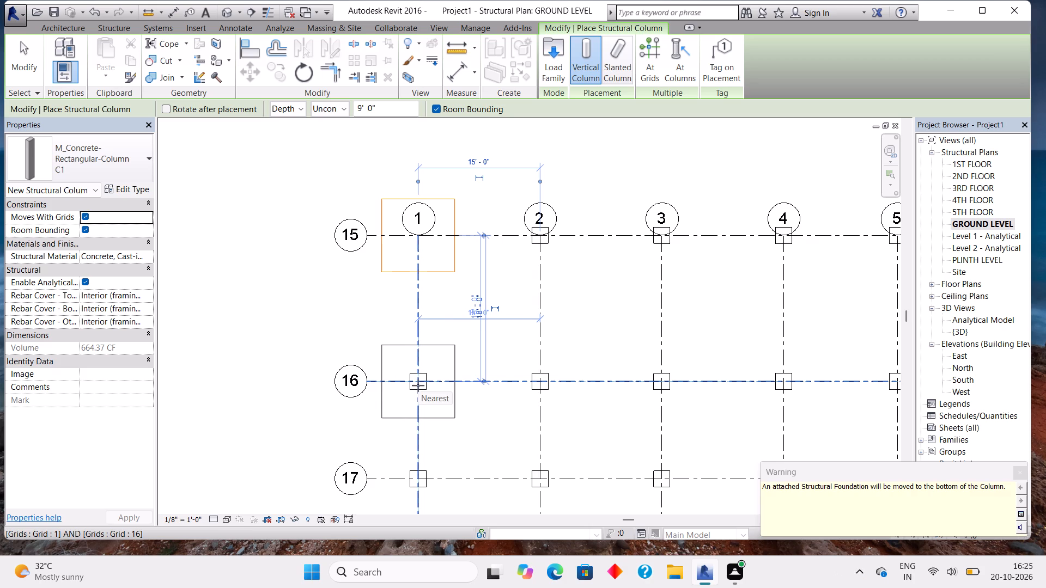
pyautogui.moveTo(441, 435); pyautogui.dragTo(446, 432, button='middle')
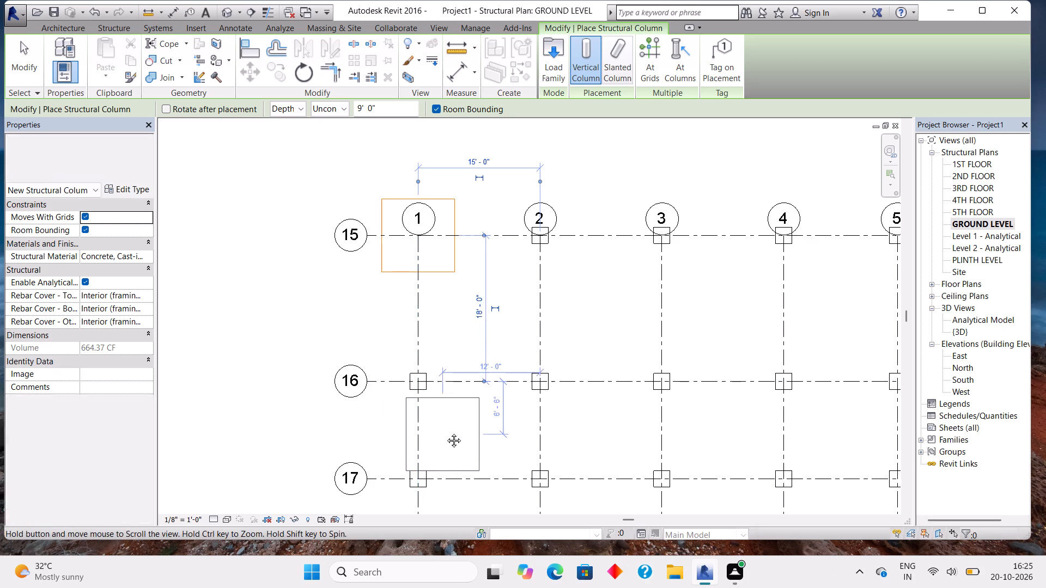
pyautogui.moveTo(446, 432); pyautogui.dragTo(508, 161, button='middle')
pyautogui.moveTo(575, 364); pyautogui.dragTo(522, 216, button='middle')
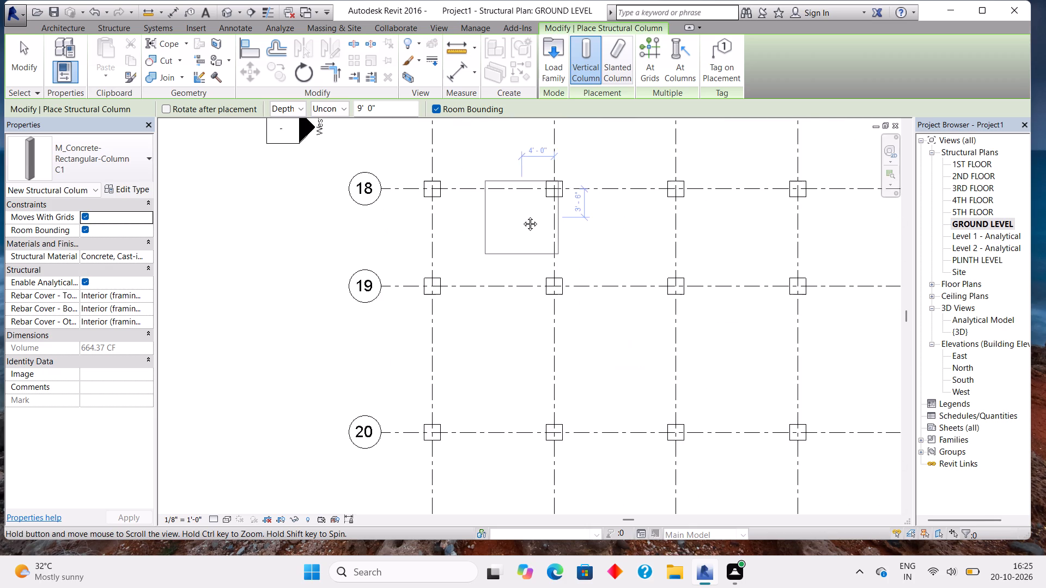
pyautogui.moveTo(522, 216); pyautogui.dragTo(535, 164, button='middle')
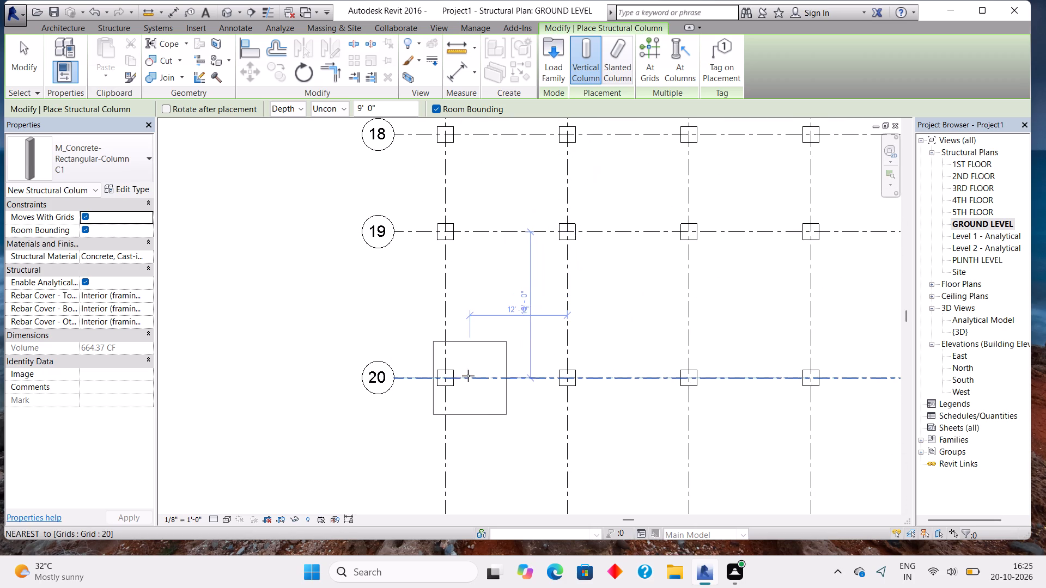
pyautogui.click(446, 377)
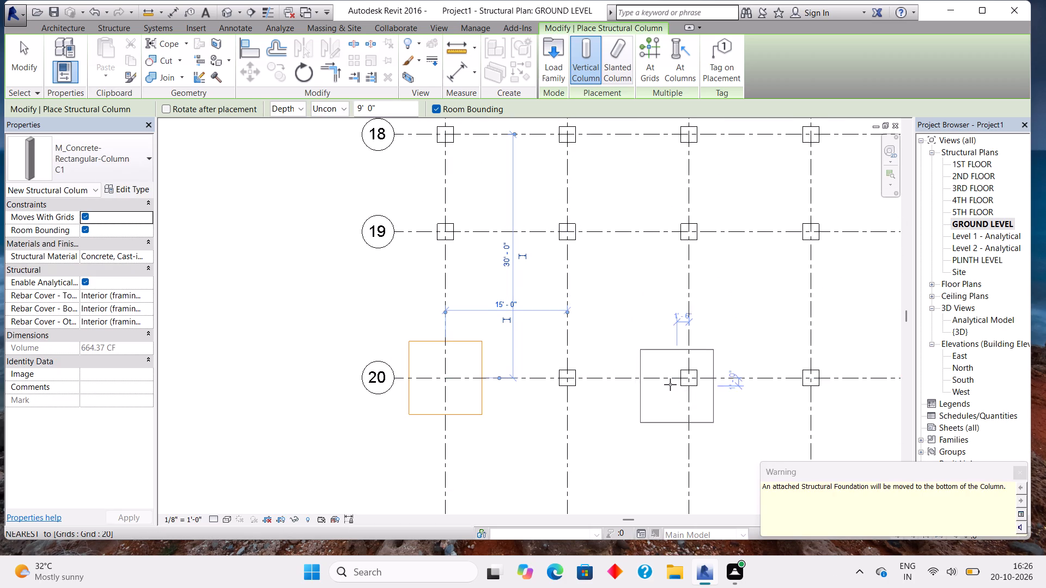
# Place C1 structural columns on grid 8 at its intersections with grids 20 and 15, and end column placement.
pyautogui.moveTo(657, 339); pyautogui.dragTo(581, 295, button='middle')
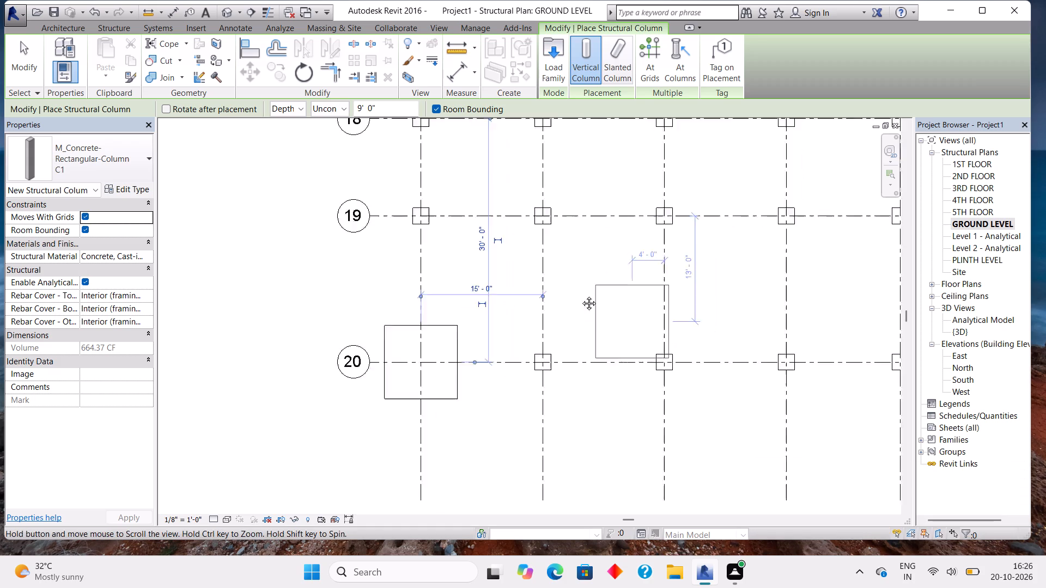
pyautogui.moveTo(581, 295); pyautogui.dragTo(414, 271, button='middle')
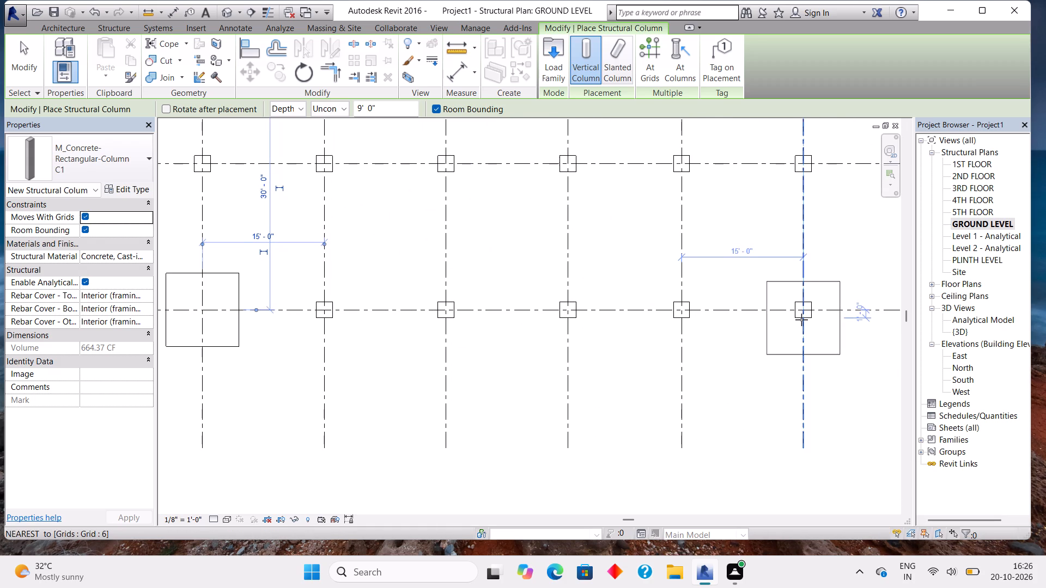
pyautogui.moveTo(801, 320); pyautogui.dragTo(408, 294, button='middle')
pyautogui.moveTo(408, 294); pyautogui.dragTo(378, 301, button='middle')
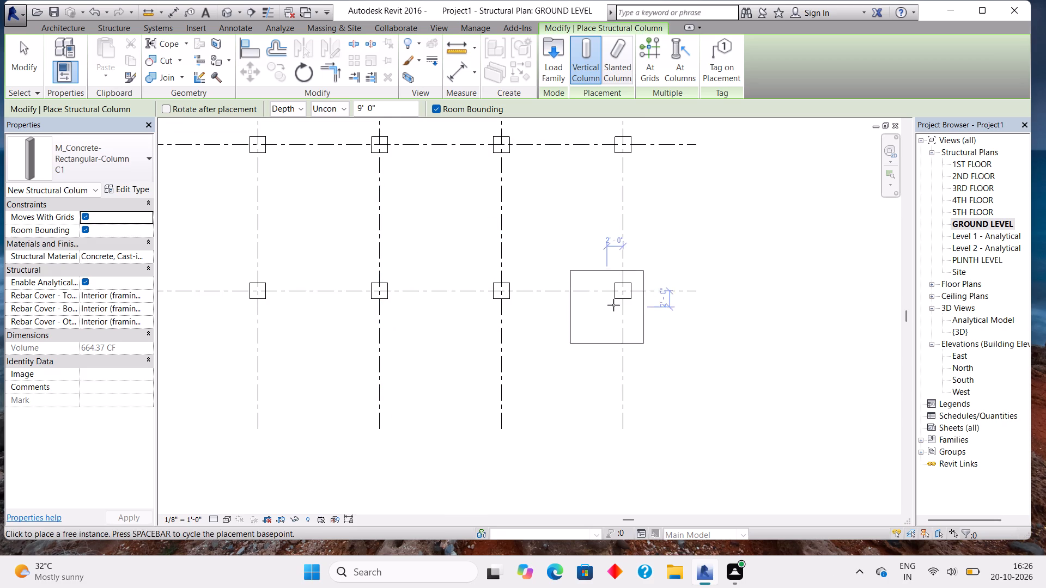
pyautogui.click(624, 294)
pyautogui.moveTo(647, 231); pyautogui.dragTo(738, 544, button='middle')
pyautogui.moveTo(761, 252); pyautogui.dragTo(737, 427, button='middle')
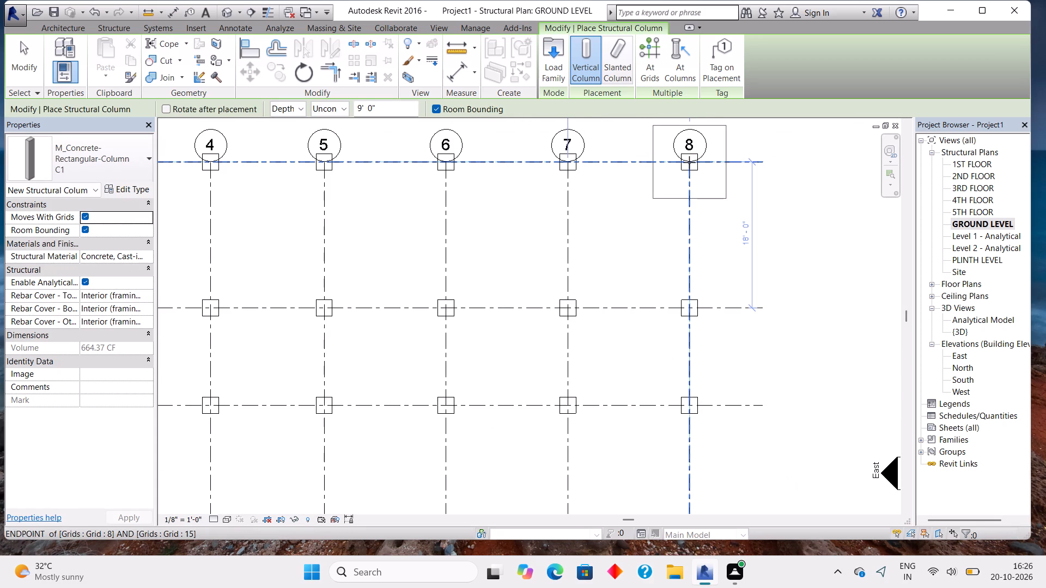
pyautogui.scroll(7, 684, 162)
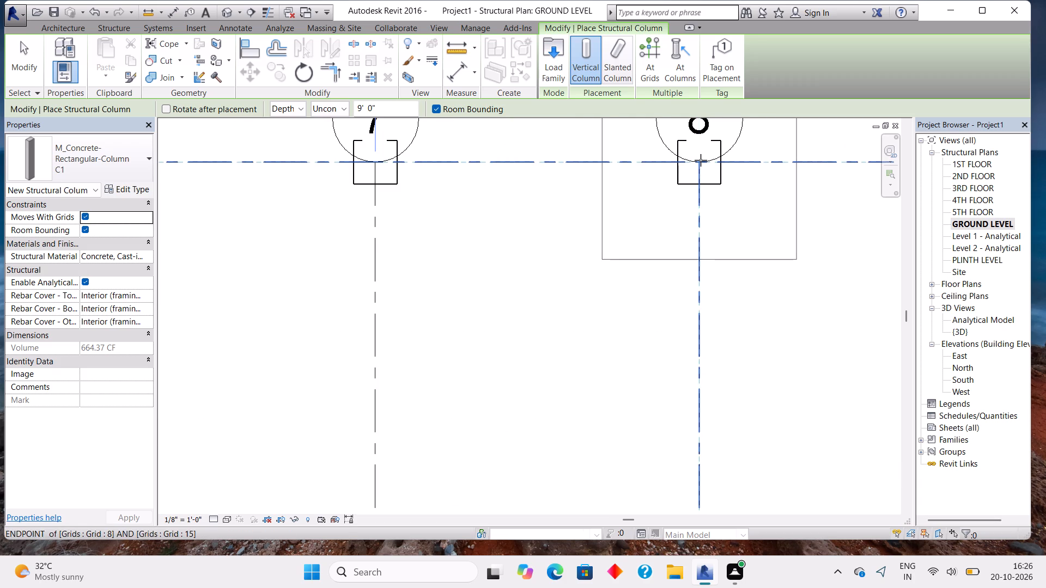
pyautogui.click(701, 160)
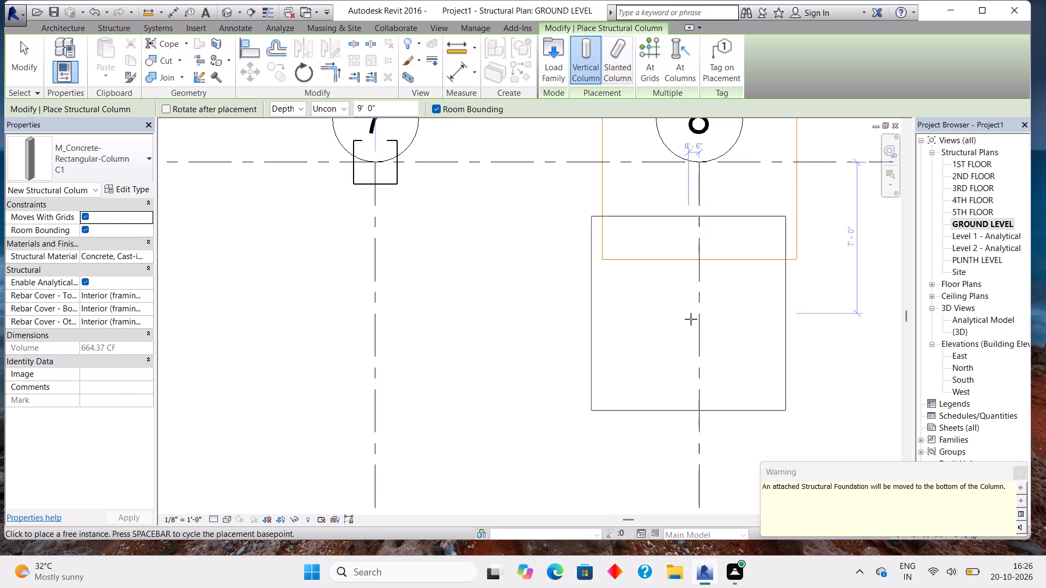
pyautogui.scroll(-10, 691, 319)
pyautogui.press('Escape')
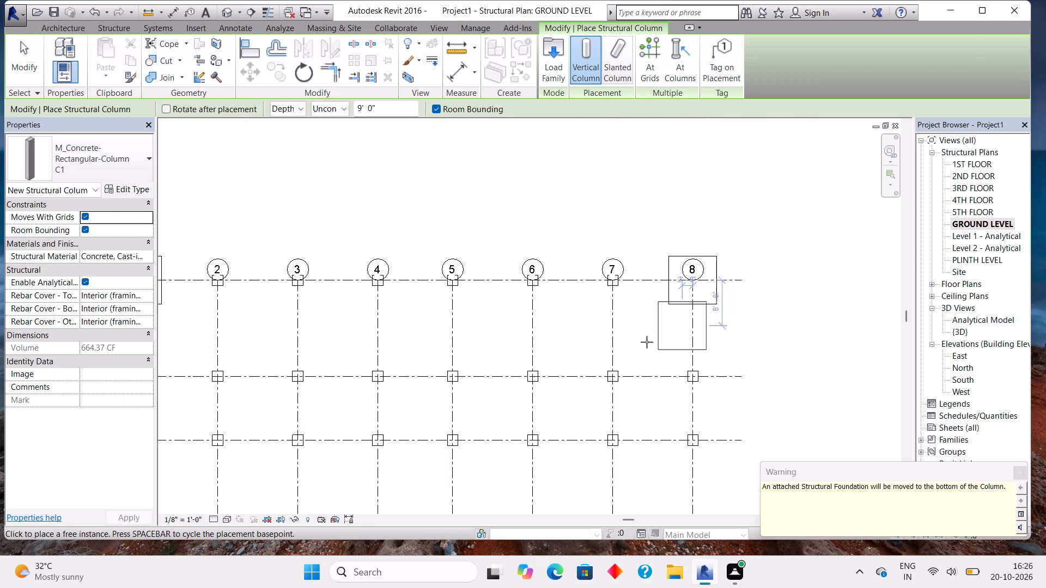
pyautogui.press('Escape')
pyautogui.press('Escape')
pyautogui.press('Escape')
pyautogui.scroll(-9, 649, 345)
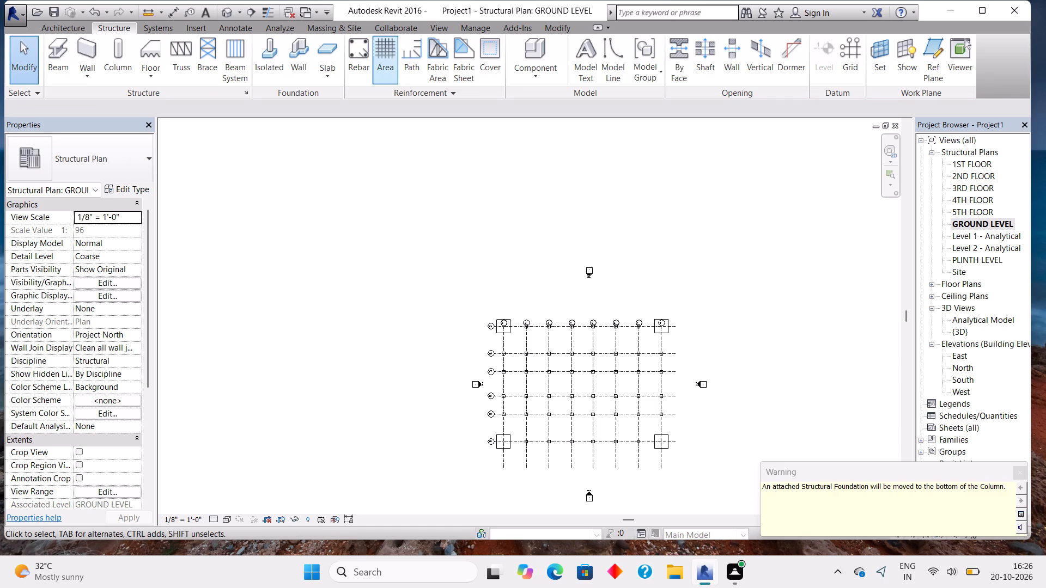
# Open the default 3D view and examine the four corner columns together with the whole footing layout.
pyautogui.click(434, 24)
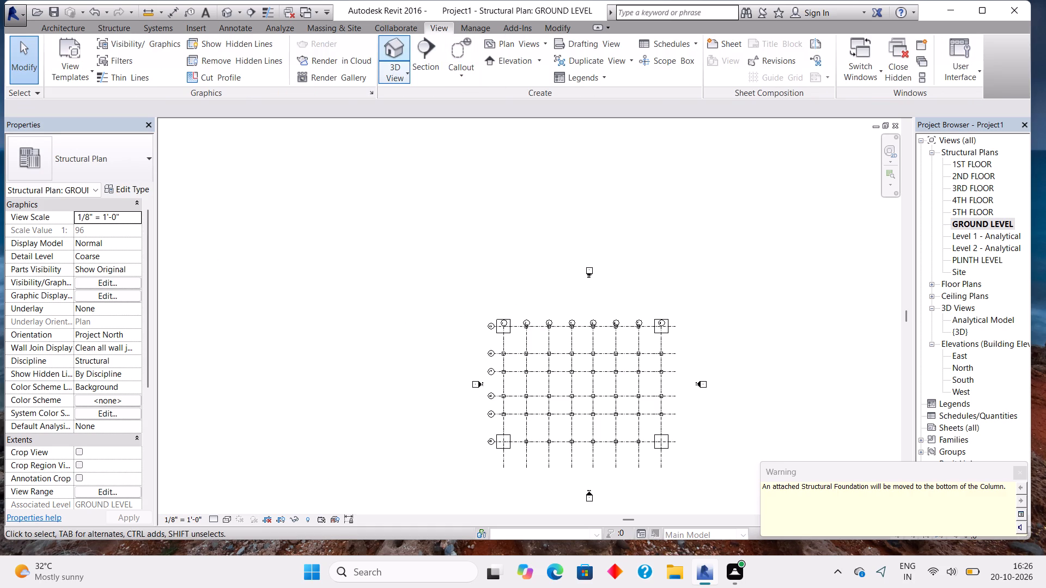
pyautogui.click(394, 45)
pyautogui.scroll(-2, 630, 315)
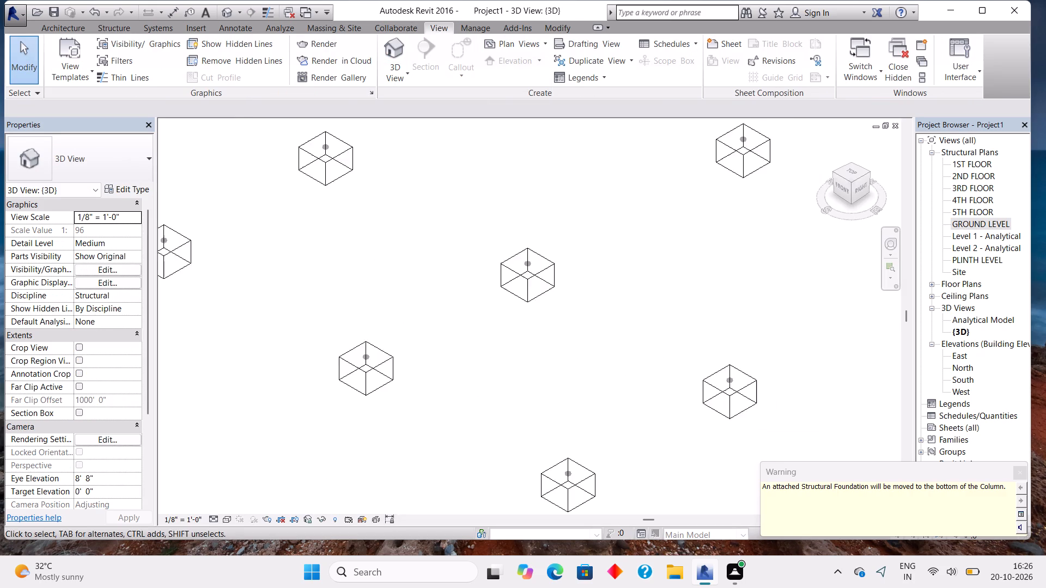
pyautogui.scroll(-12, 630, 315)
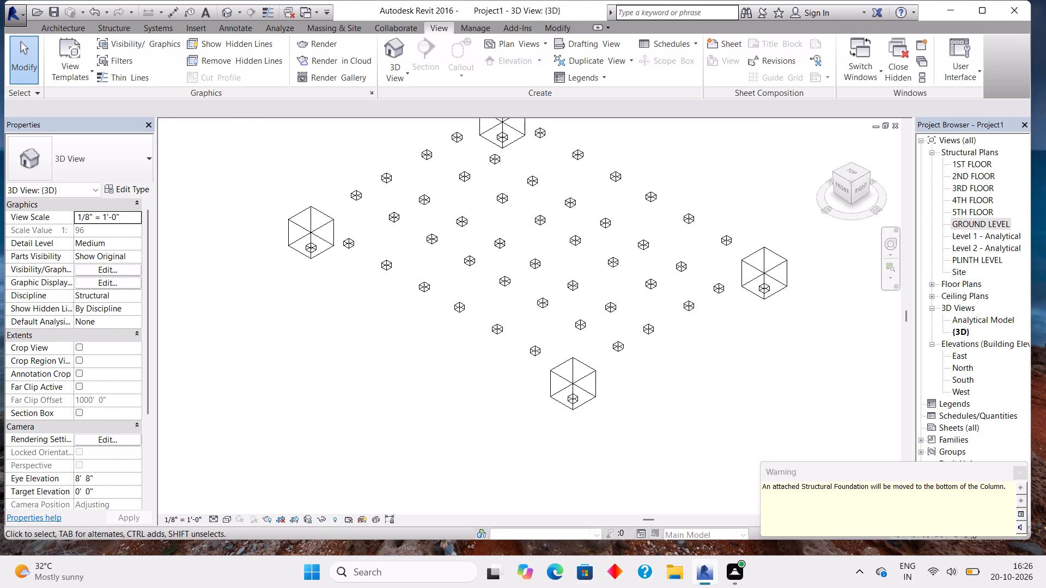
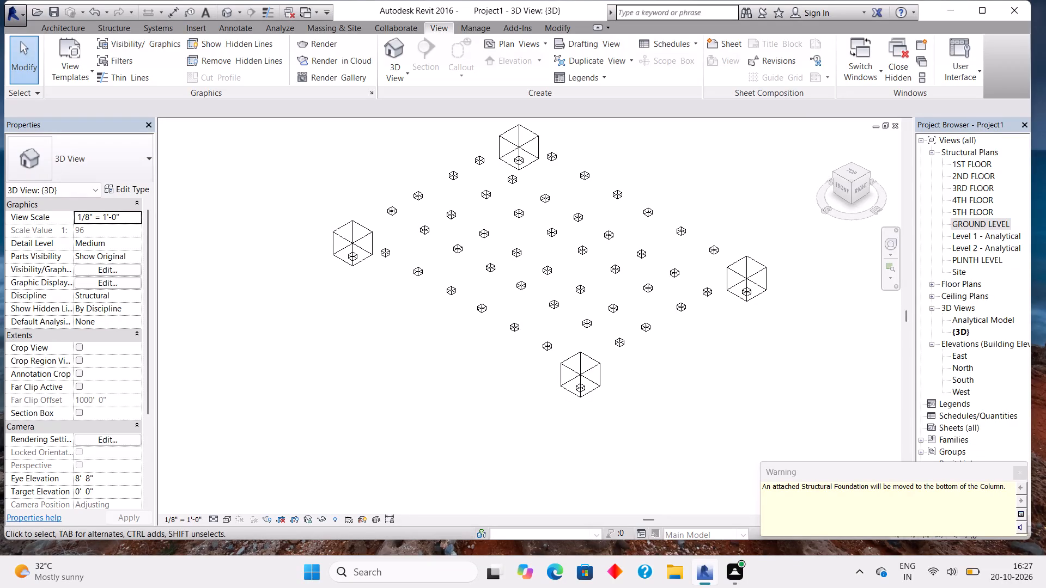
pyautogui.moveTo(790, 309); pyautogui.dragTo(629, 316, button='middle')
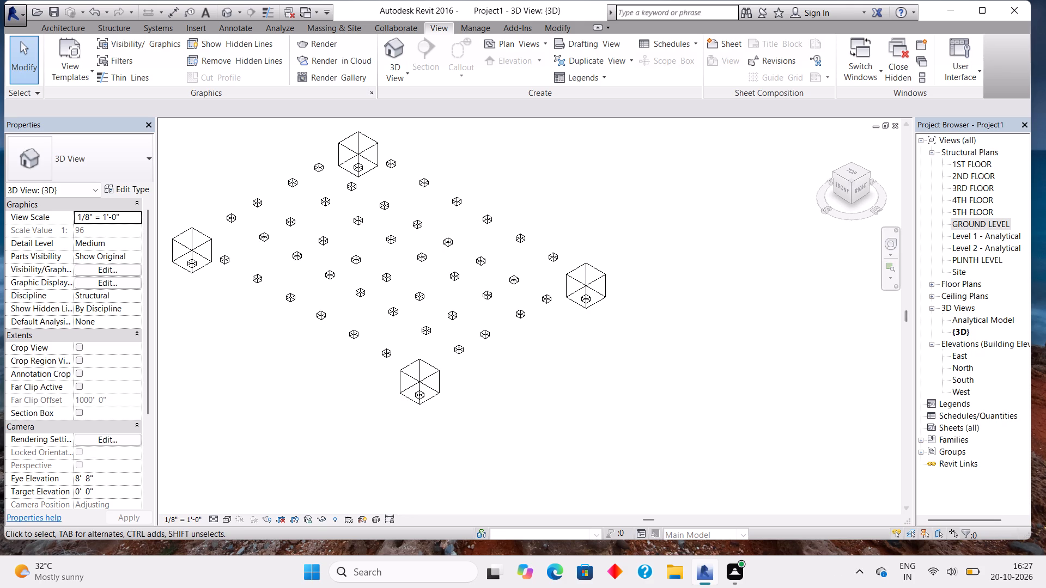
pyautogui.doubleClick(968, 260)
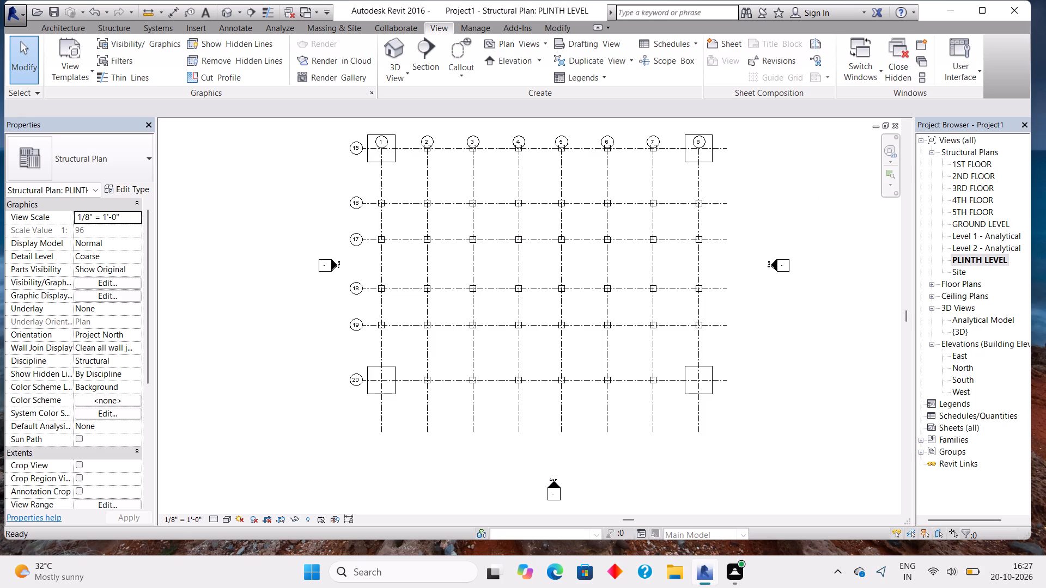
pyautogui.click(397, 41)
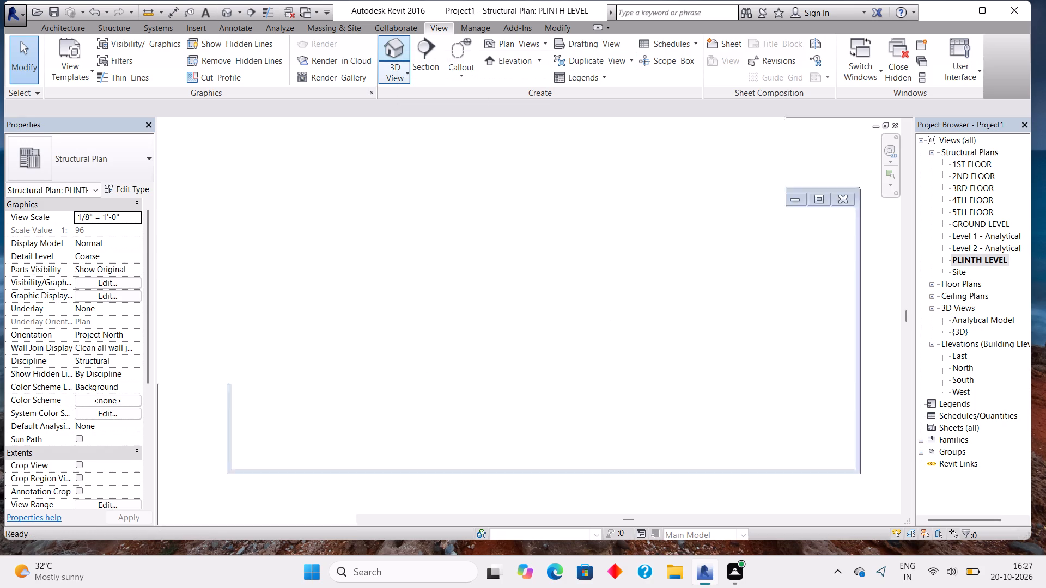
# On the GROUND LEVEL structural plan, start structural column placement and duplicate column type C1 as a new type named C2.
pyautogui.doubleClick(976, 219)
pyautogui.moveTo(758, 379); pyautogui.dragTo(758, 294, button='middle')
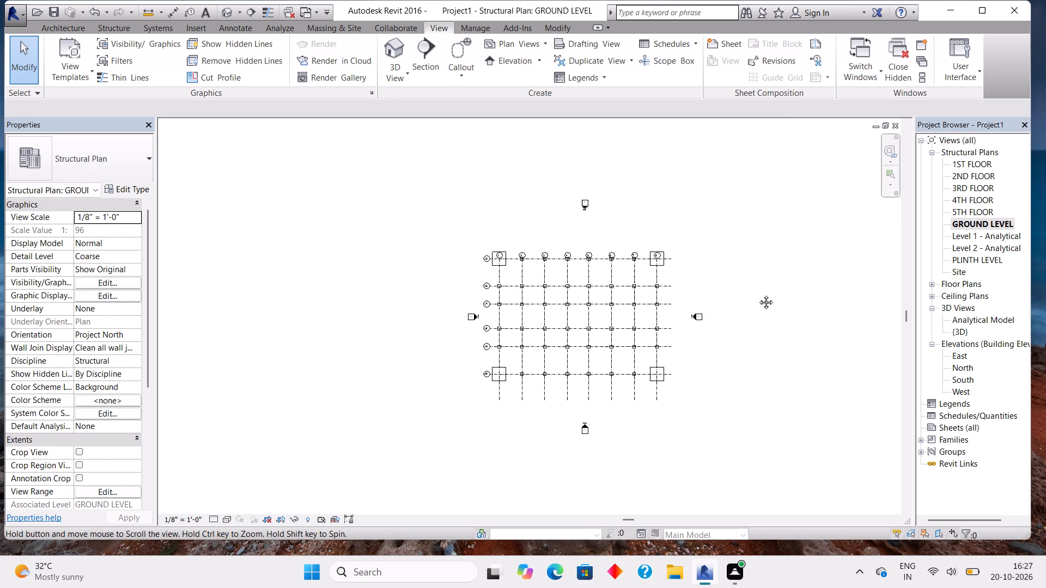
pyautogui.moveTo(758, 294); pyautogui.dragTo(783, 255, button='middle')
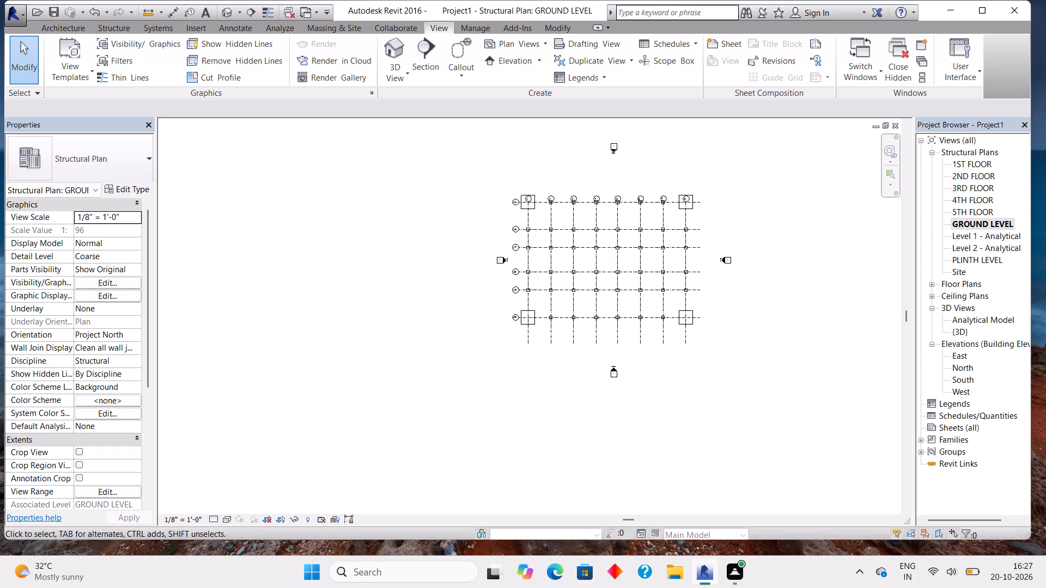
pyautogui.click(98, 29)
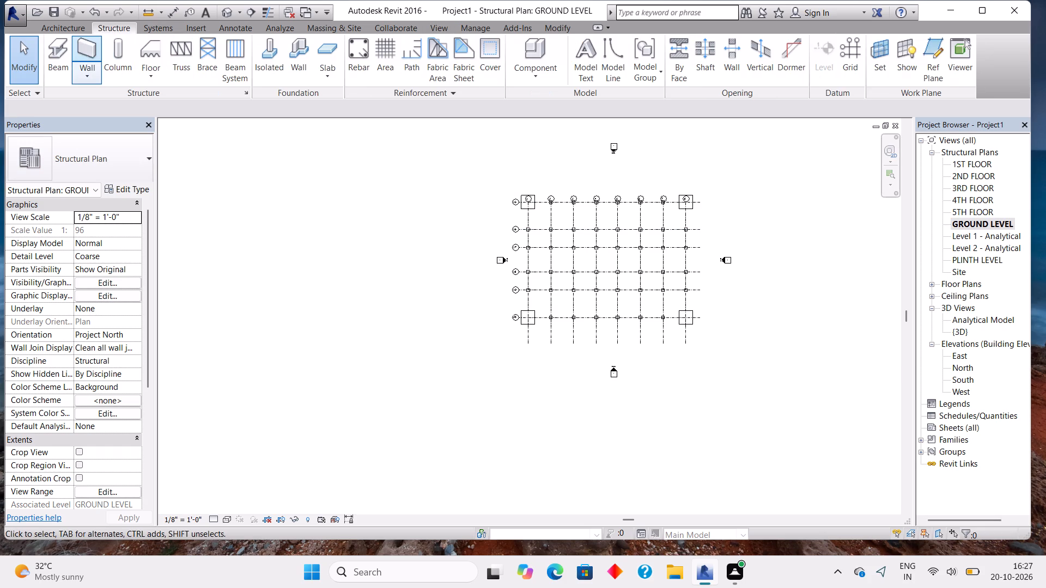
pyautogui.click(116, 57)
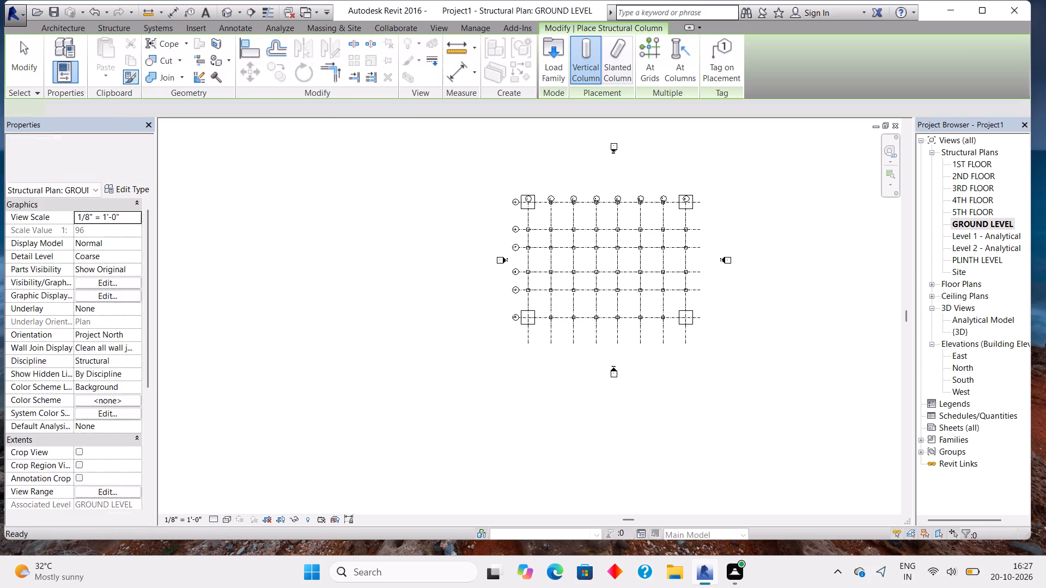
pyautogui.click(129, 188)
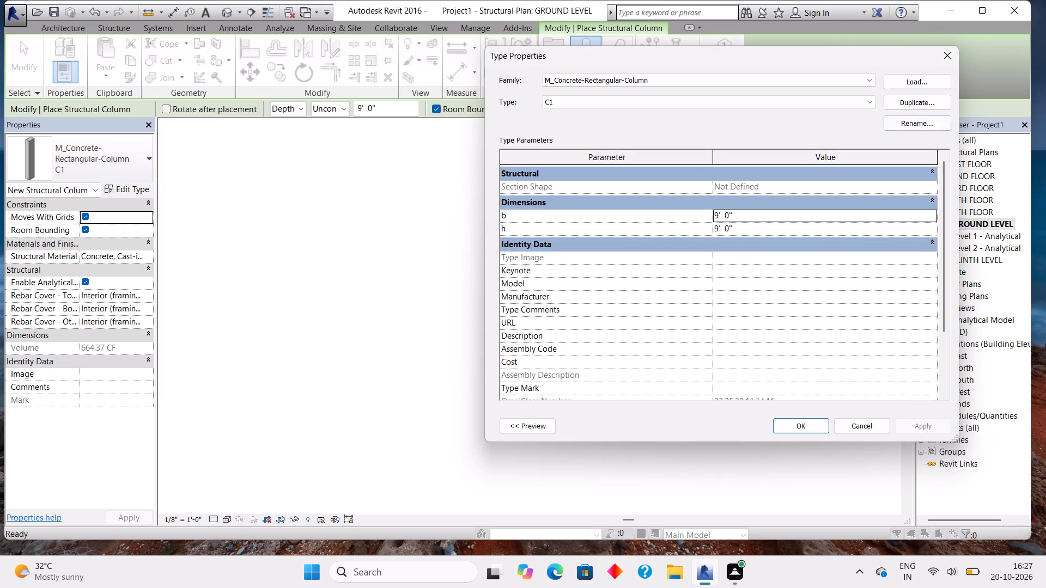
pyautogui.click(910, 103)
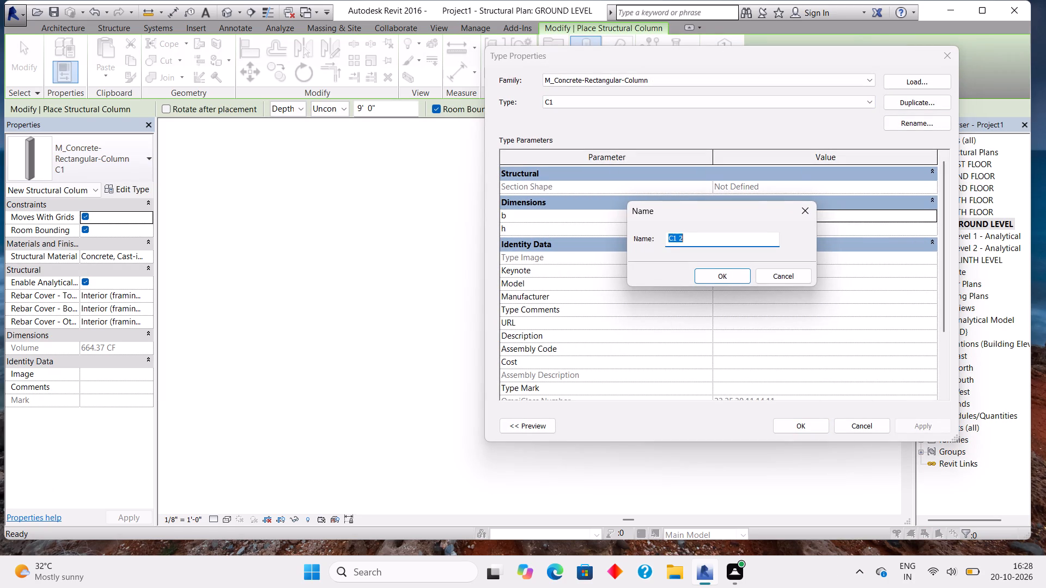
pyautogui.press('BackSpace')
pyautogui.write('C2')
pyautogui.click(731, 278)
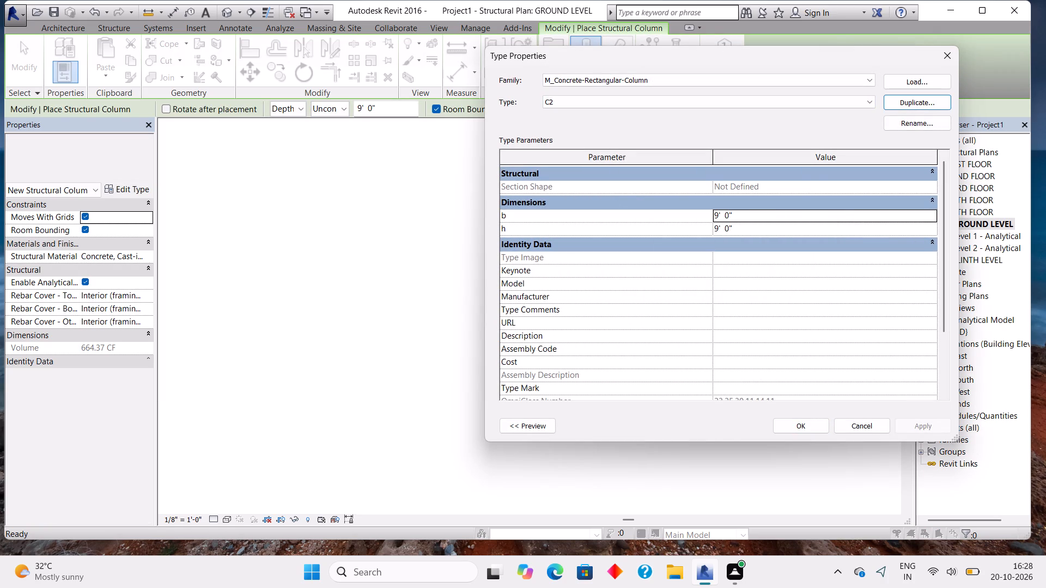
# Set the h dimension of column type C2 to 12' 0" and accept the type properties.
pyautogui.click(763, 231)
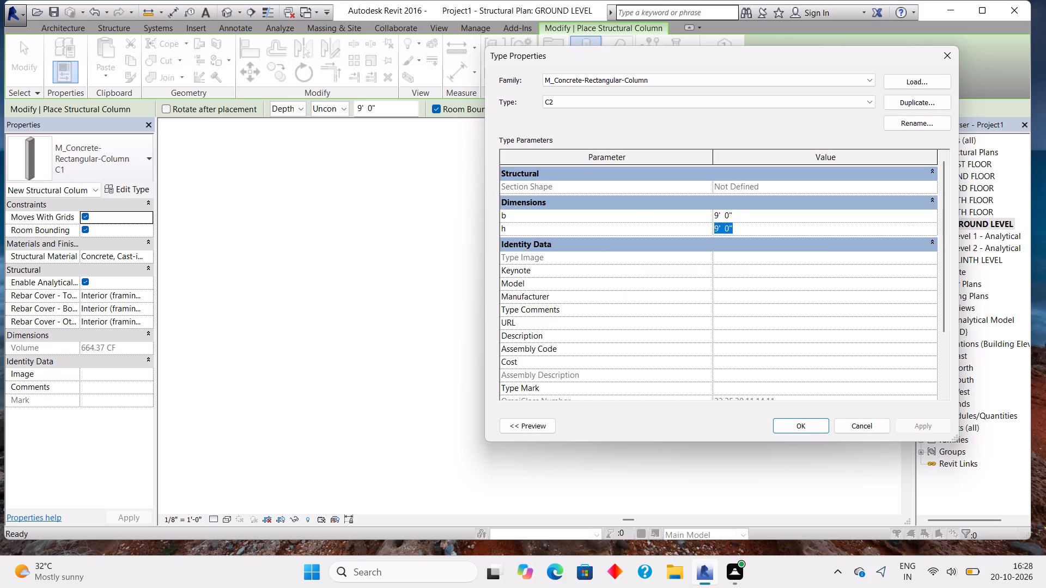
pyautogui.press('BackSpace')
pyautogui.write('12')
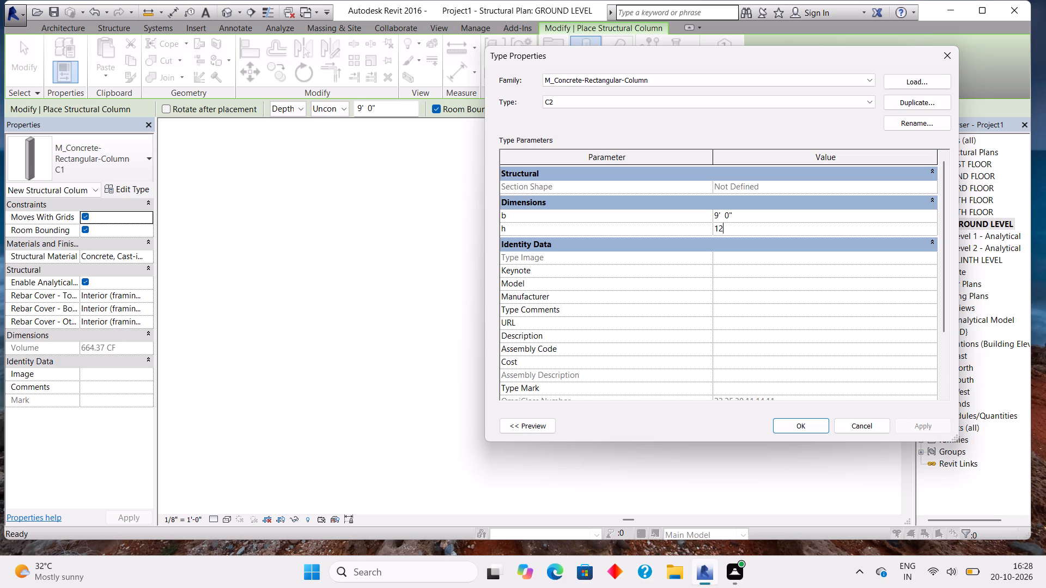
pyautogui.press('Return')
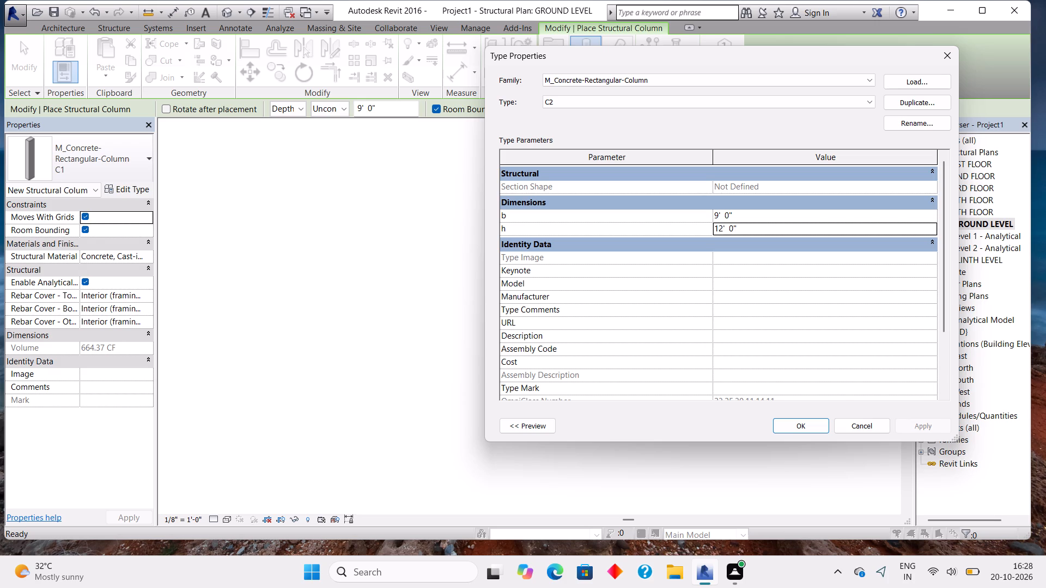
pyautogui.click(803, 432)
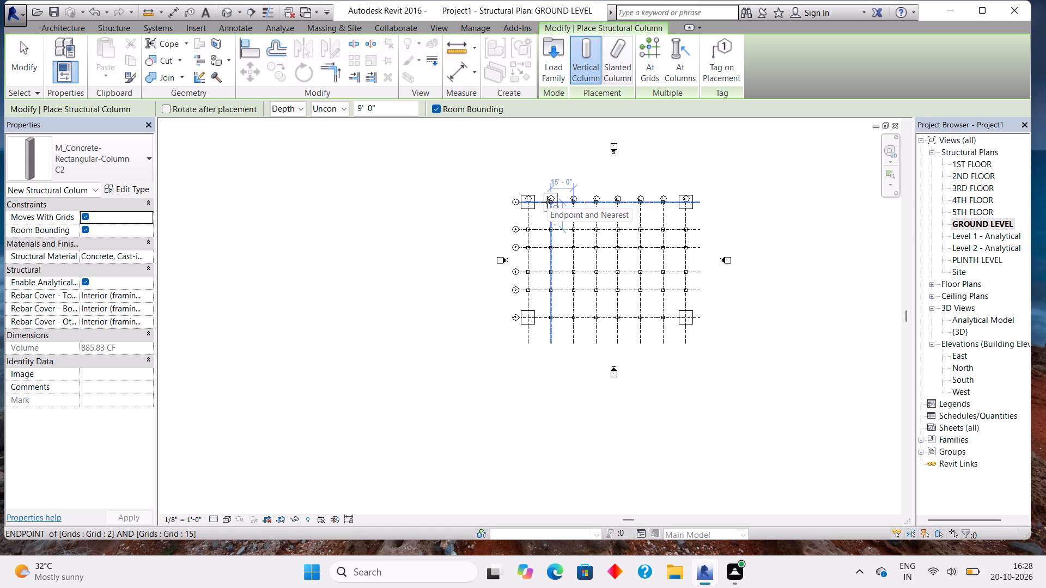
# Reopen the type properties of column type C2 and set its b dimension to 12' 0".
pyautogui.scroll(3, 547, 202)
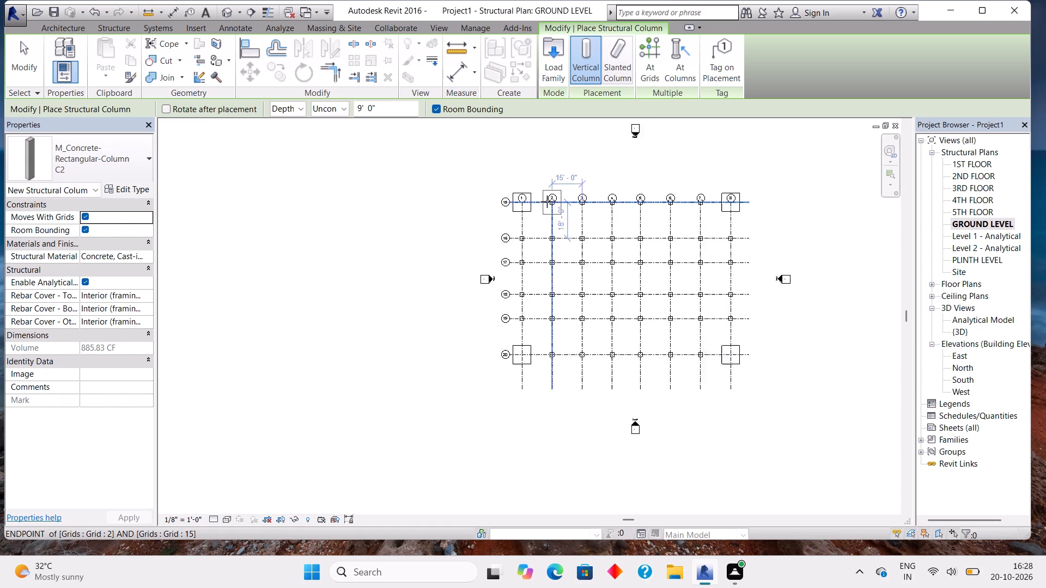
pyautogui.scroll(5, 547, 201)
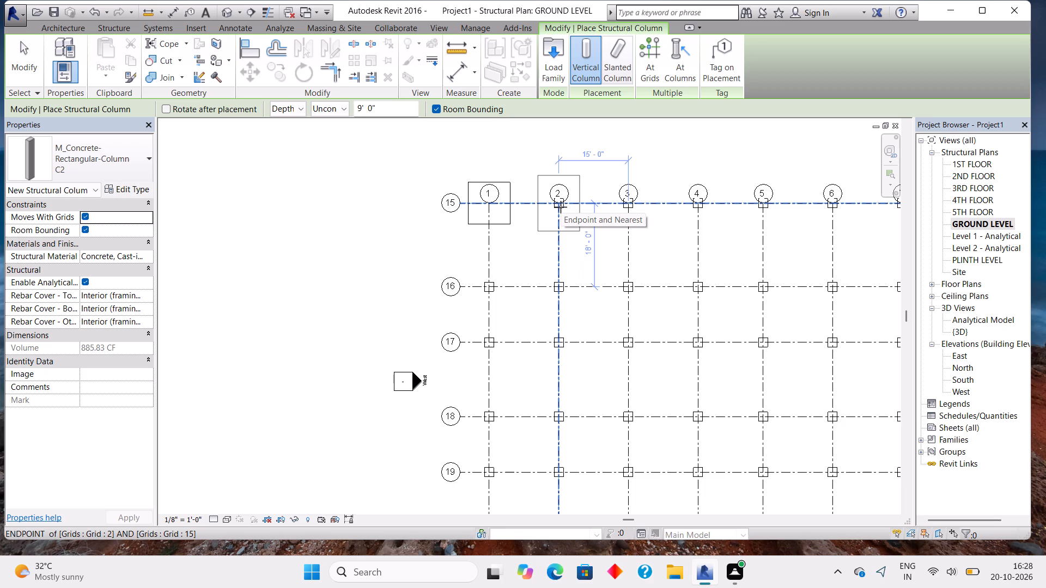
pyautogui.scroll(-8, 561, 207)
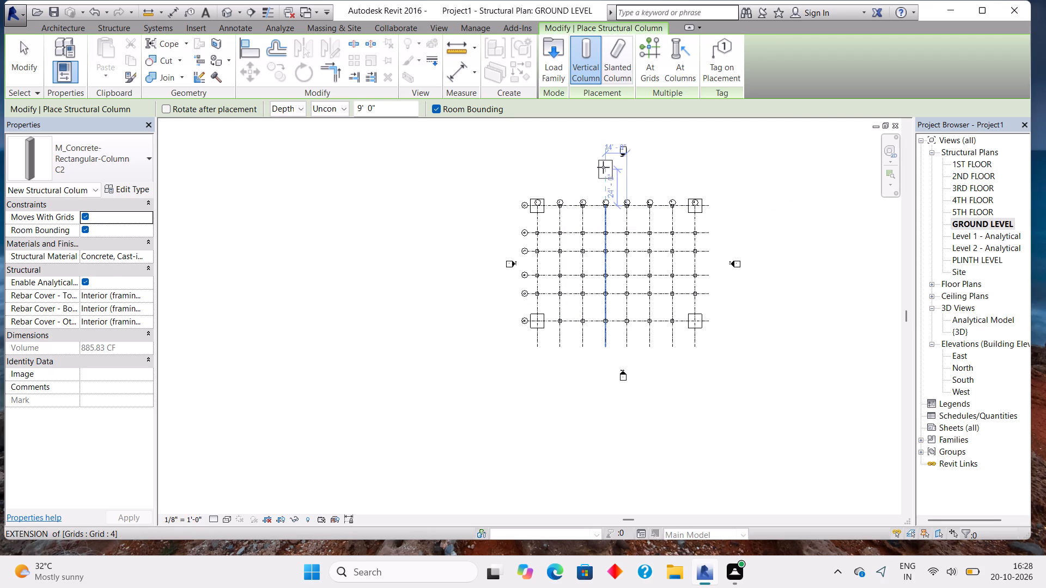
pyautogui.click(135, 191)
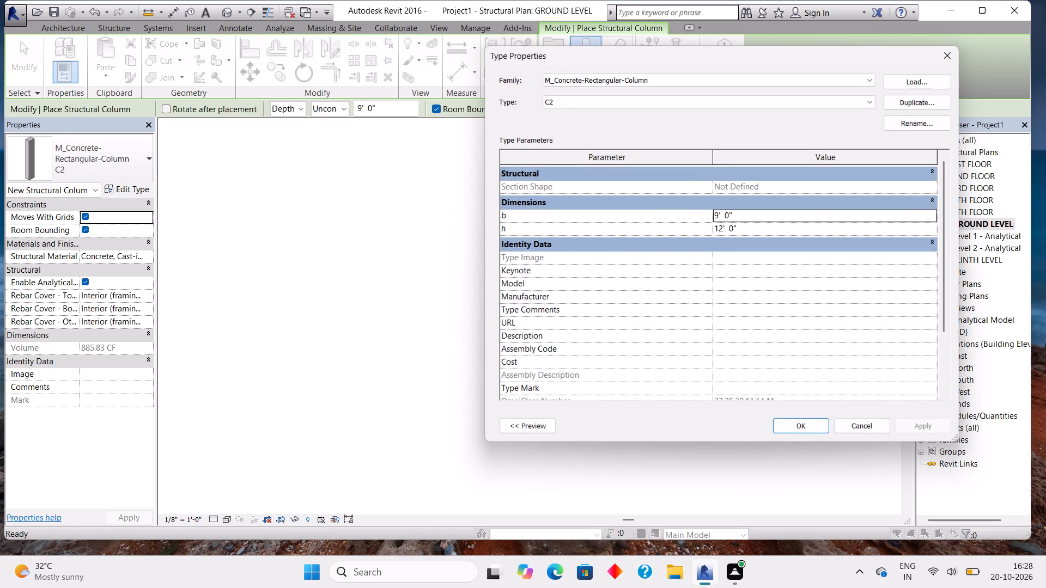
pyautogui.click(773, 226)
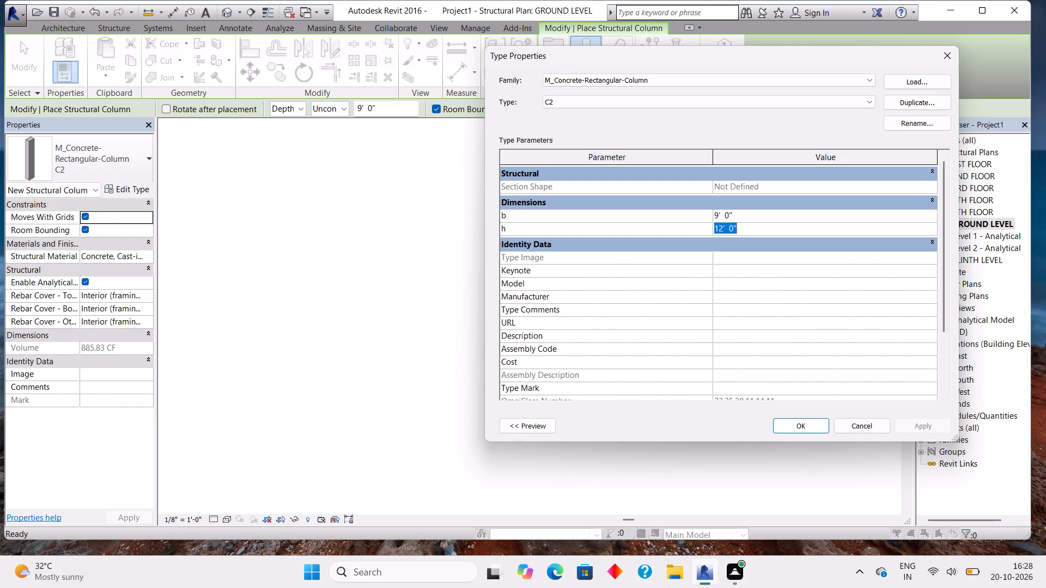
pyautogui.click(765, 216)
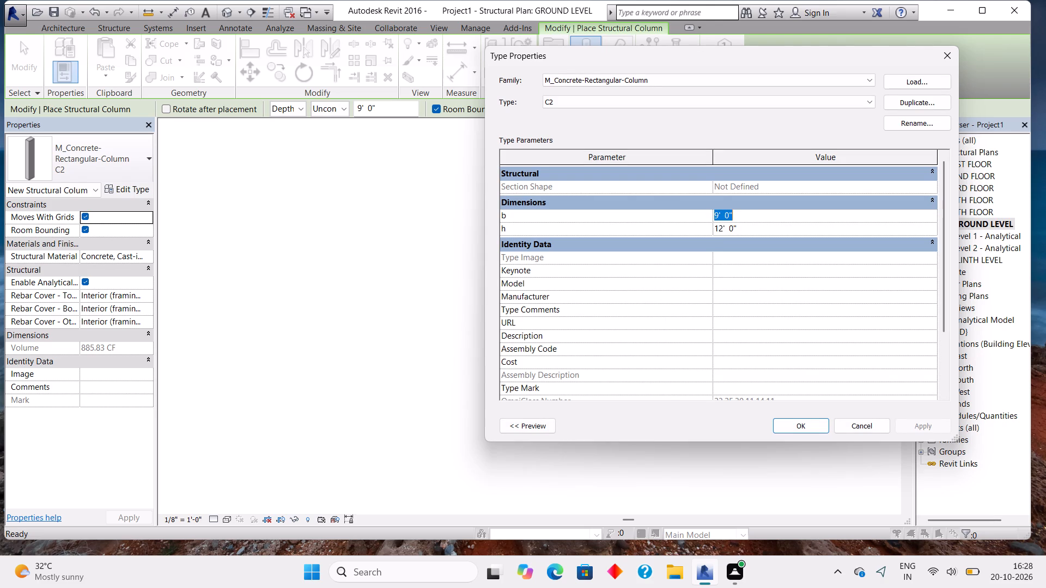
pyautogui.press('BackSpace')
pyautogui.write('12')
pyautogui.press('Return')
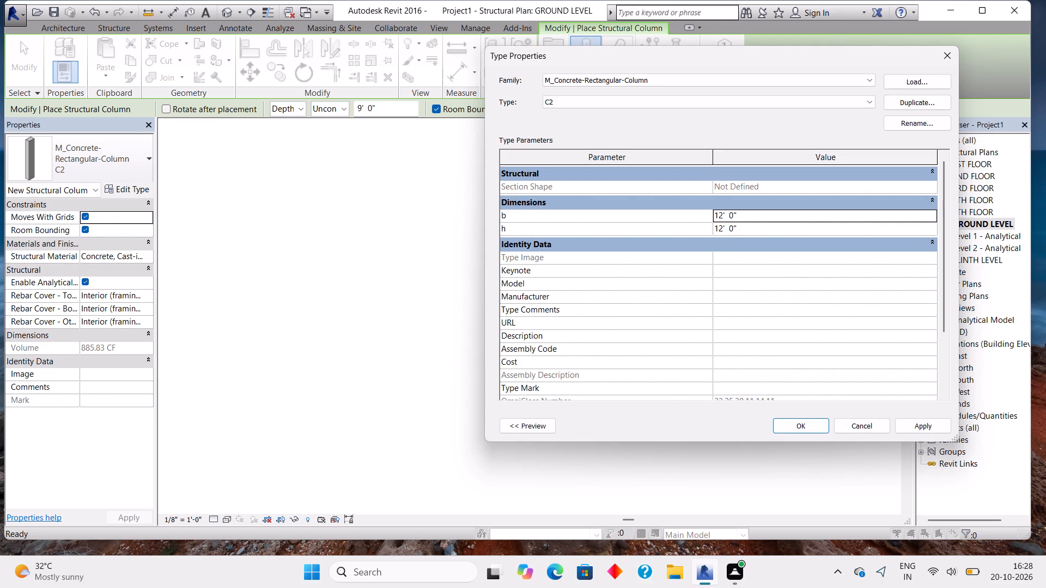
# Duplicate column type C2 as a new type named C3 and accept the type properties.
pyautogui.click(907, 105)
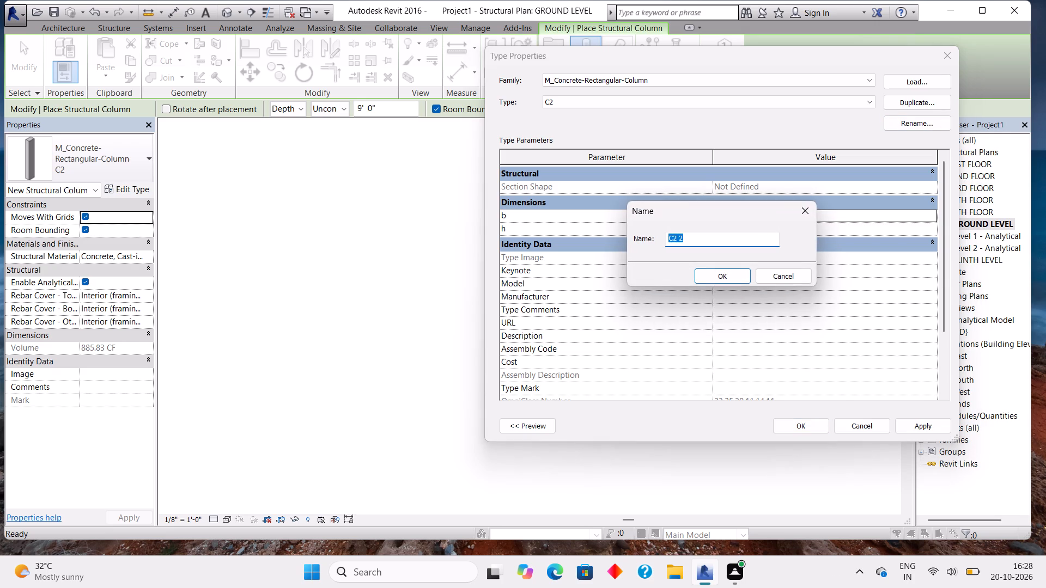
pyautogui.press('BackSpace')
pyautogui.write('C3')
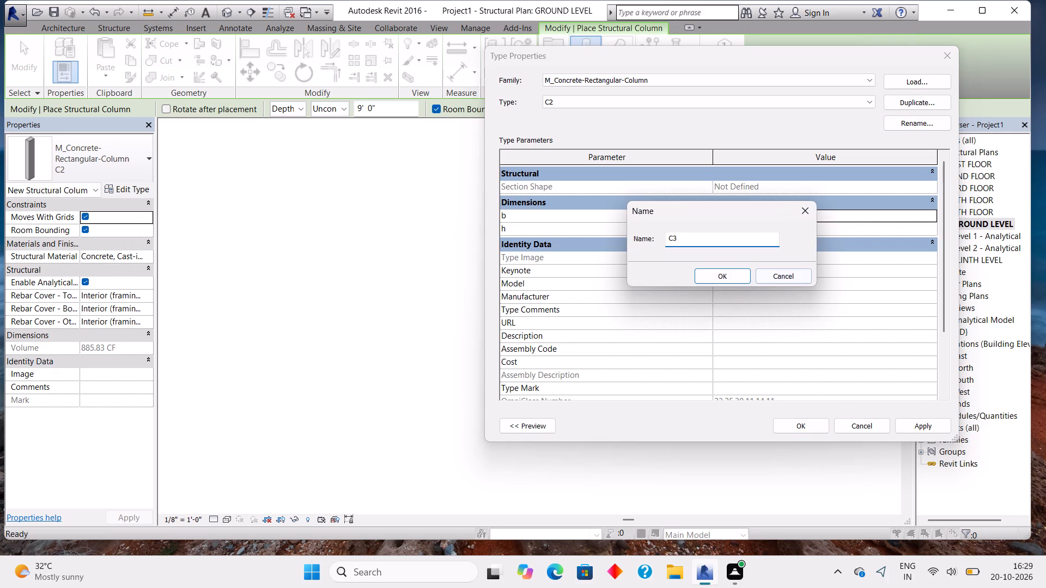
pyautogui.click(721, 274)
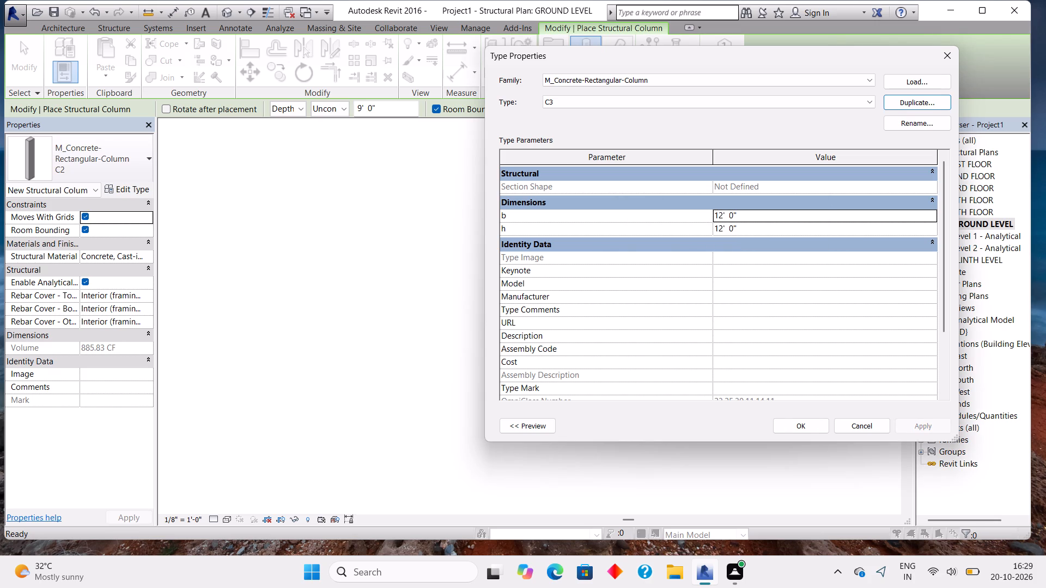
pyautogui.click(804, 427)
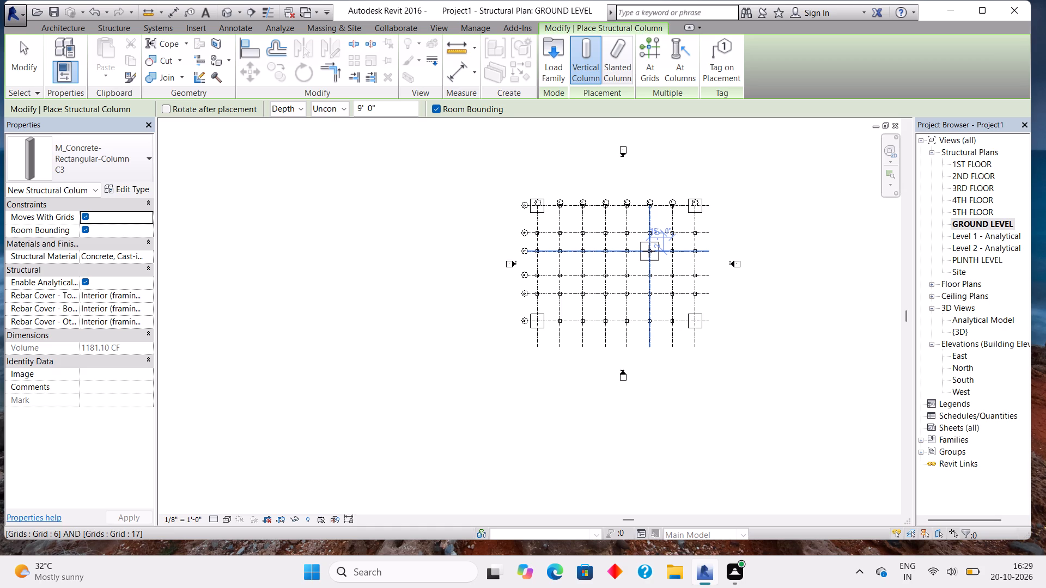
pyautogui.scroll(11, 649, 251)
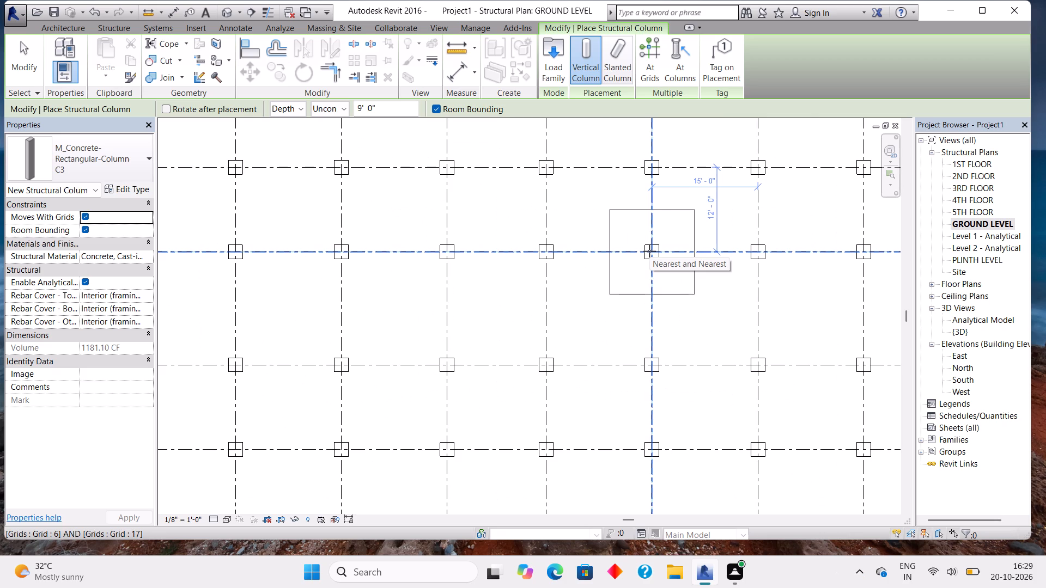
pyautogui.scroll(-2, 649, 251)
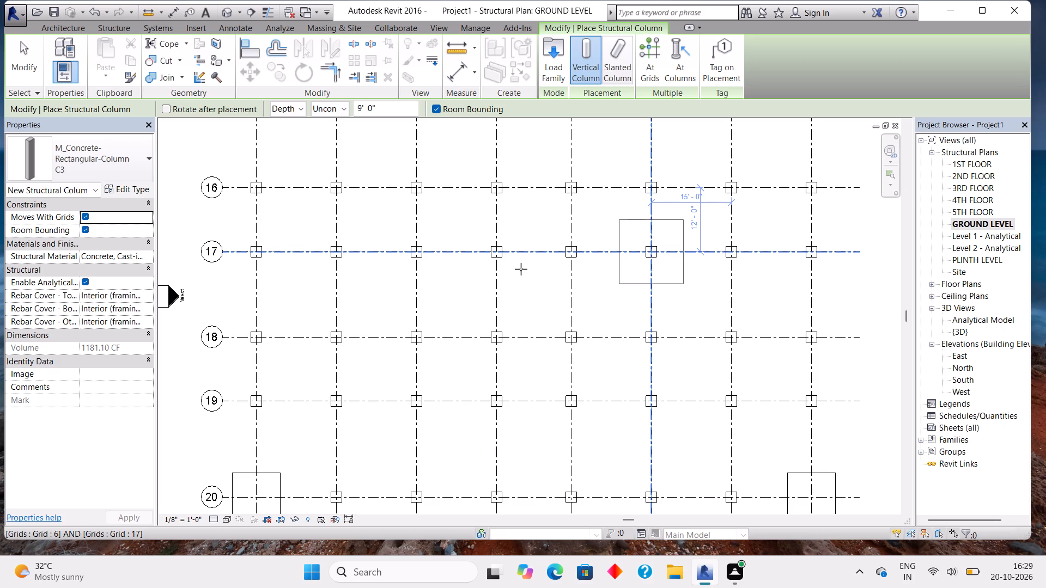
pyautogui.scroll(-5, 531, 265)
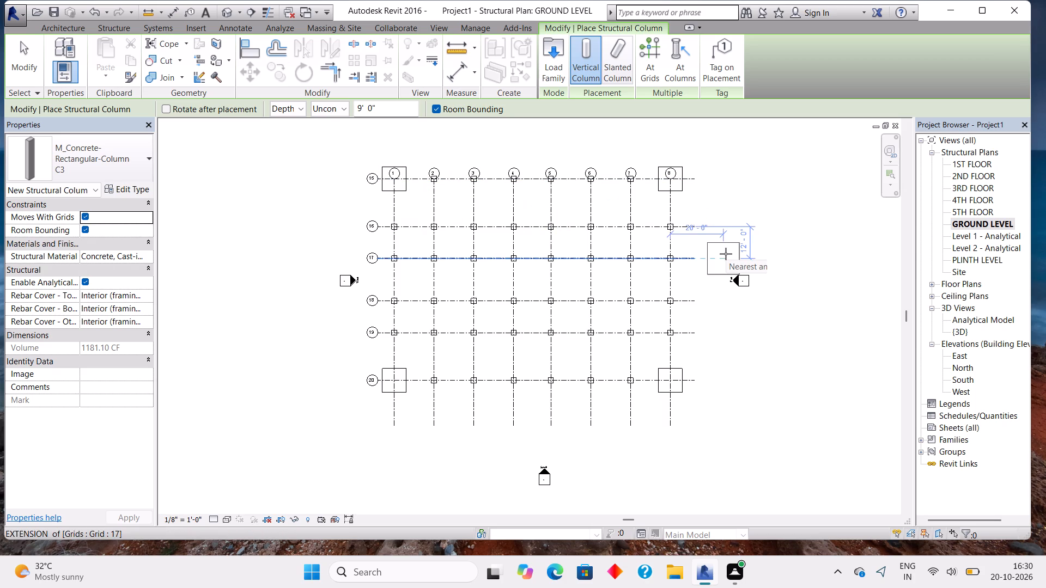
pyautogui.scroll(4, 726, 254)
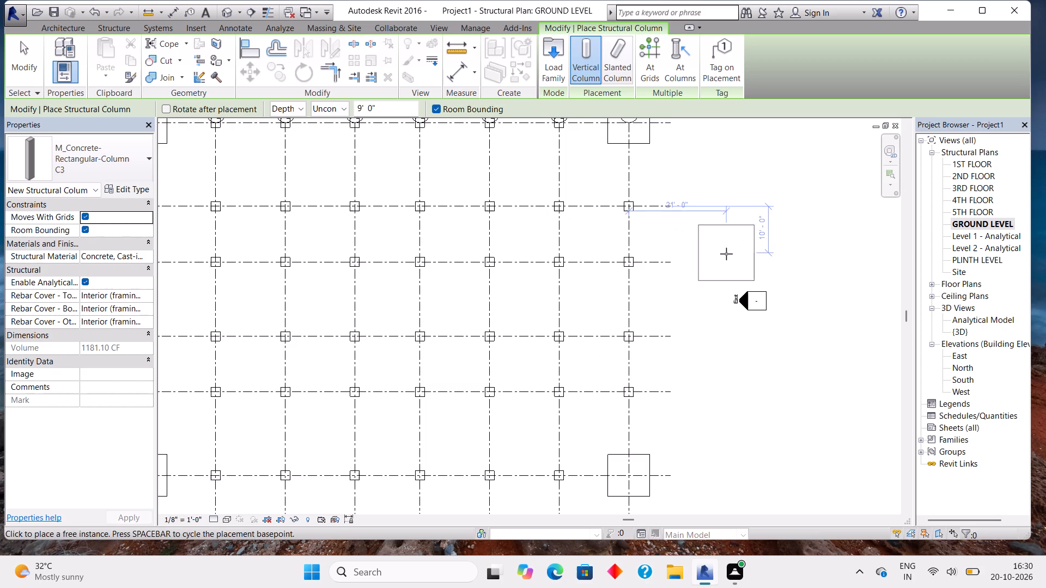
# Duplicate column type C3 as a new type named C4.
pyautogui.click(113, 192)
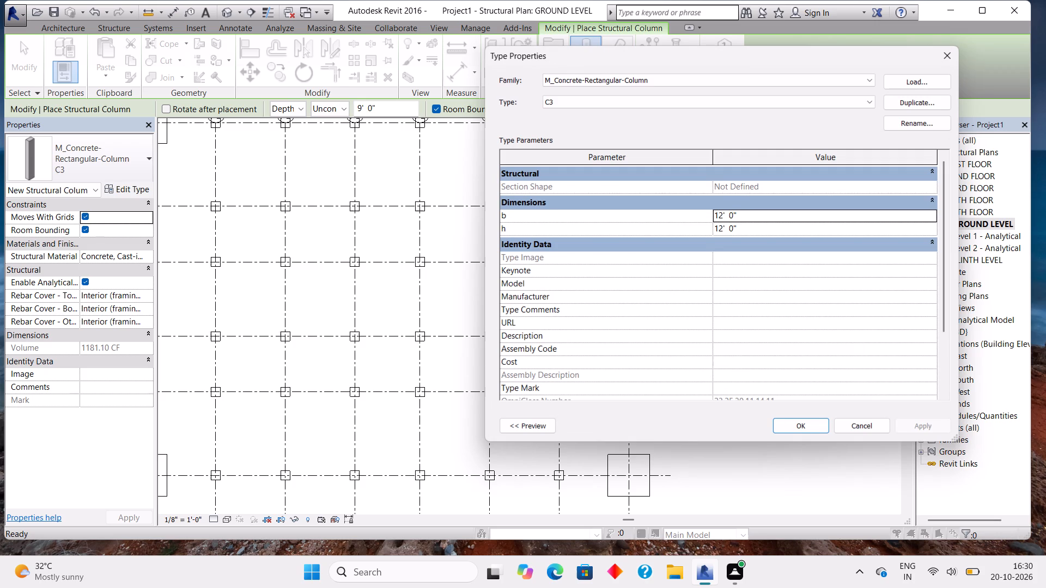
pyautogui.click(901, 103)
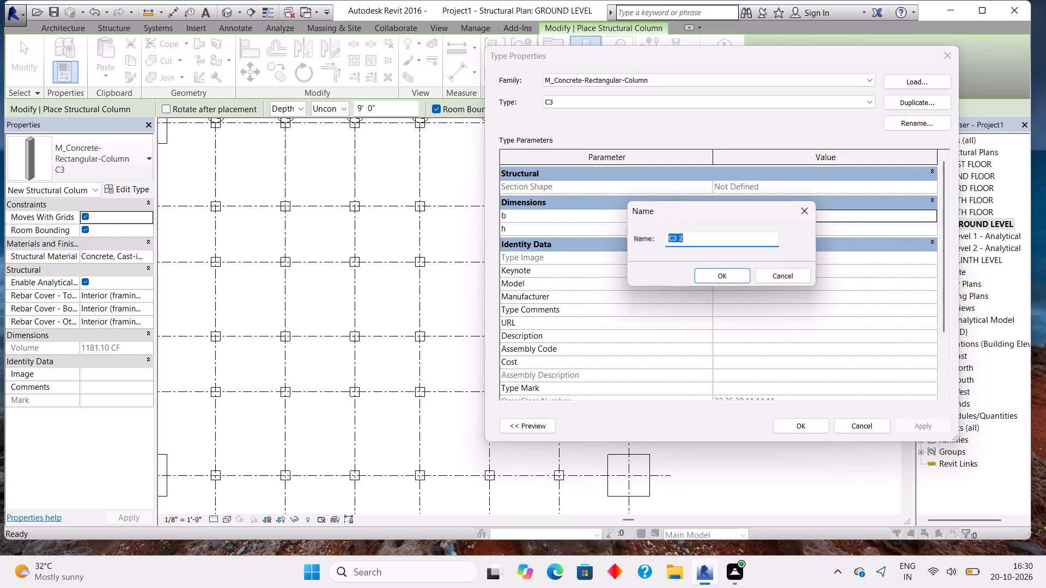
pyautogui.press('BackSpace')
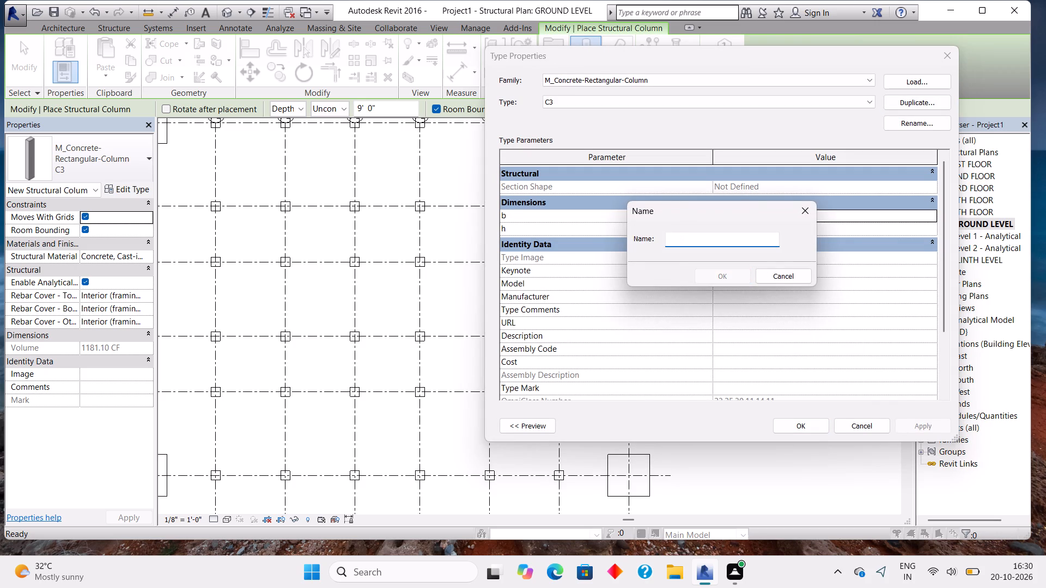
pyautogui.write('C4')
pyautogui.click(731, 273)
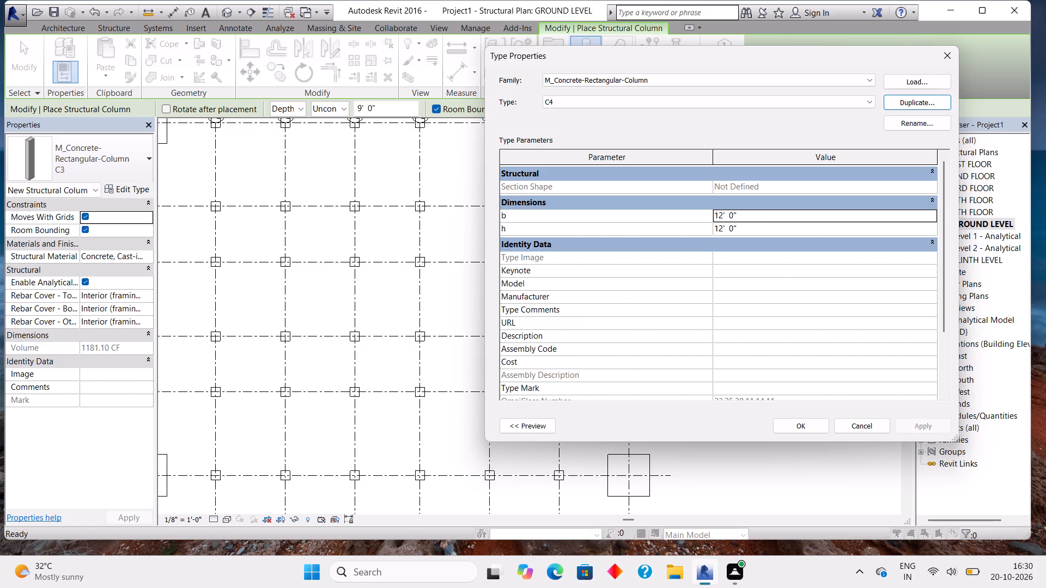
# Set the h dimension of column type C4 to 15' 0" and accept the type properties.
pyautogui.click(746, 222)
pyautogui.click(744, 225)
pyautogui.press('BackSpace')
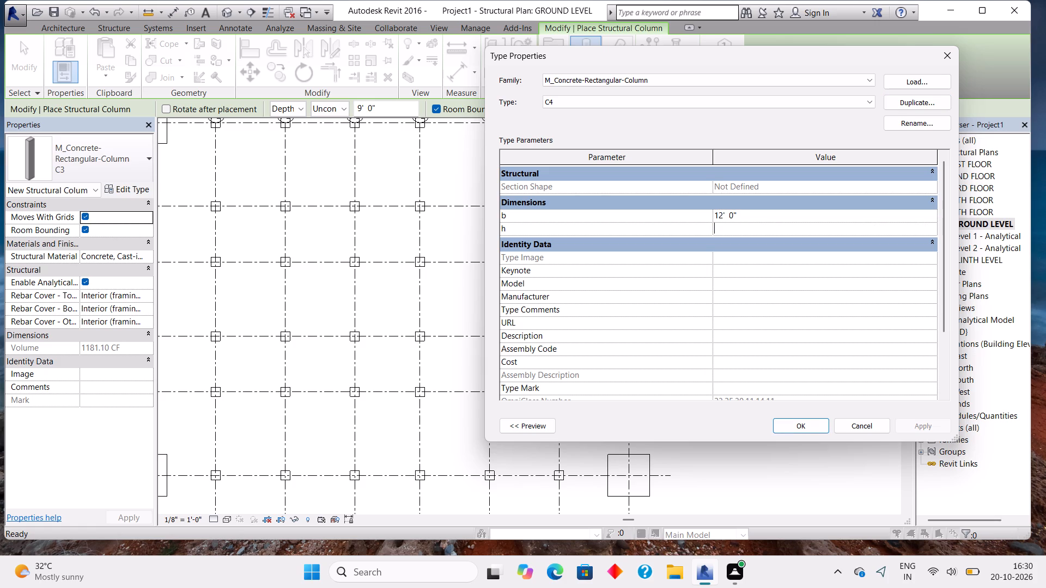
pyautogui.press('1')
pyautogui.press('BackSpace')
pyautogui.write('15')
pyautogui.press('Return')
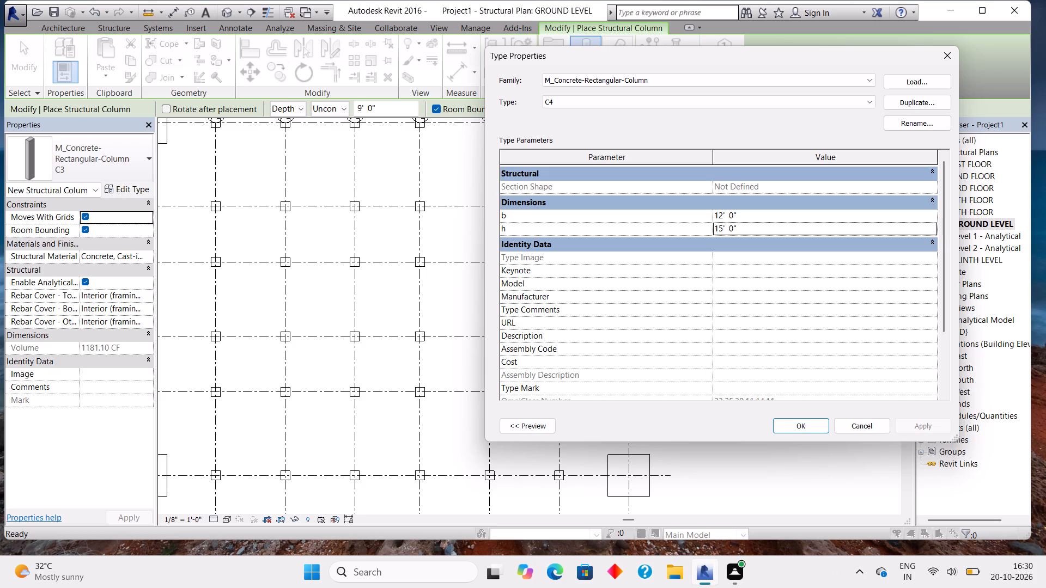
pyautogui.click(807, 426)
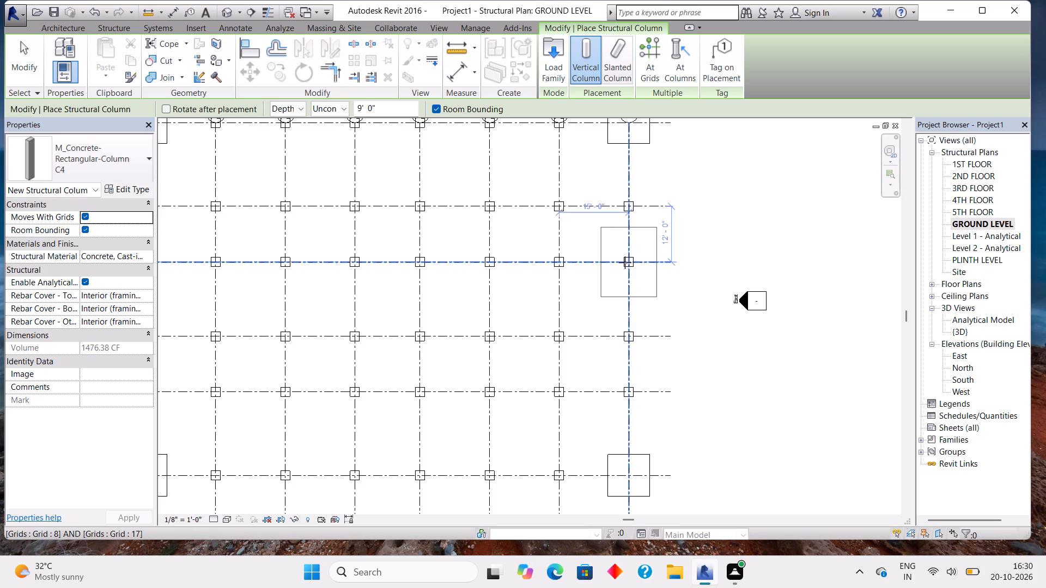
# Duplicate column type C4 as a new type named C5.
pyautogui.scroll(-4, 625, 262)
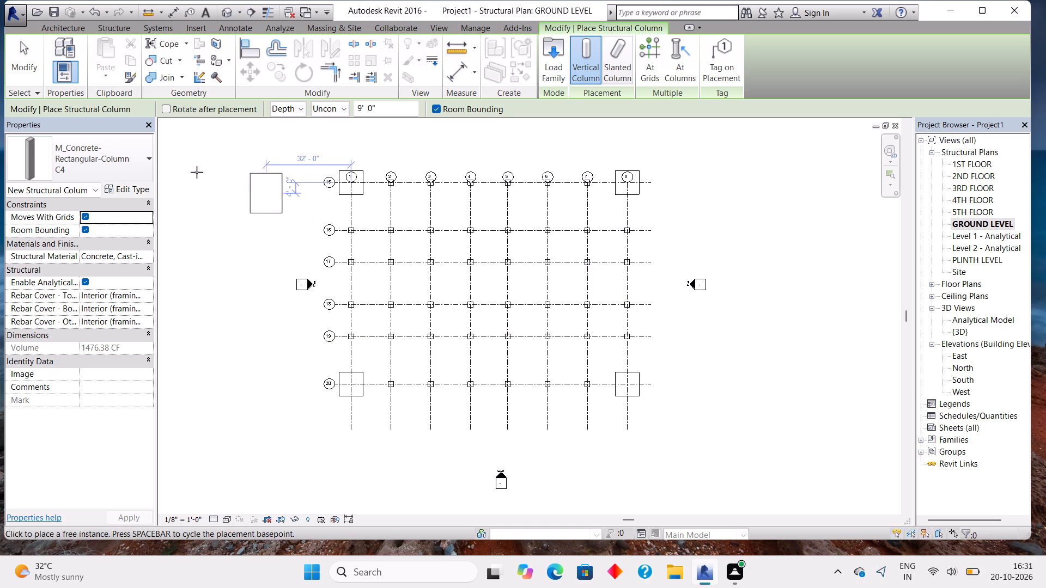
pyautogui.click(137, 191)
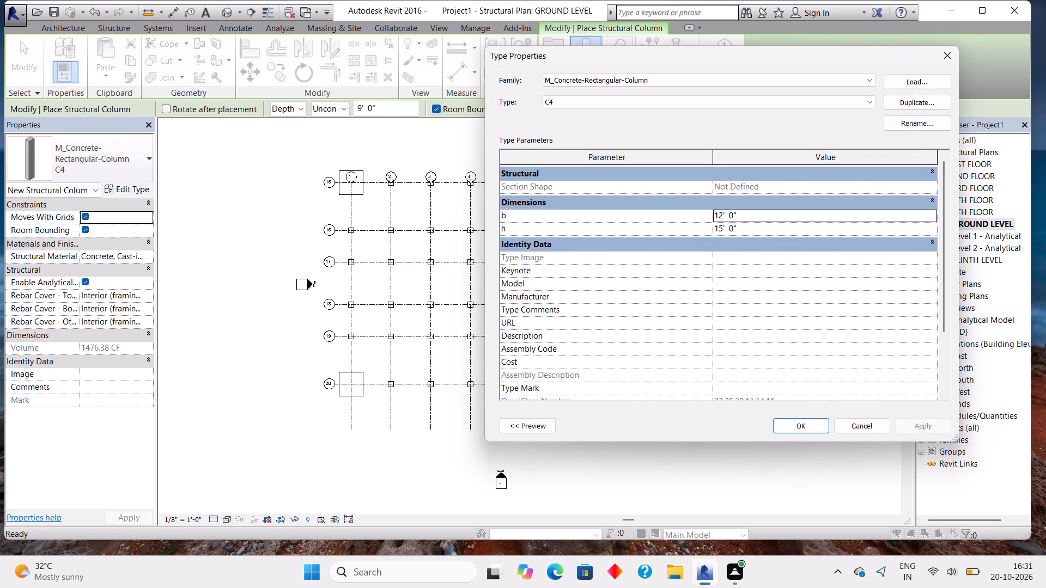
pyautogui.click(913, 106)
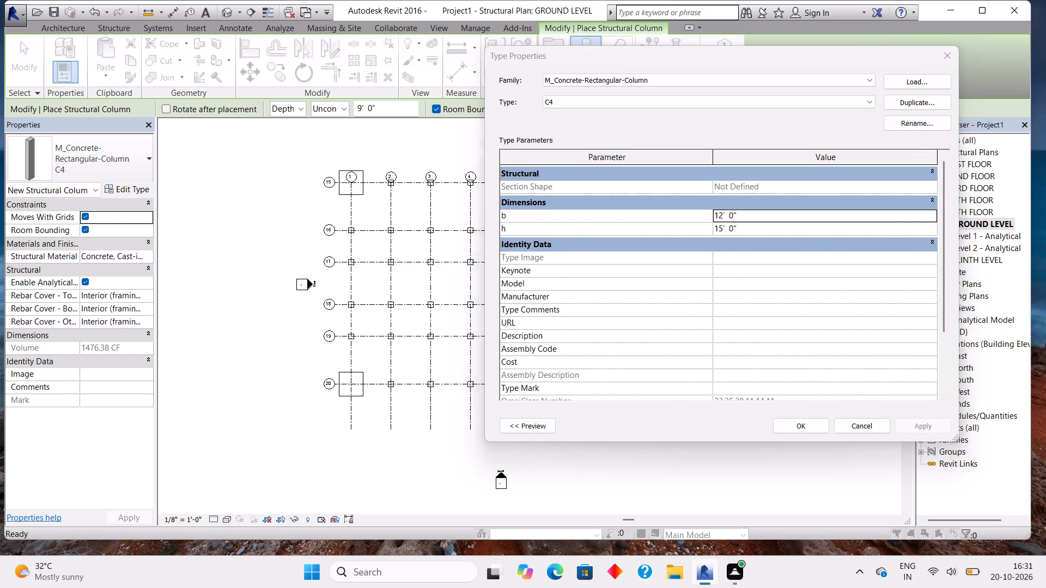
pyautogui.press('BackSpace')
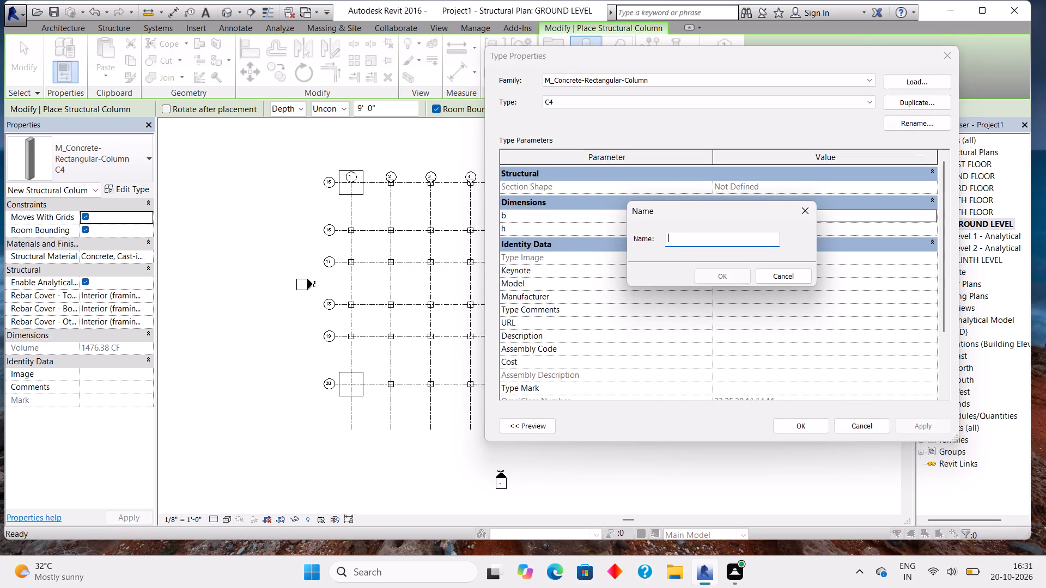
pyautogui.write('C5')
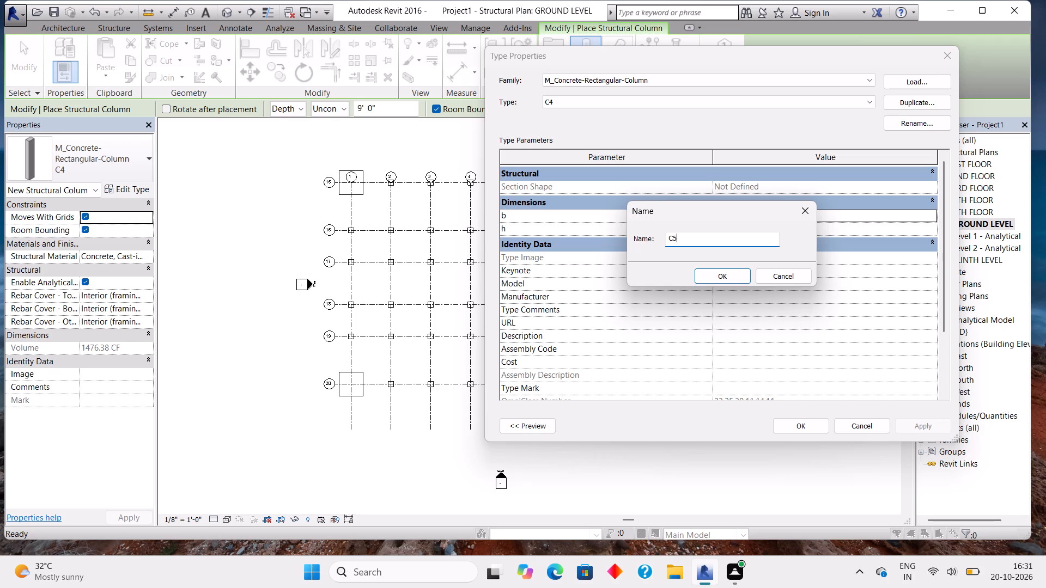
pyautogui.click(724, 274)
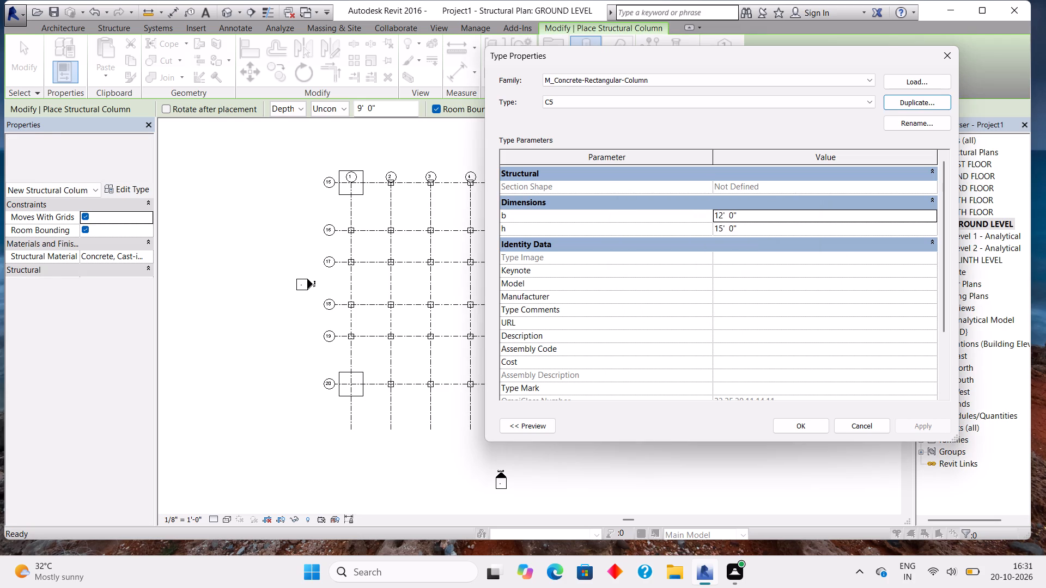
# Set both the b and h dimensions of column type C5 to 15" and accept the type properties.
pyautogui.click(773, 214)
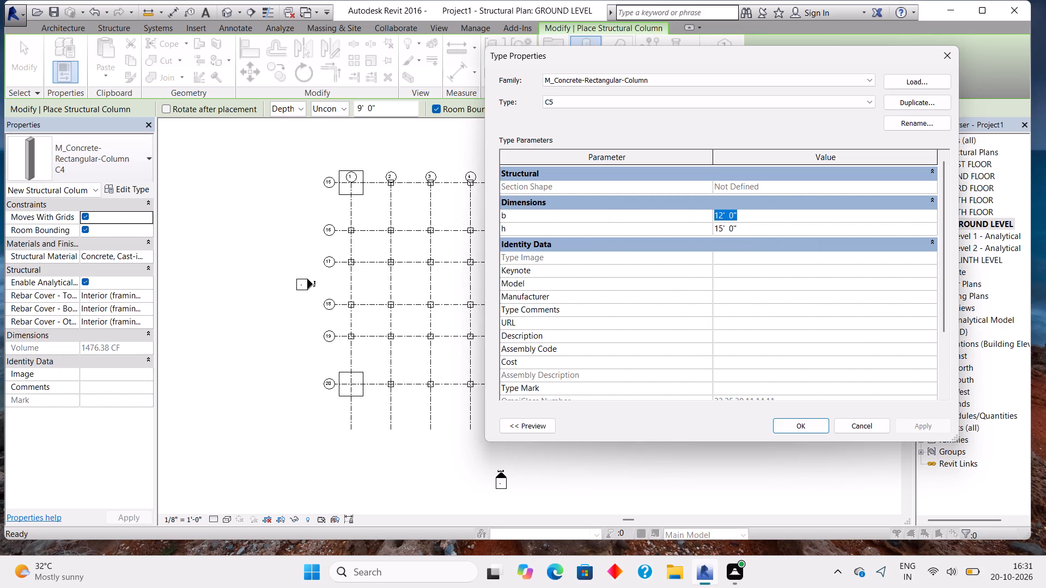
pyautogui.write('15')
pyautogui.hotkey('shift', '"')
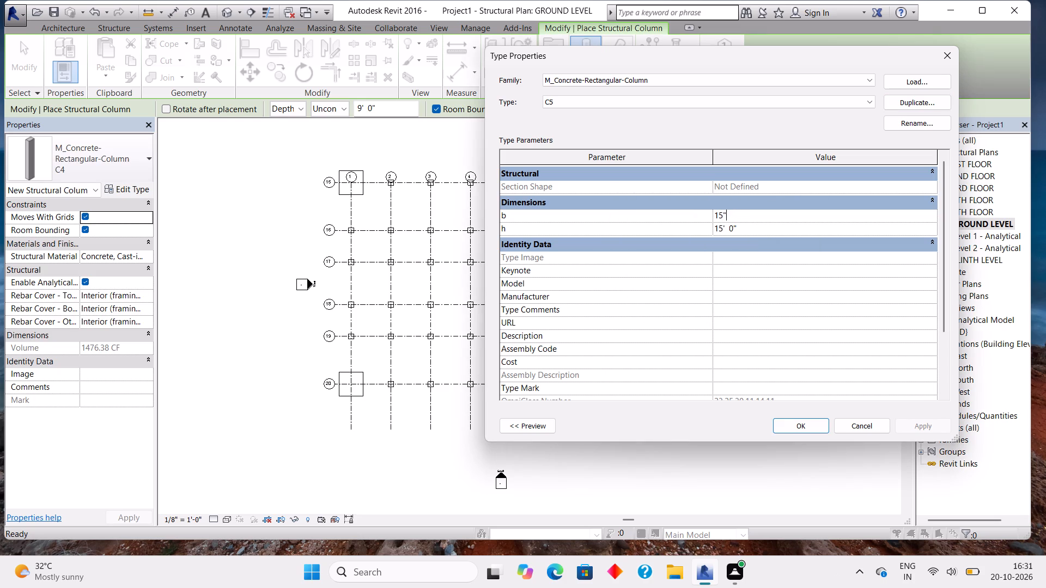
pyautogui.press('Return')
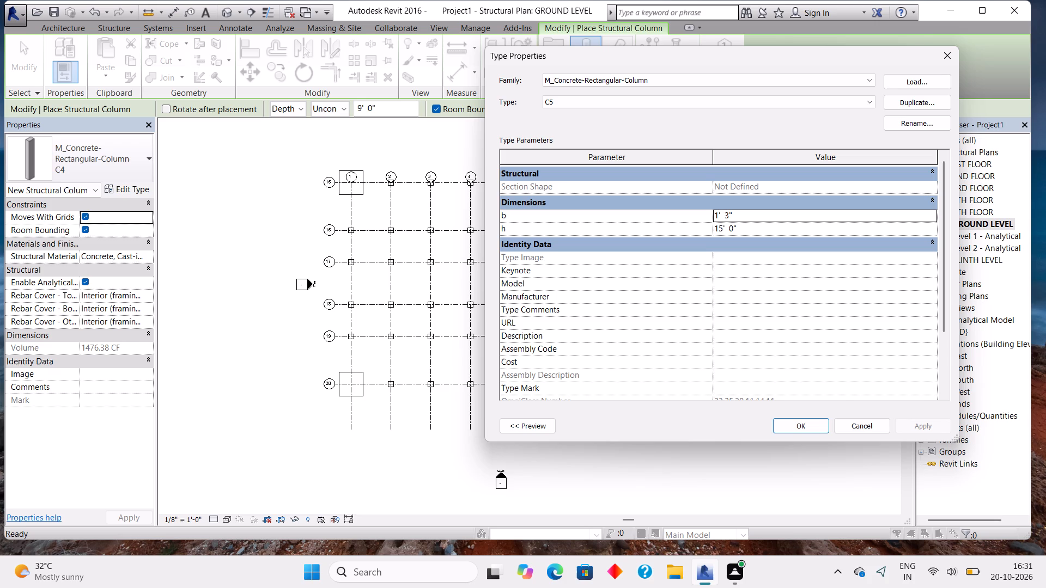
pyautogui.click(771, 228)
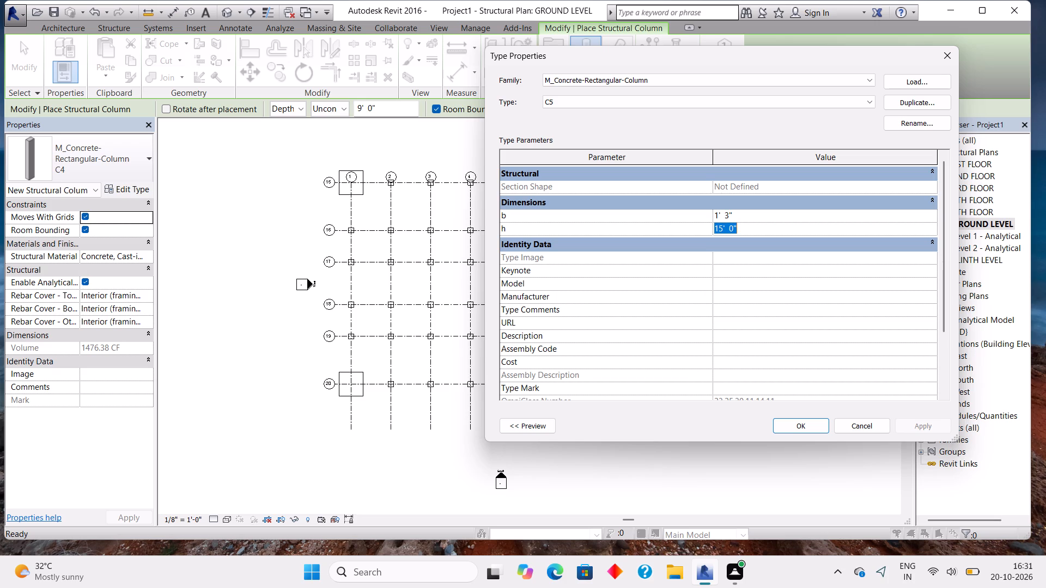
pyautogui.write('15')
pyautogui.hotkey('shift', '"')
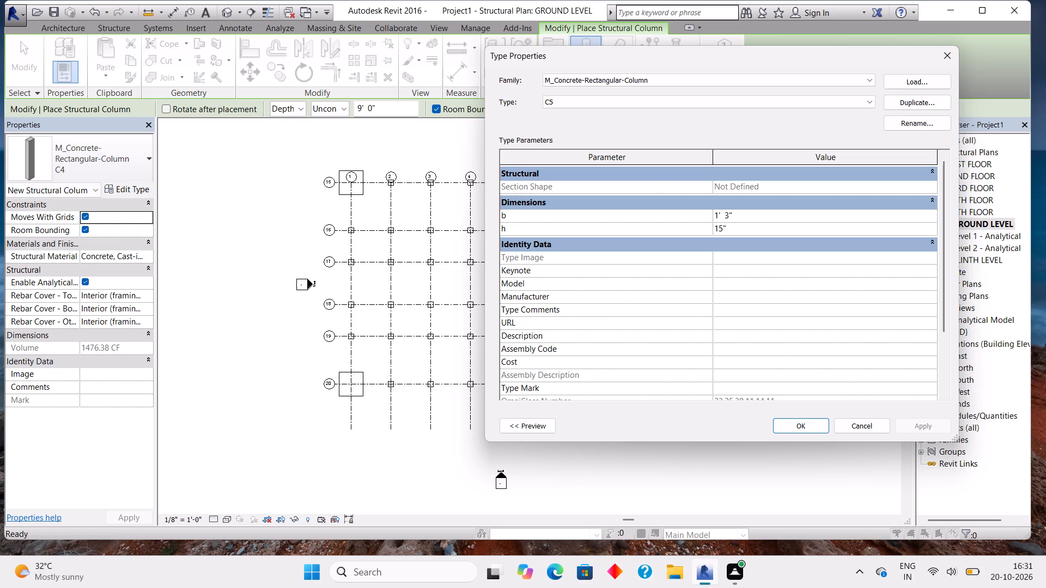
pyautogui.press('Return')
pyautogui.click(801, 426)
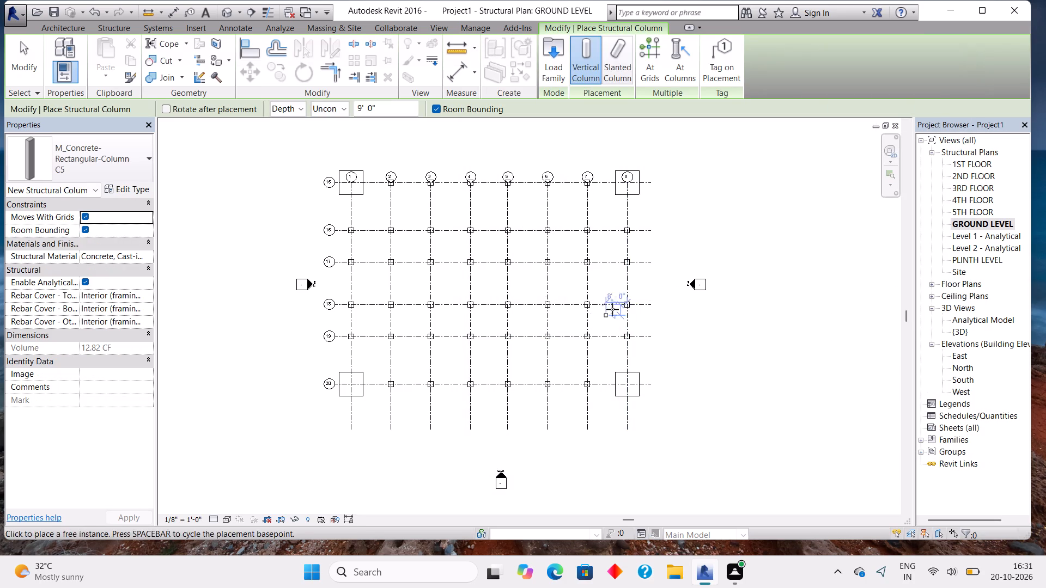
# Reopen the type properties, switch to column type C1 and set its b dimension to 9".
pyautogui.scroll(10, 625, 299)
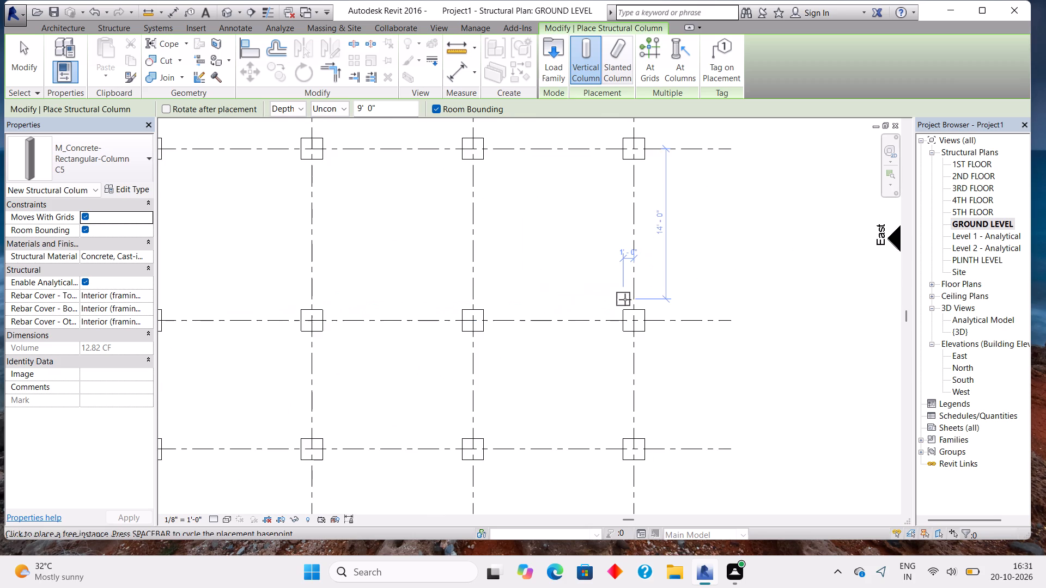
pyautogui.scroll(-4, 631, 323)
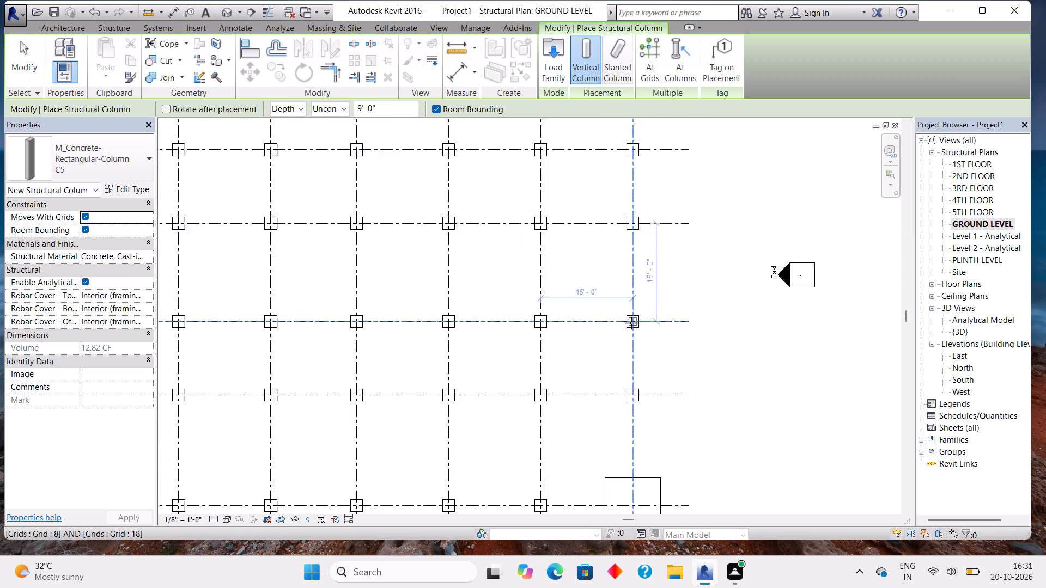
pyautogui.scroll(-2, 631, 323)
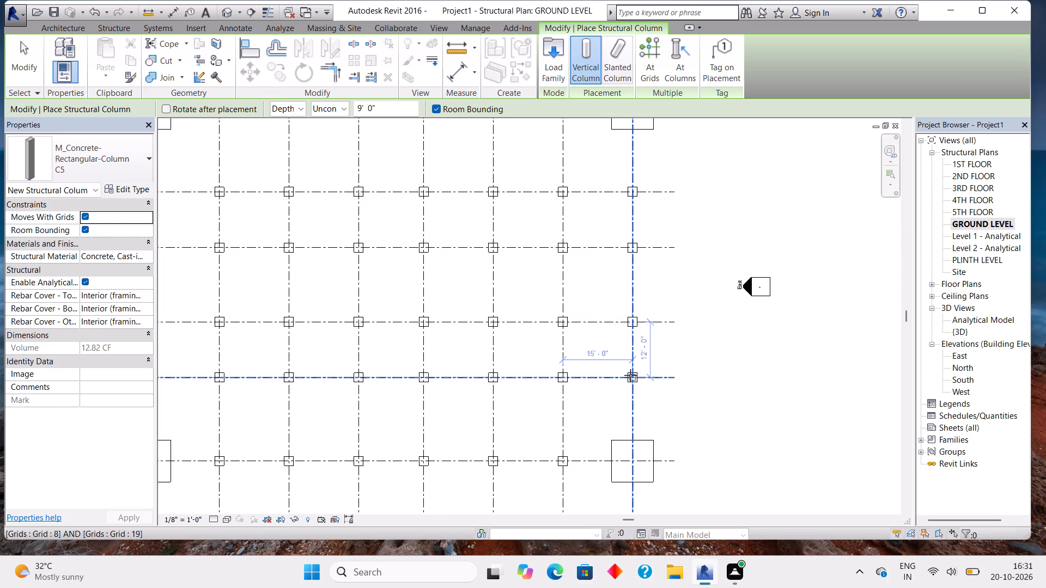
pyautogui.click(131, 188)
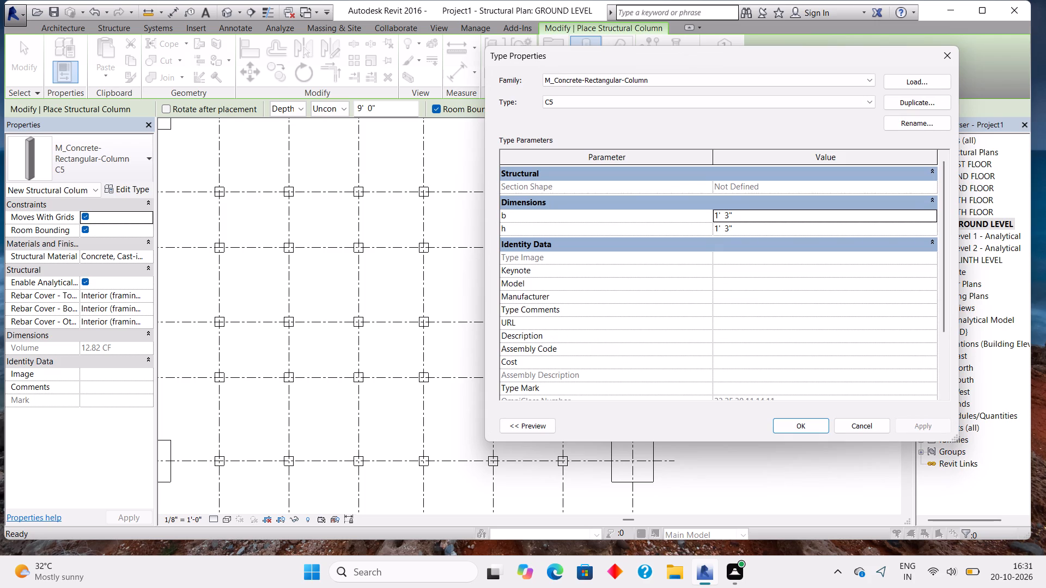
pyautogui.click(768, 103)
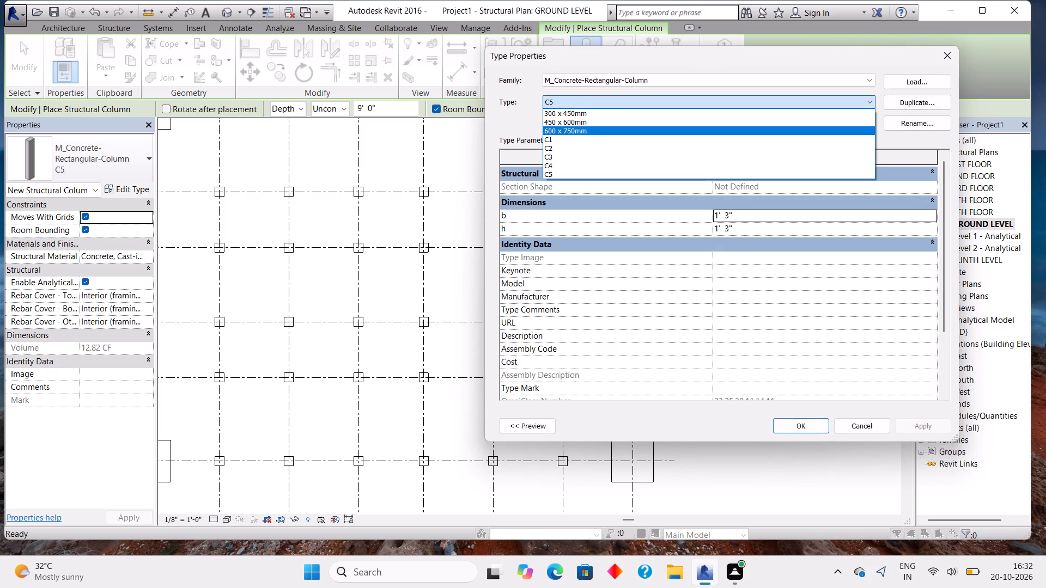
pyautogui.click(646, 139)
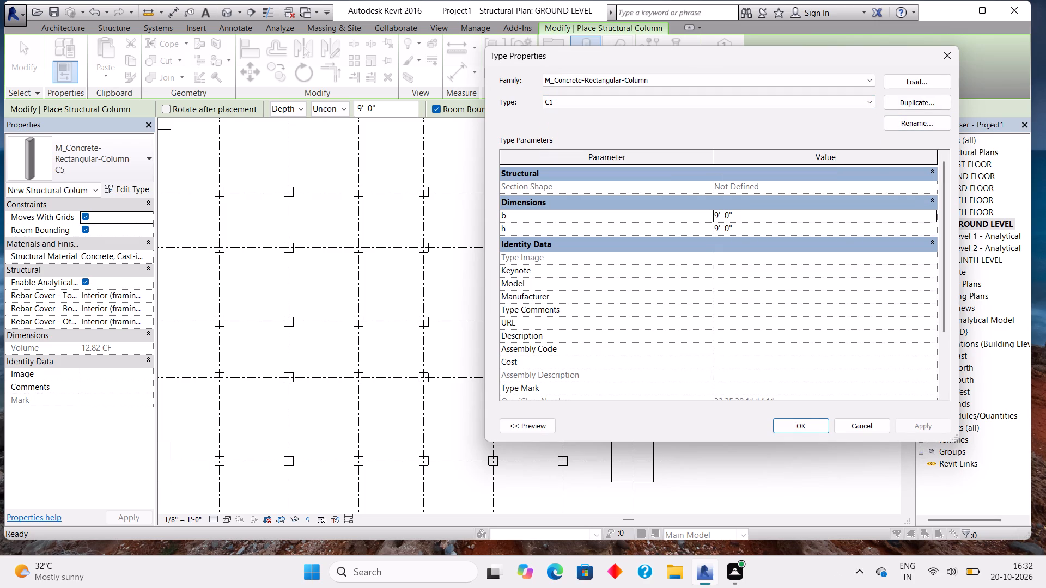
pyautogui.click(734, 219)
pyautogui.press('BackSpace')
pyautogui.press('BackSpace')
pyautogui.press('BackSpace')
pyautogui.press('BackSpace')
pyautogui.press('BackSpace')
pyautogui.press('BackSpace')
pyautogui.press('BackSpace')
pyautogui.press('BackSpace')
pyautogui.press('BackSpace')
pyautogui.press('BackSpace')
pyautogui.press('BackSpace')
pyautogui.press('BackSpace')
pyautogui.press('BackSpace')
pyautogui.press('BackSpace')
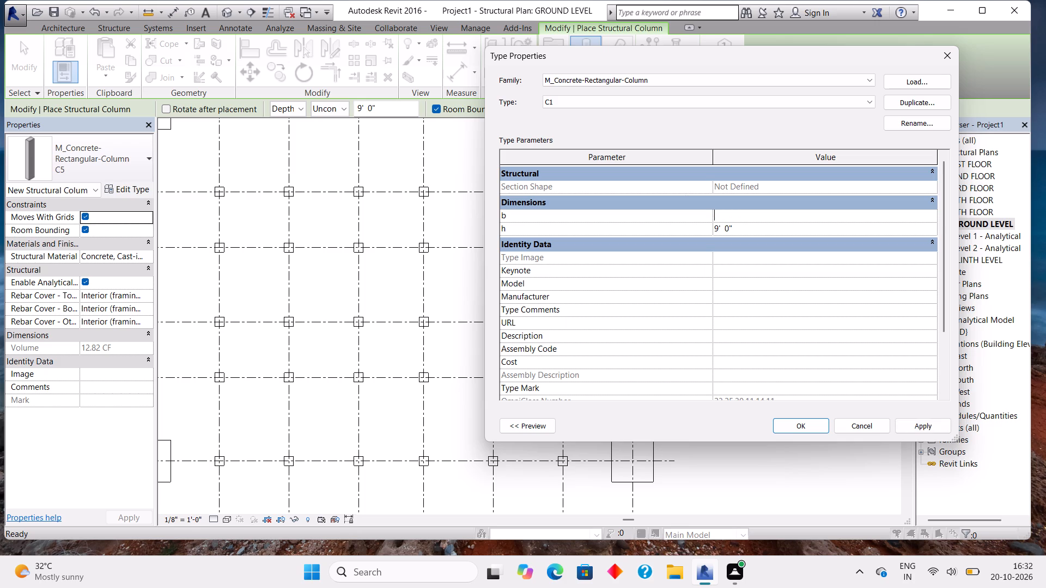
pyautogui.press('9')
pyautogui.hotkey('shift', '"')
pyautogui.press('Return')
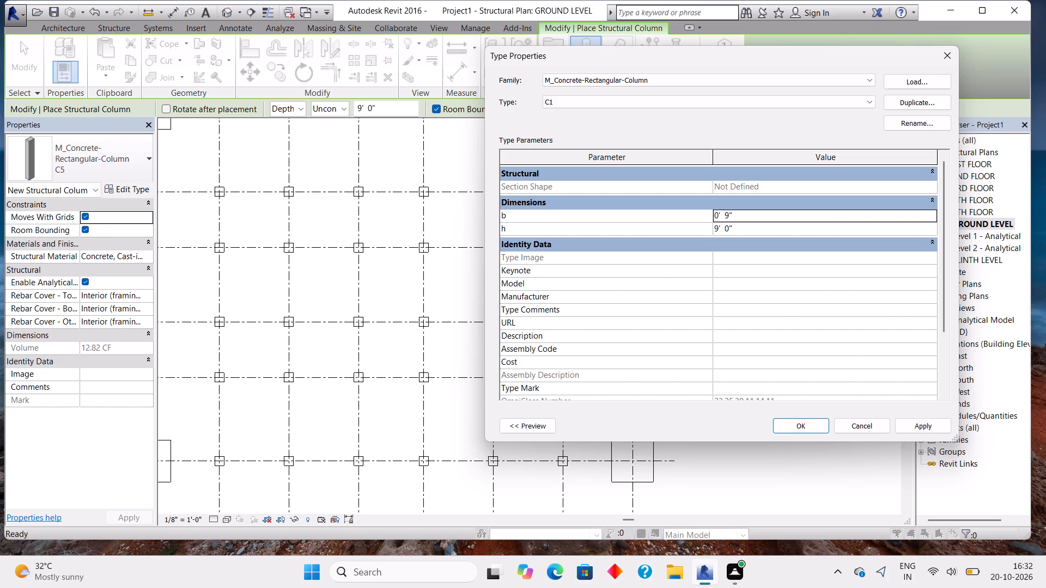
# Set the h dimension of column type C1 to 9" and accept the type properties.
pyautogui.click(757, 222)
pyautogui.click(752, 226)
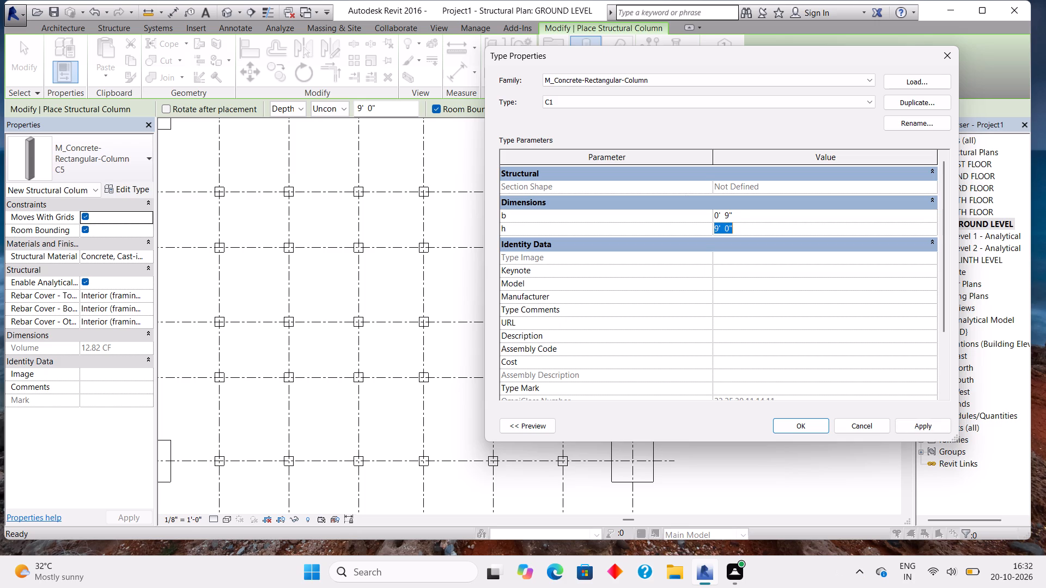
pyautogui.press('BackSpace')
pyautogui.hotkey('shift', '"')
pyautogui.press('BackSpace')
pyautogui.press('9')
pyautogui.hotkey('shift', '"')
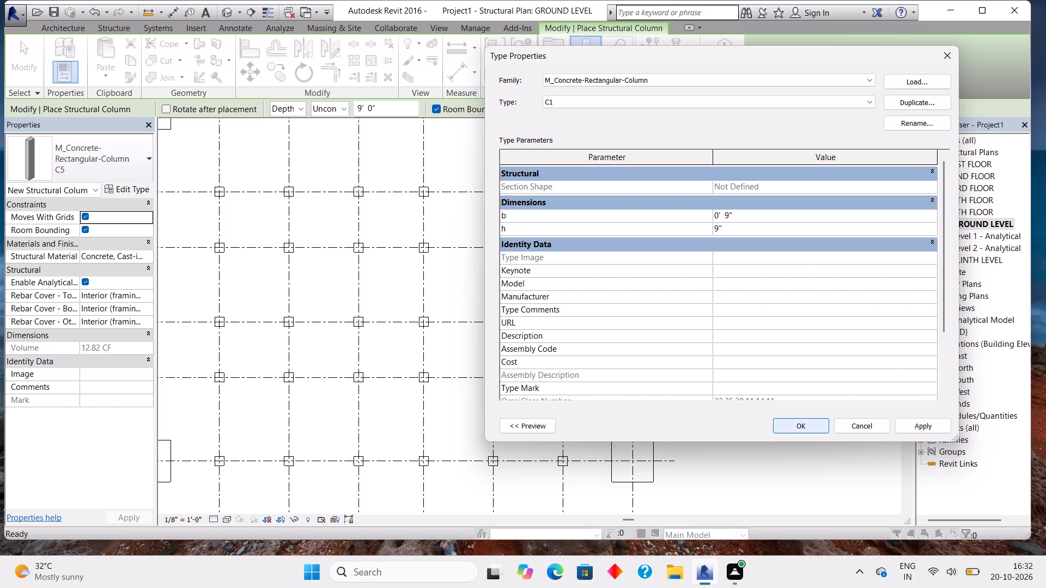
pyautogui.click(820, 422)
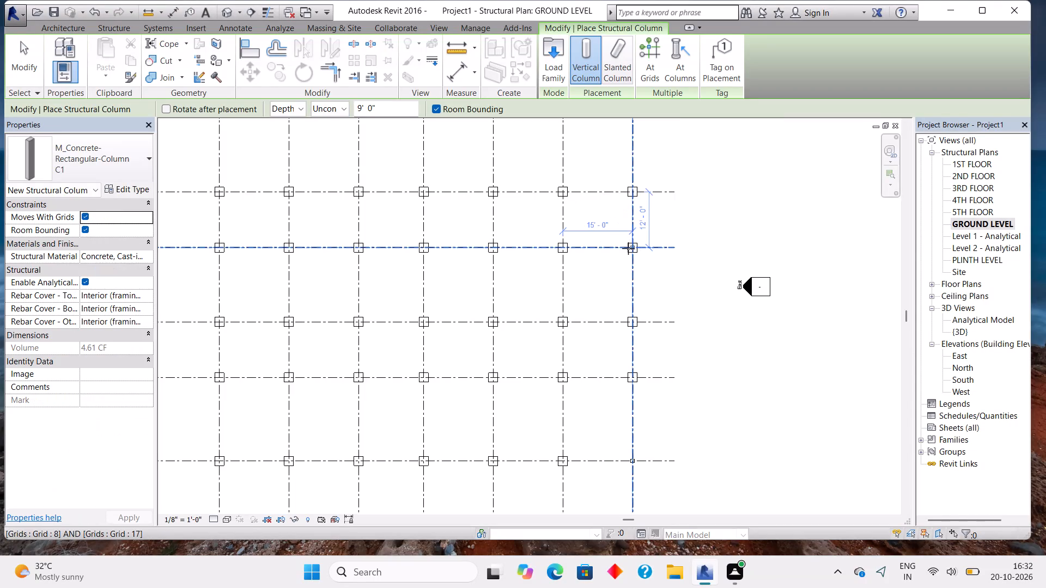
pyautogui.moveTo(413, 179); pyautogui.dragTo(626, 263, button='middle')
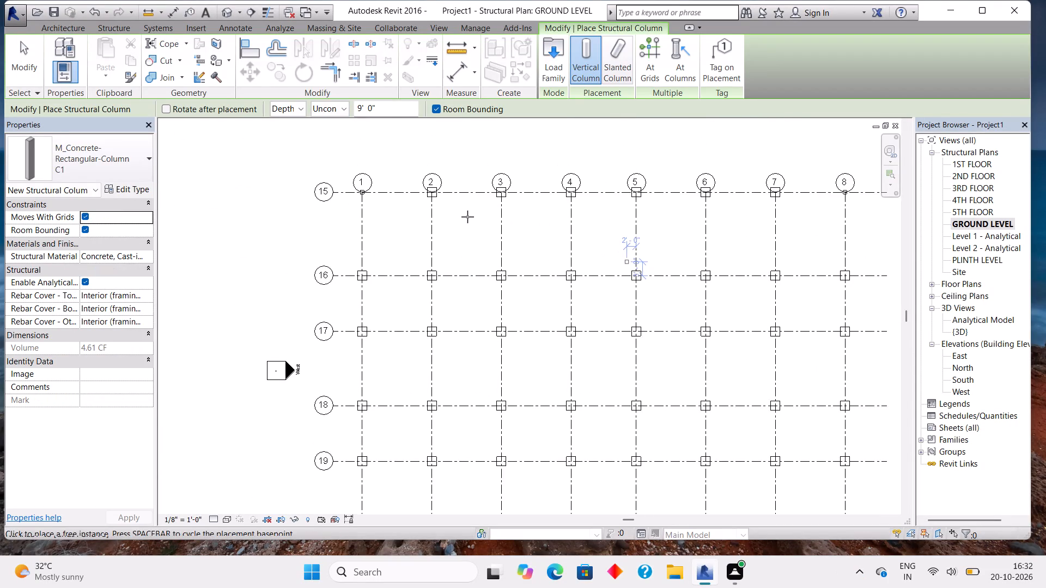
# Examine the C1 column at the intersection of grids 1 and 15 up close and end column placement.
pyautogui.scroll(2, 356, 193)
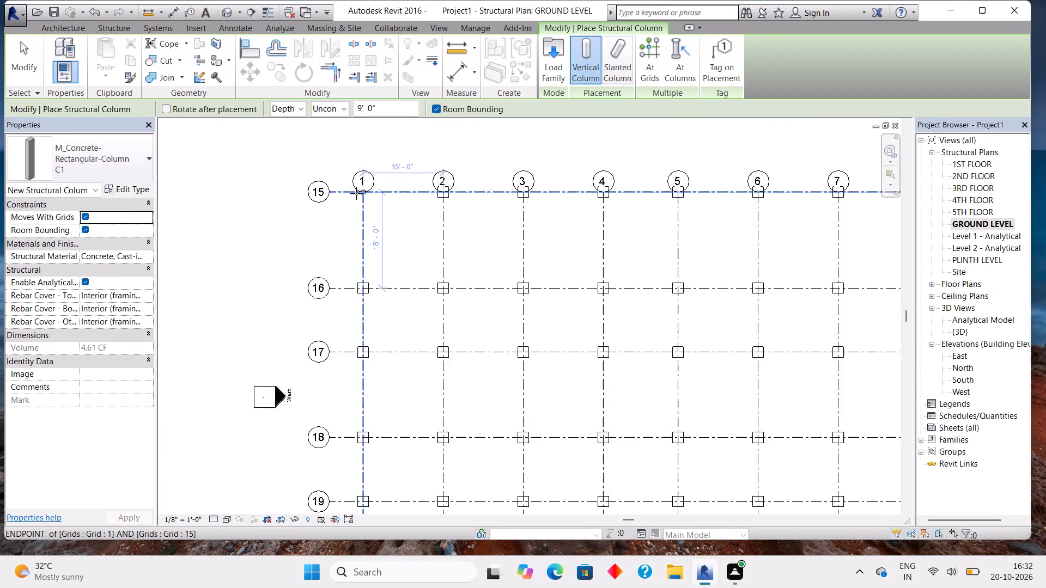
pyautogui.scroll(13, 356, 193)
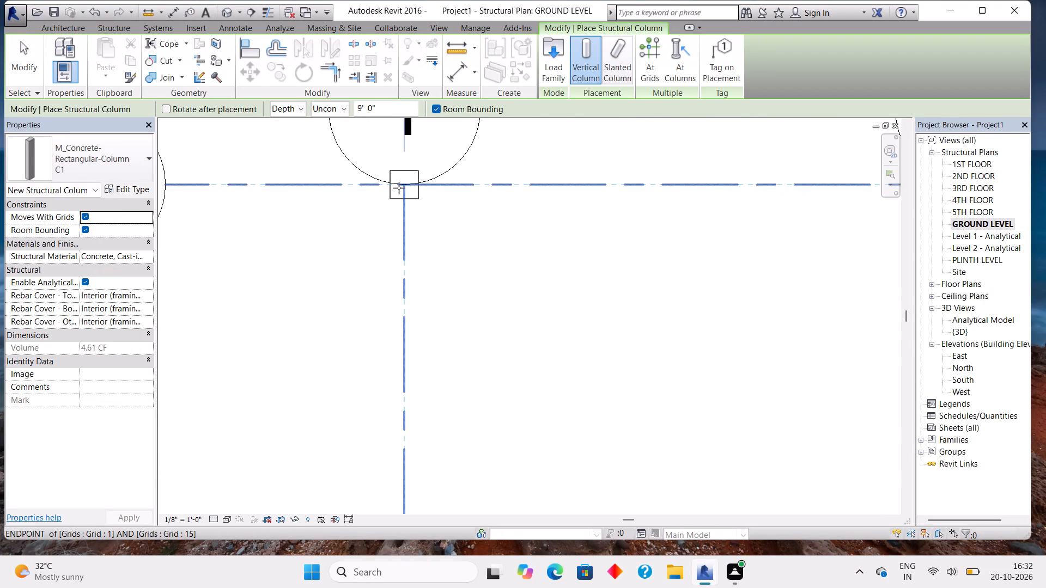
pyautogui.scroll(-6, 427, 226)
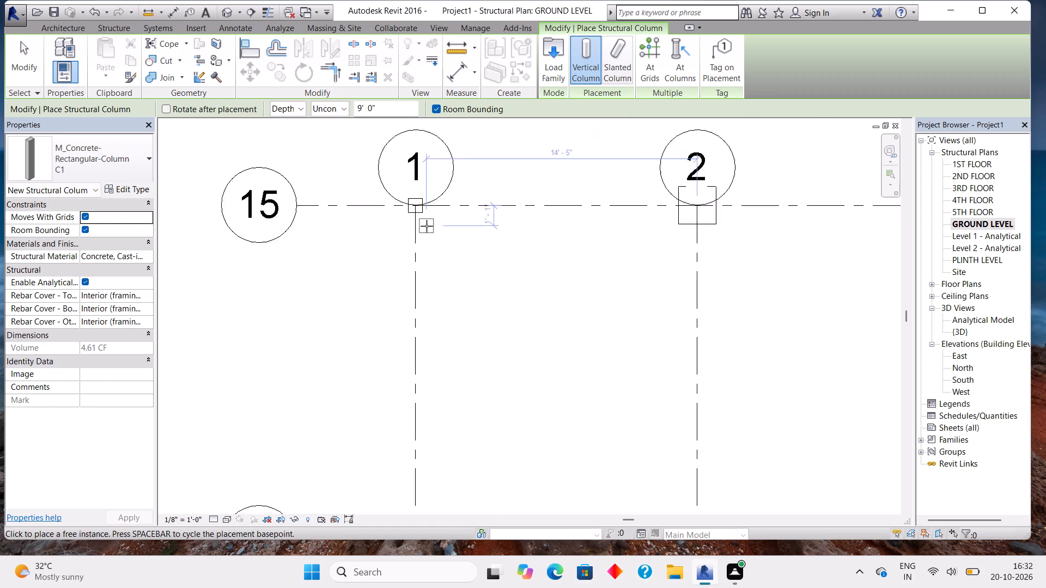
pyautogui.scroll(-7, 427, 226)
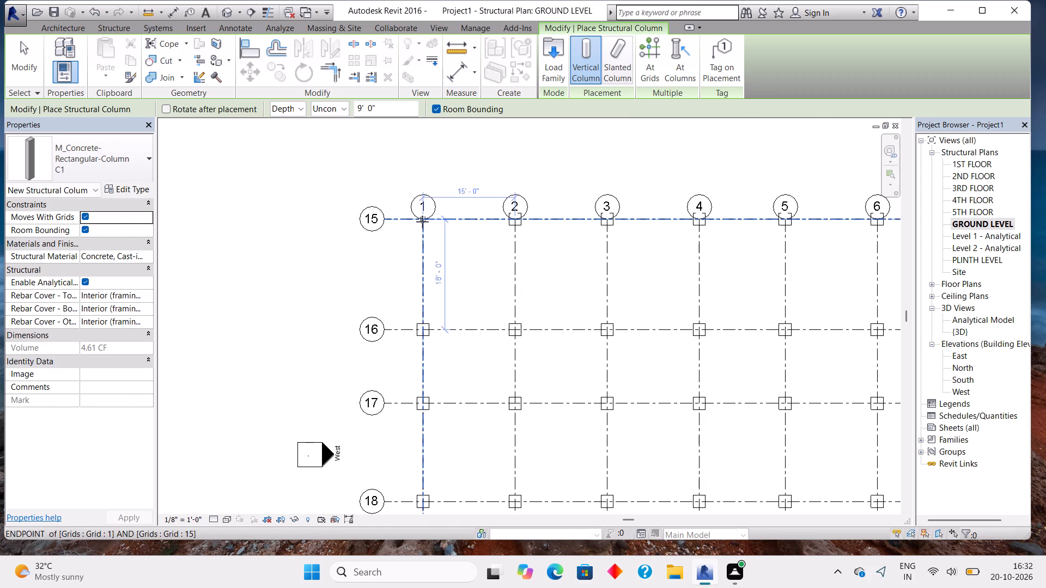
pyautogui.scroll(13, 422, 222)
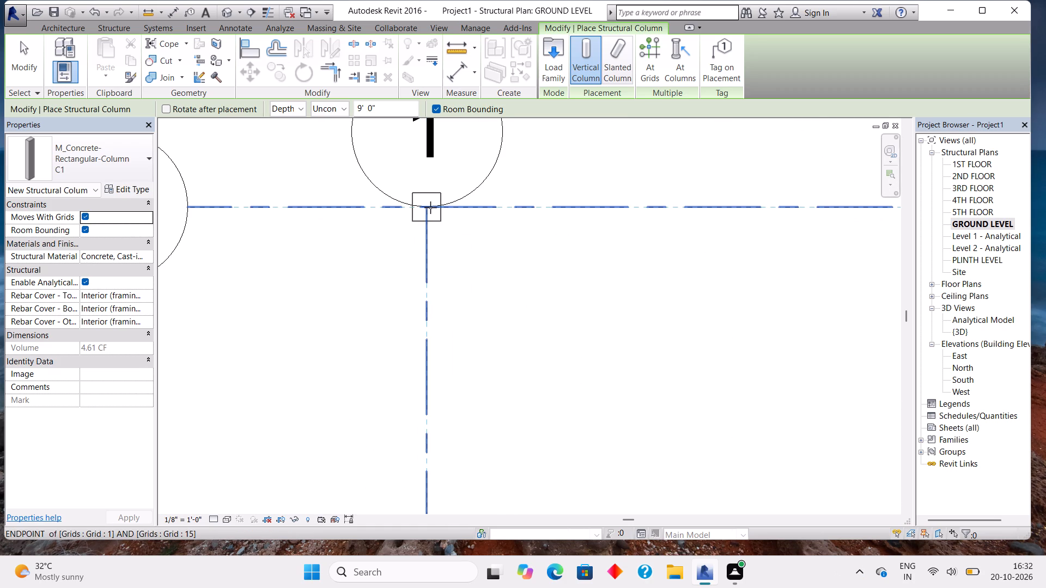
pyautogui.press('`')
pyautogui.press('Escape')
pyautogui.press('Escape')
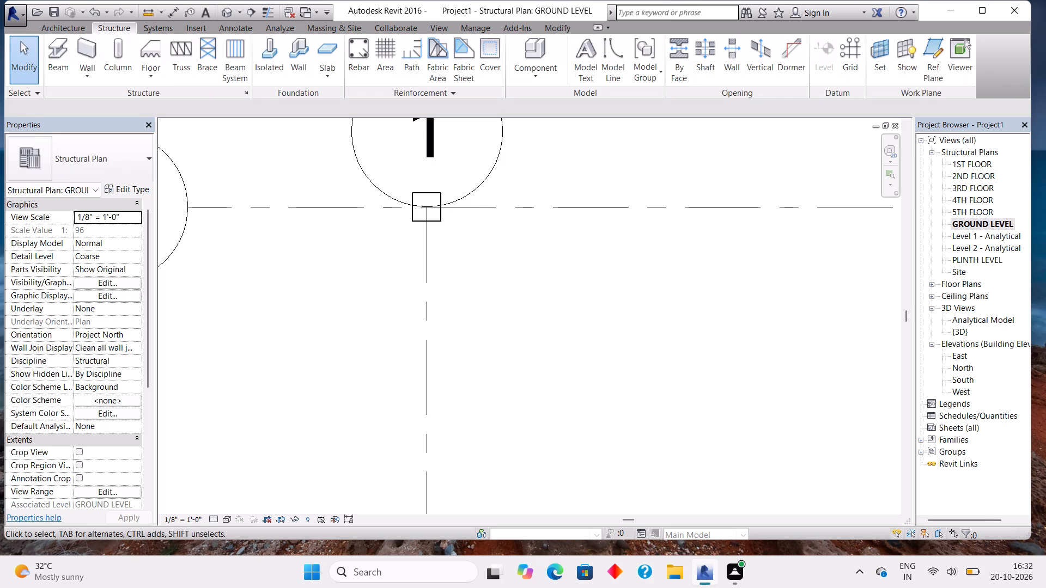
pyautogui.scroll(-7, 513, 267)
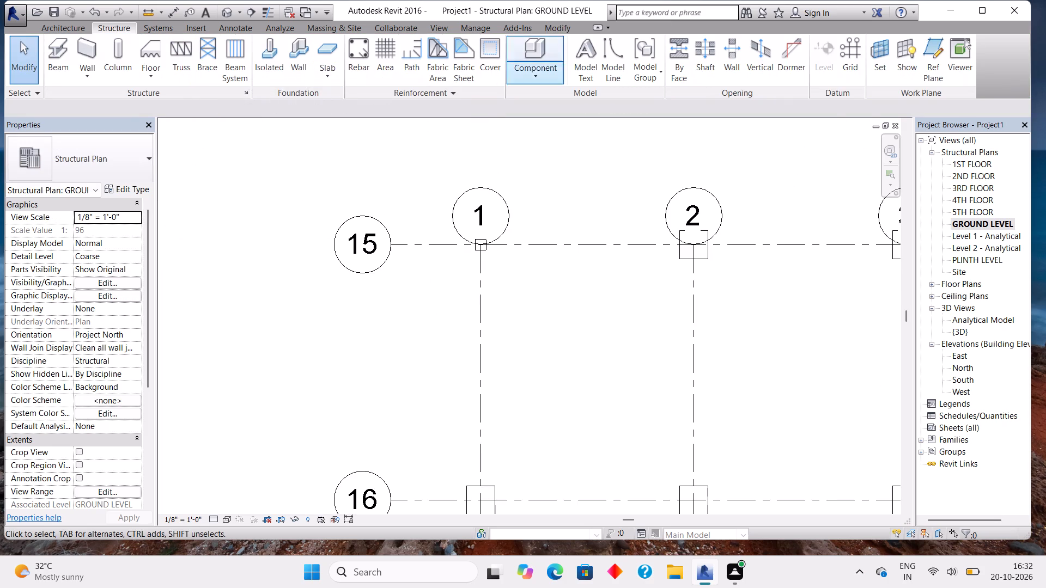
# Restart structural column placement with type C2, set its b and h dimensions to 12", and accept the type properties.
pyautogui.click(121, 51)
pyautogui.click(145, 169)
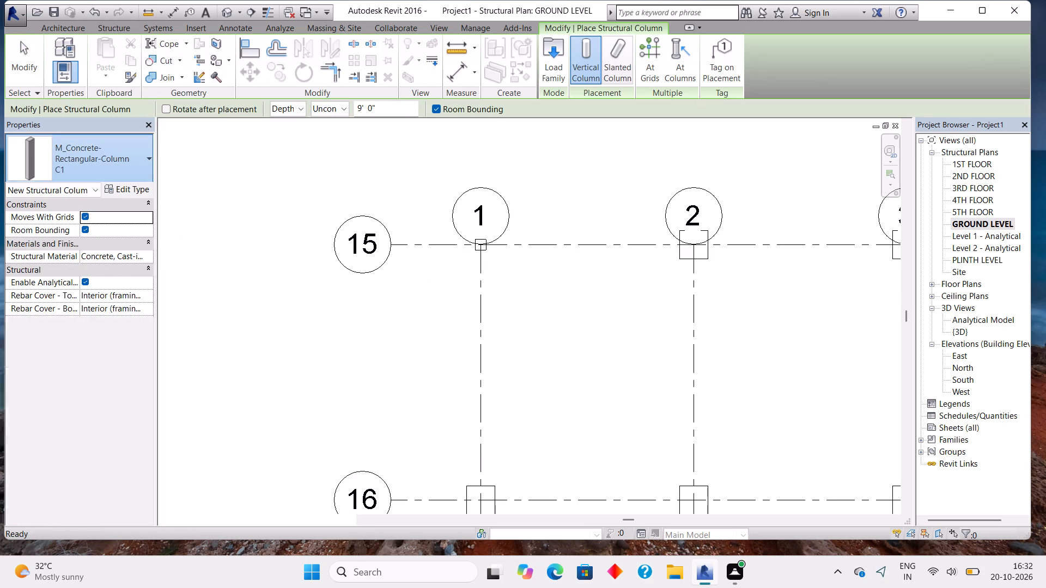
pyautogui.click(57, 379)
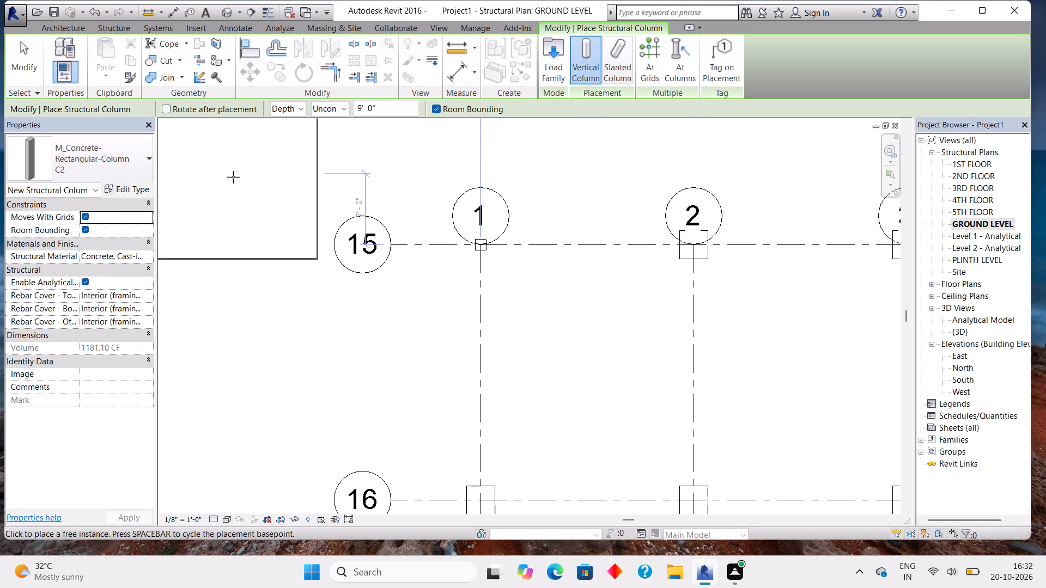
pyautogui.click(141, 190)
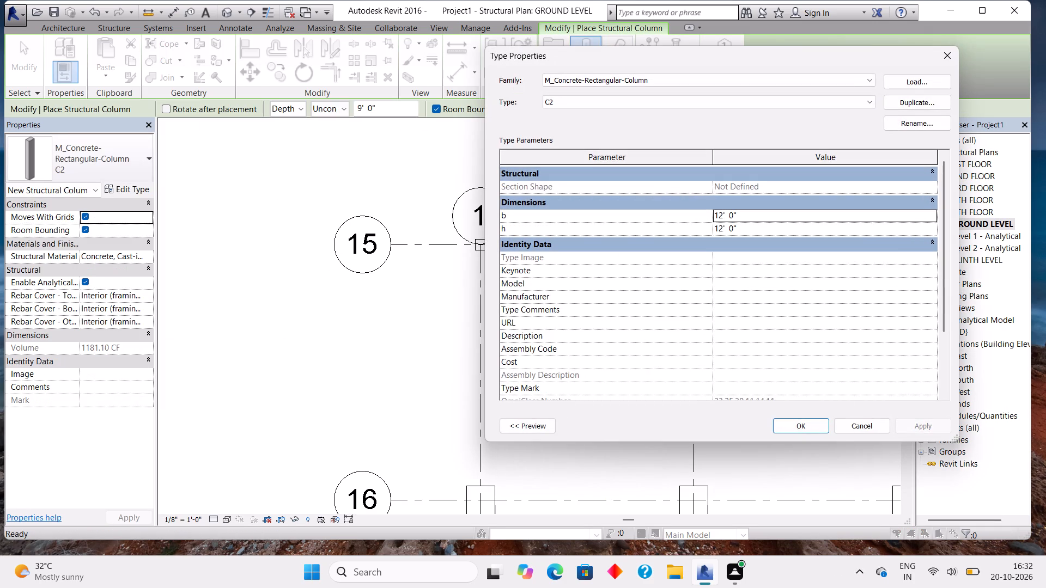
pyautogui.click(770, 212)
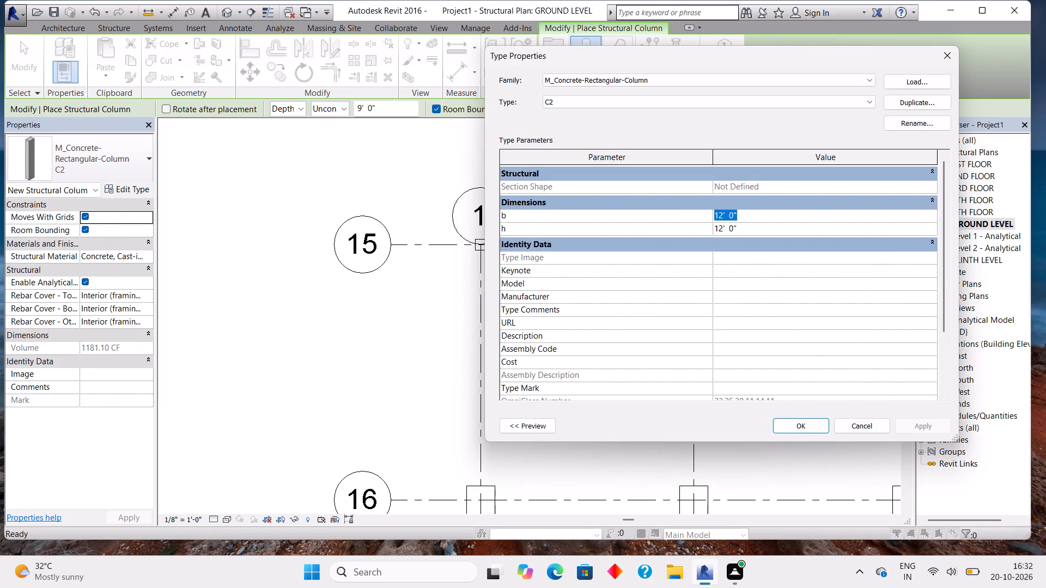
pyautogui.press('BackSpace')
pyautogui.write('12"')
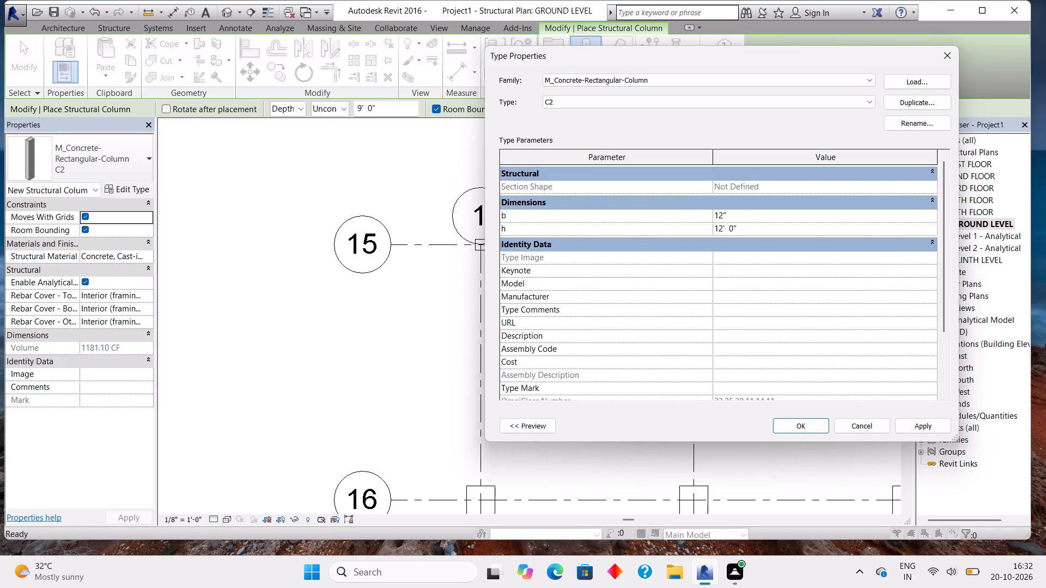
pyautogui.press('Return')
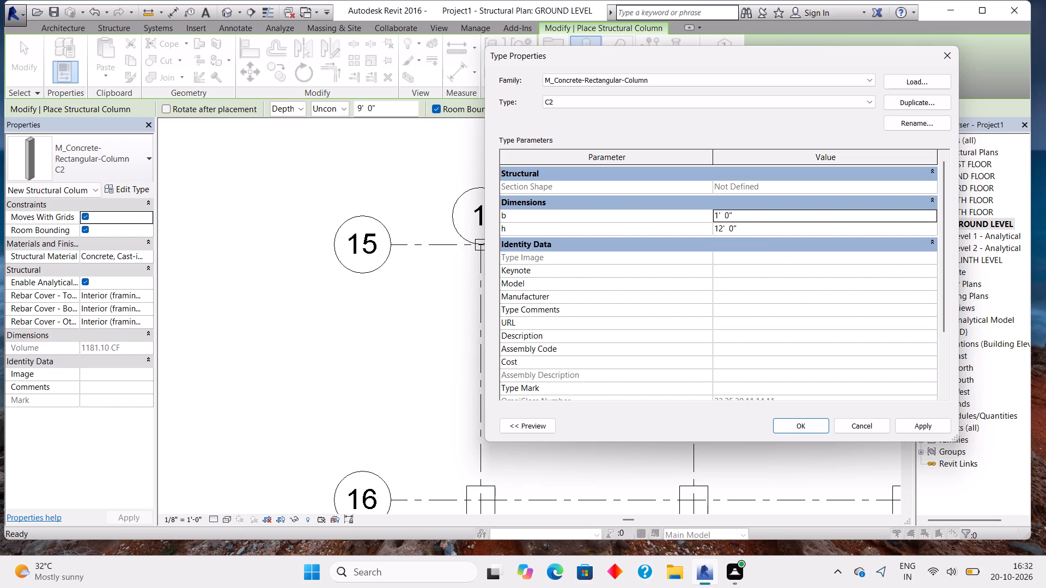
pyautogui.click(771, 231)
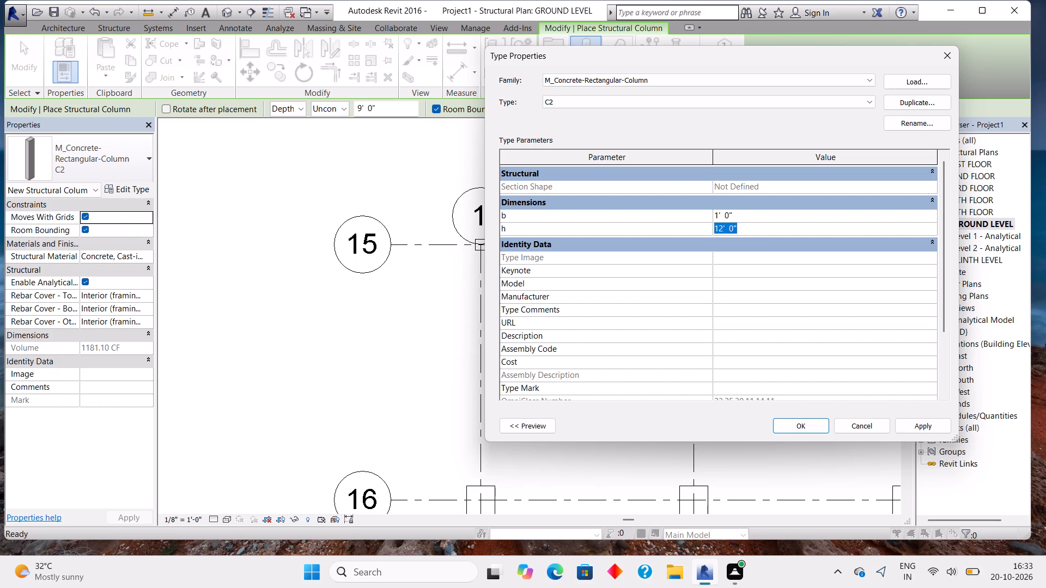
pyautogui.write('12')
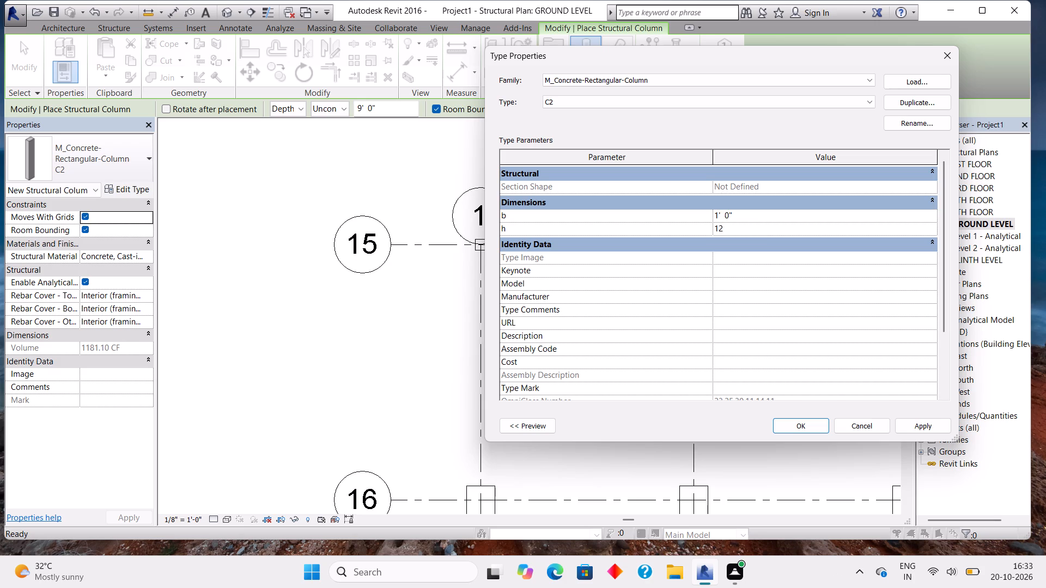
pyautogui.hotkey('shift', '"')
pyautogui.press('Return')
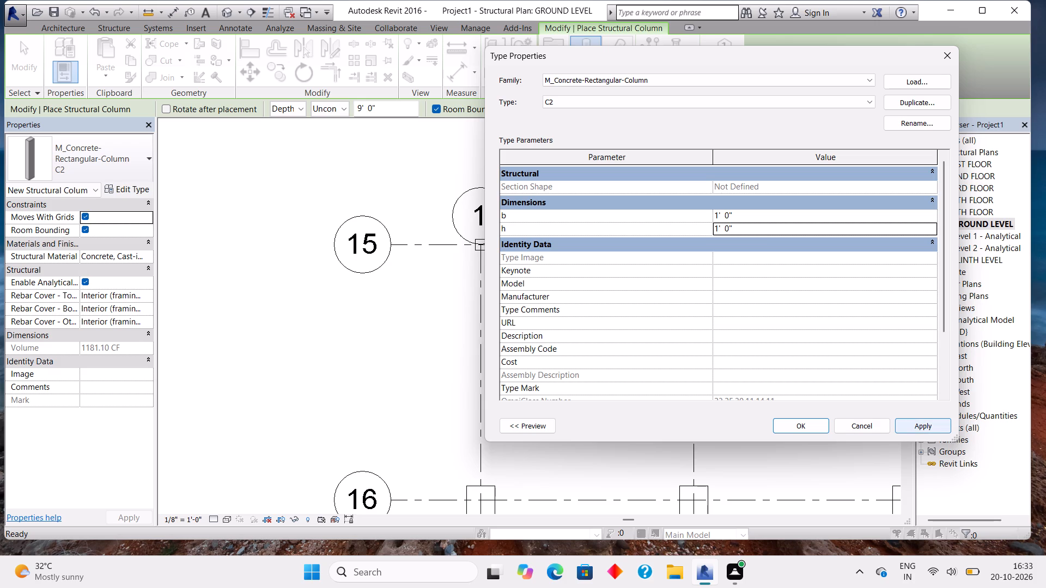
pyautogui.click(903, 424)
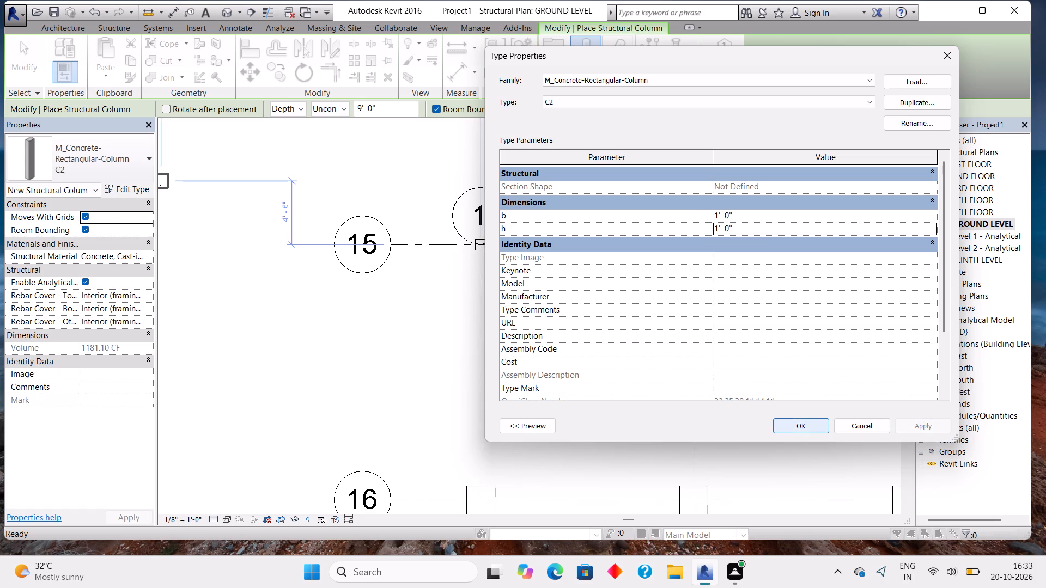
pyautogui.click(814, 426)
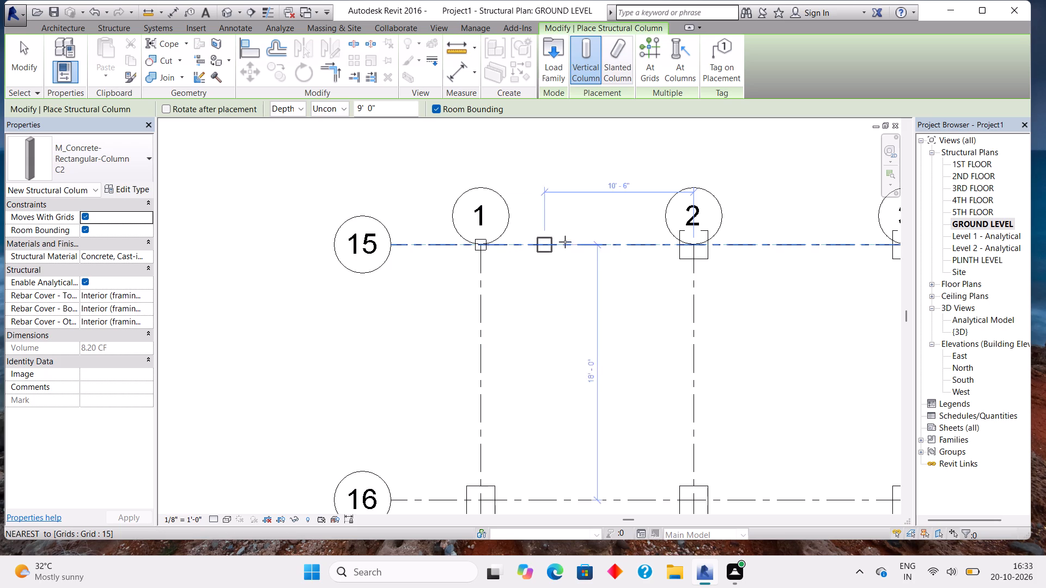
# Place C2 columns on grid 15 at its intersections with grids 2 and 3.
pyautogui.click(691, 249)
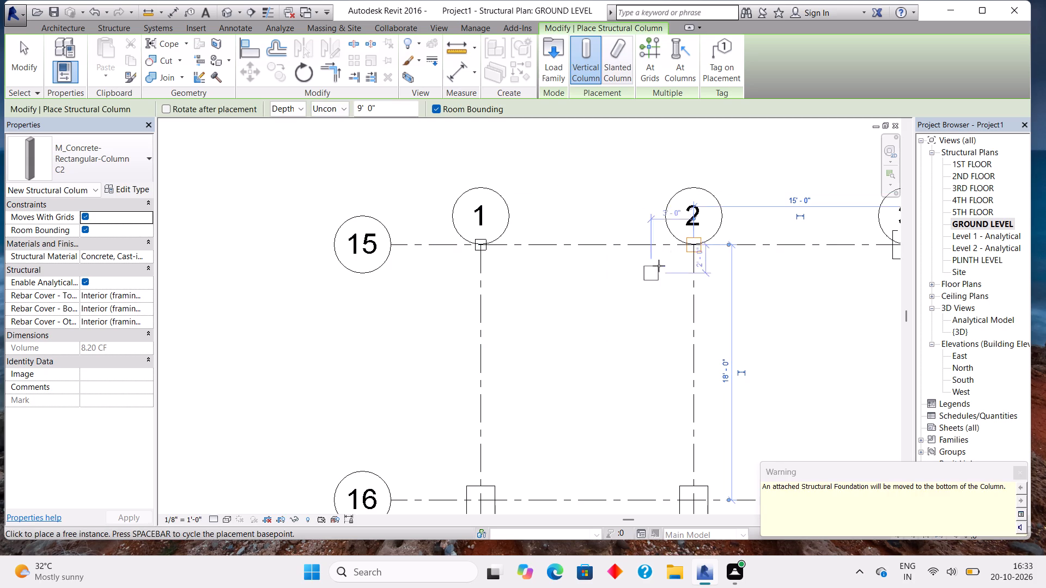
pyautogui.scroll(-3, 680, 257)
pyautogui.moveTo(733, 262); pyautogui.dragTo(552, 219, button='middle')
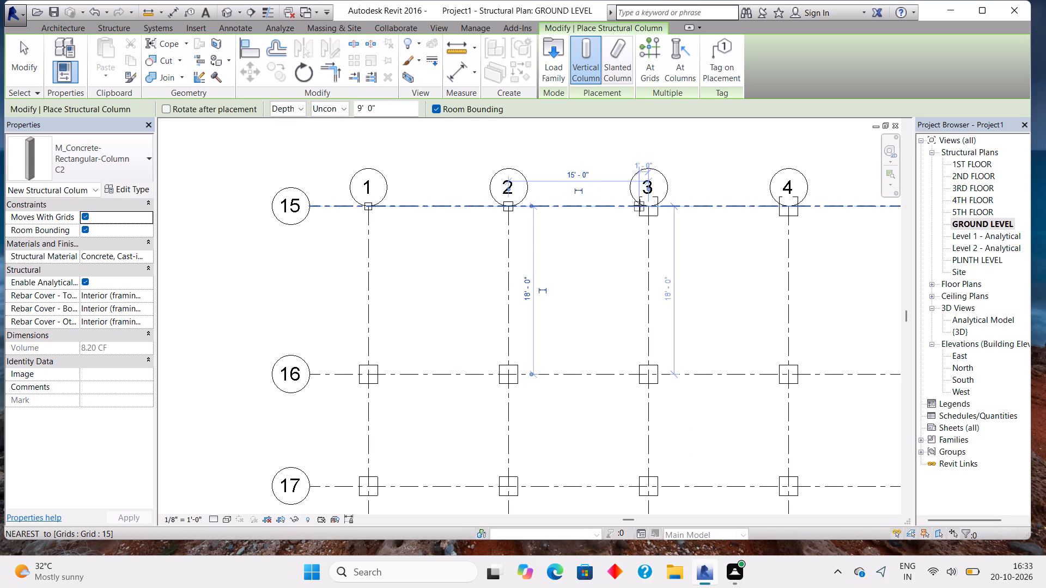
pyautogui.click(646, 206)
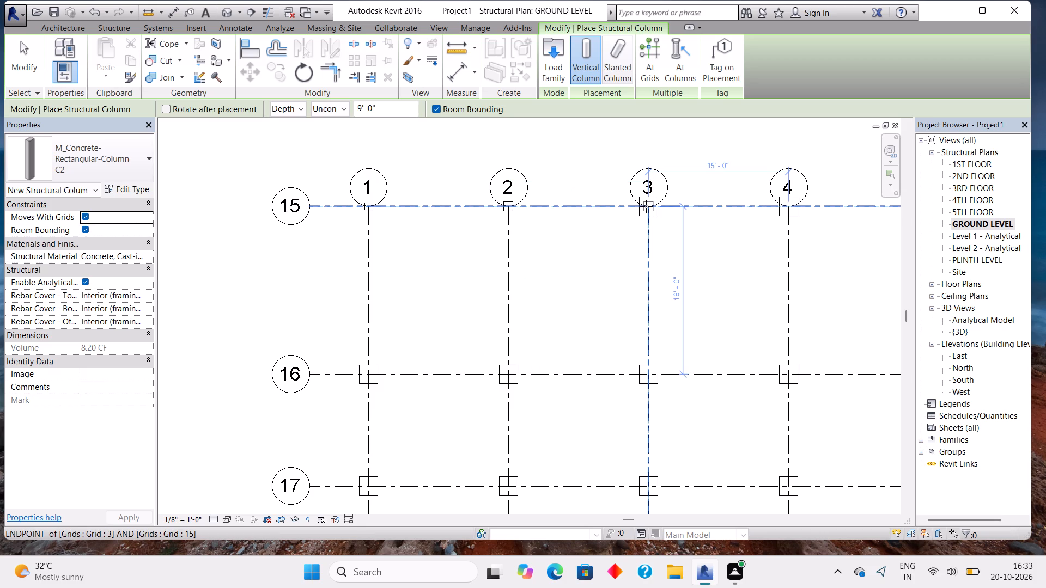
# Choose column type C3, set its b dimension to 12" and its h dimension to 1', and accept the type properties.
pyautogui.scroll(-4, 535, 235)
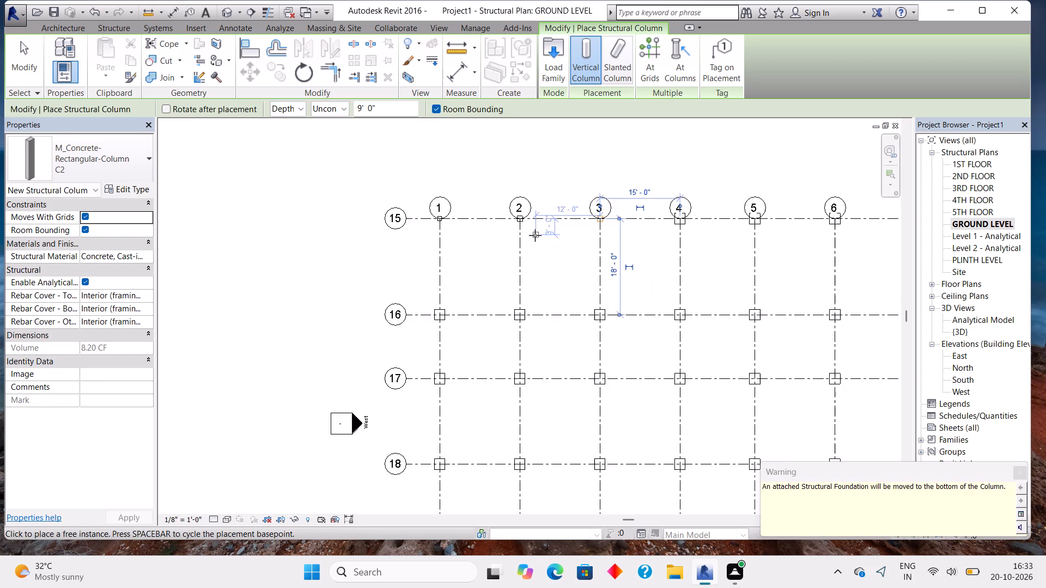
pyautogui.scroll(-2, 535, 235)
pyautogui.click(80, 161)
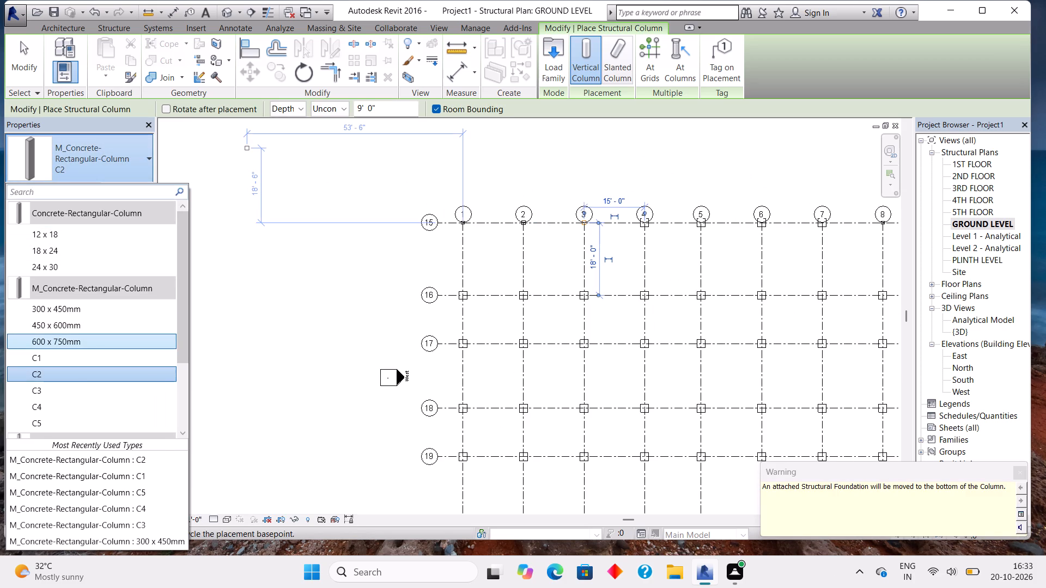
pyautogui.click(63, 388)
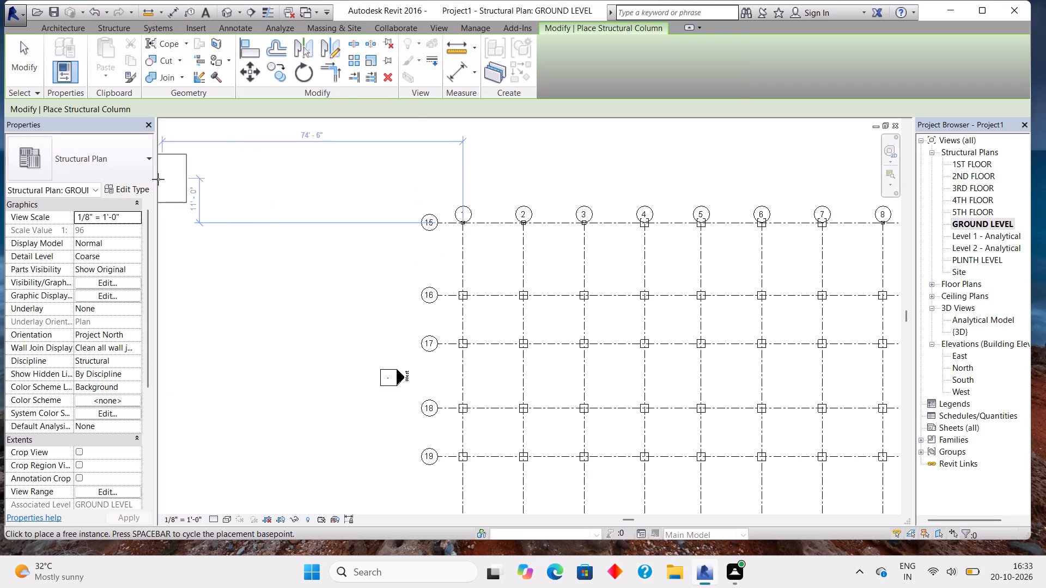
pyautogui.click(133, 189)
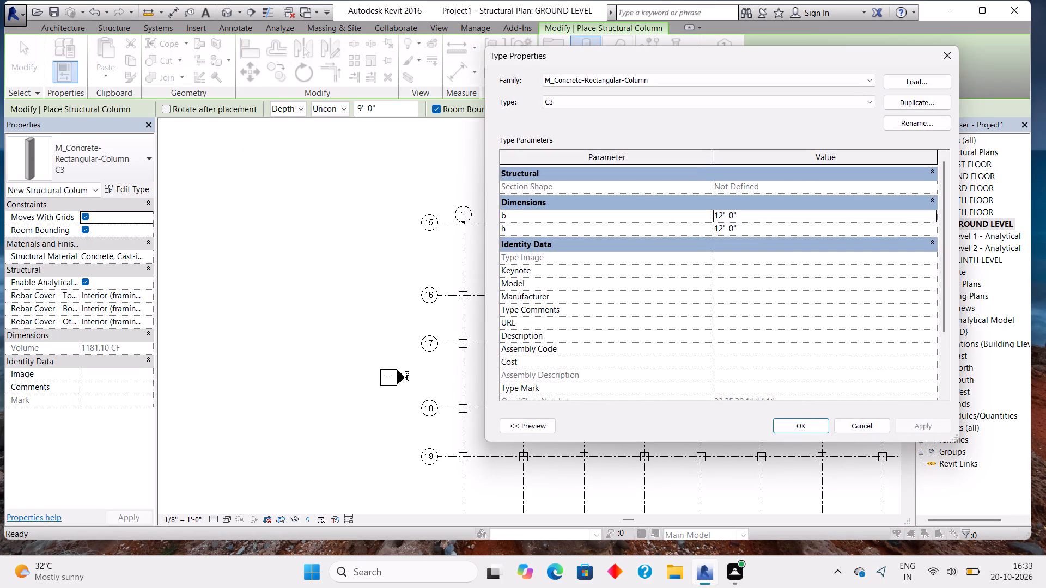
pyautogui.click(765, 213)
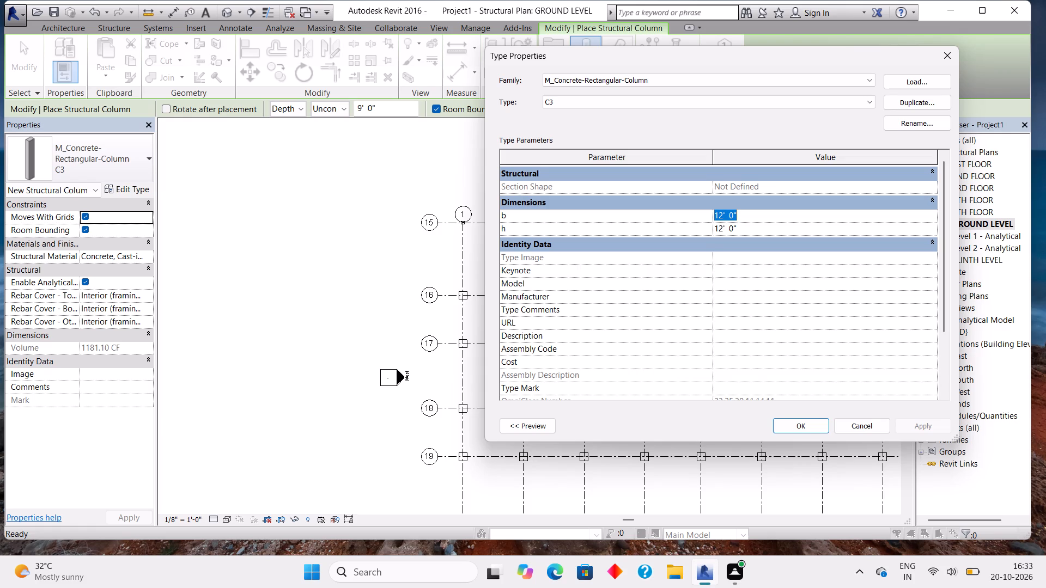
pyautogui.write('12"')
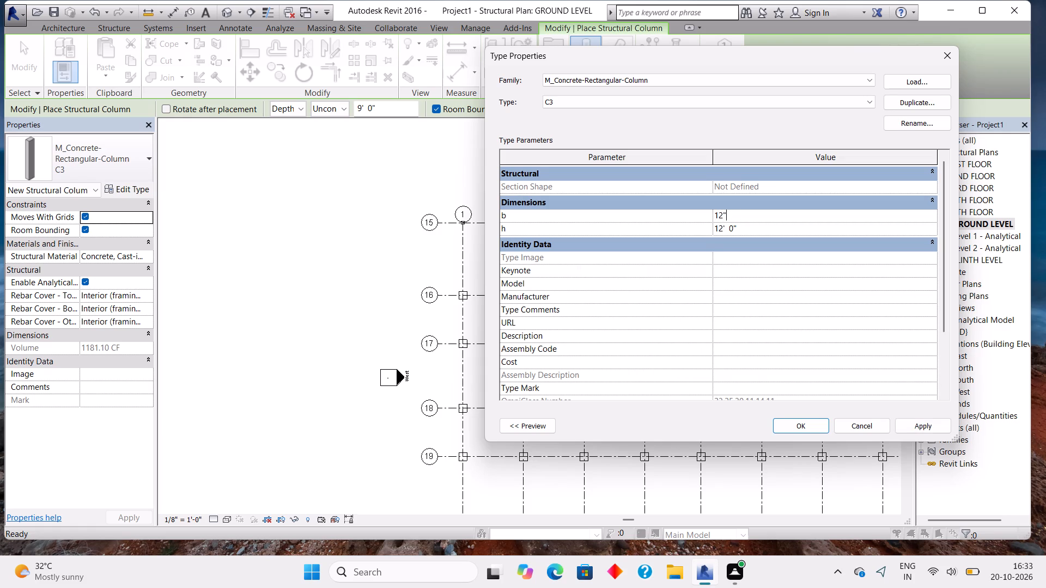
pyautogui.press('Return')
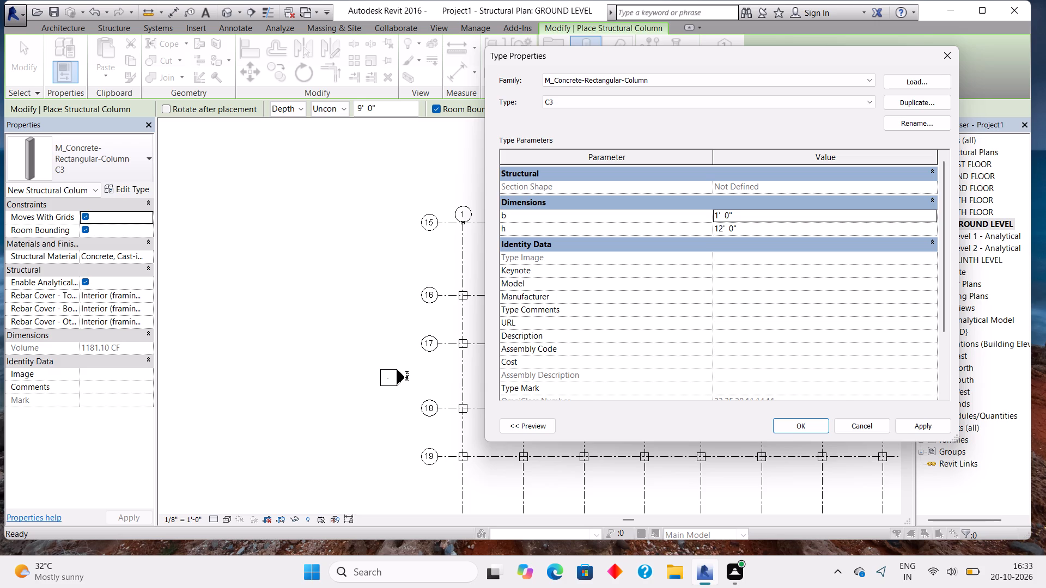
pyautogui.click(784, 229)
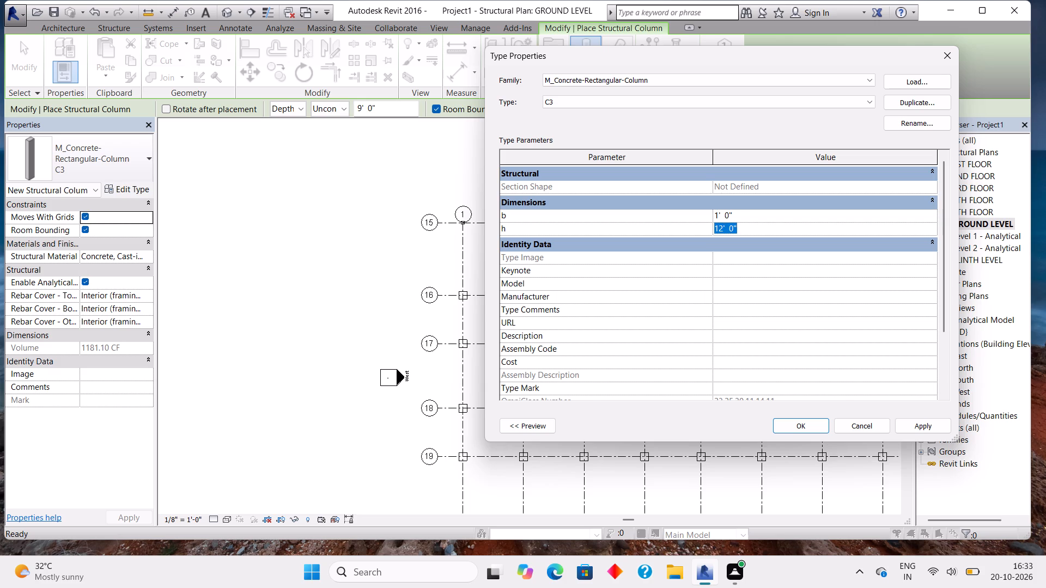
pyautogui.write("1'")
pyautogui.press('Return')
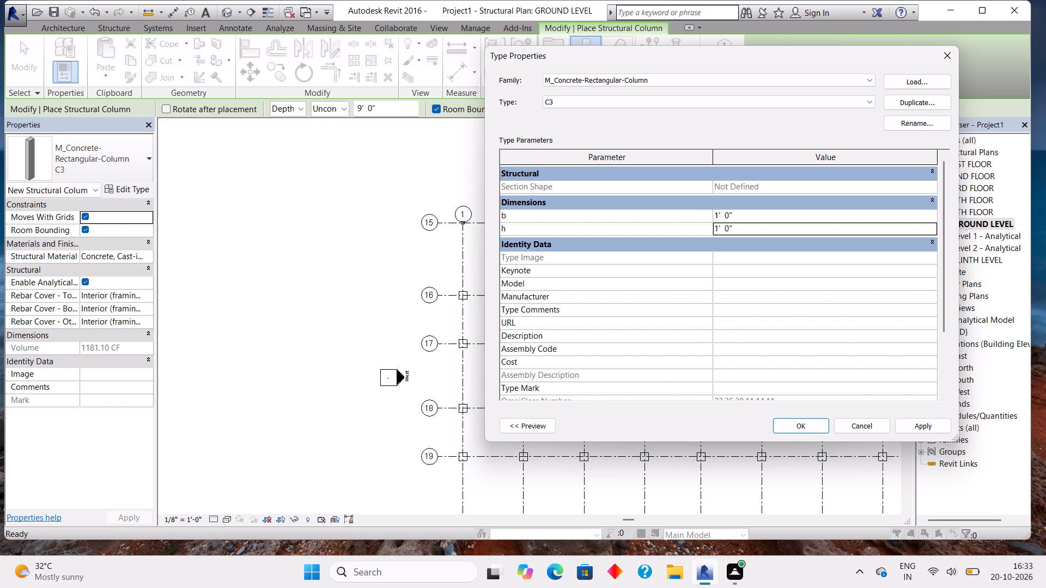
pyautogui.click(924, 426)
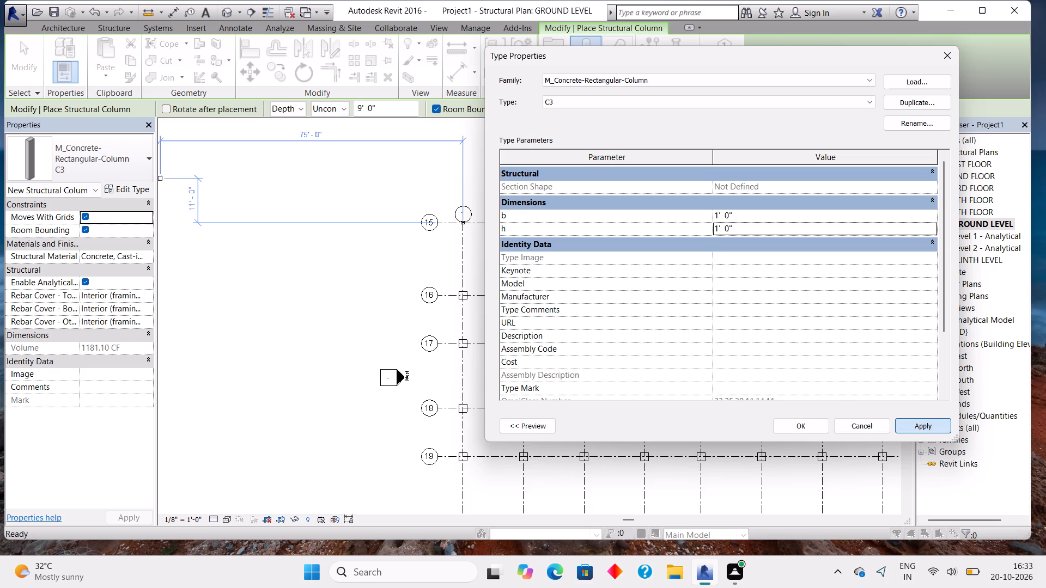
pyautogui.click(811, 422)
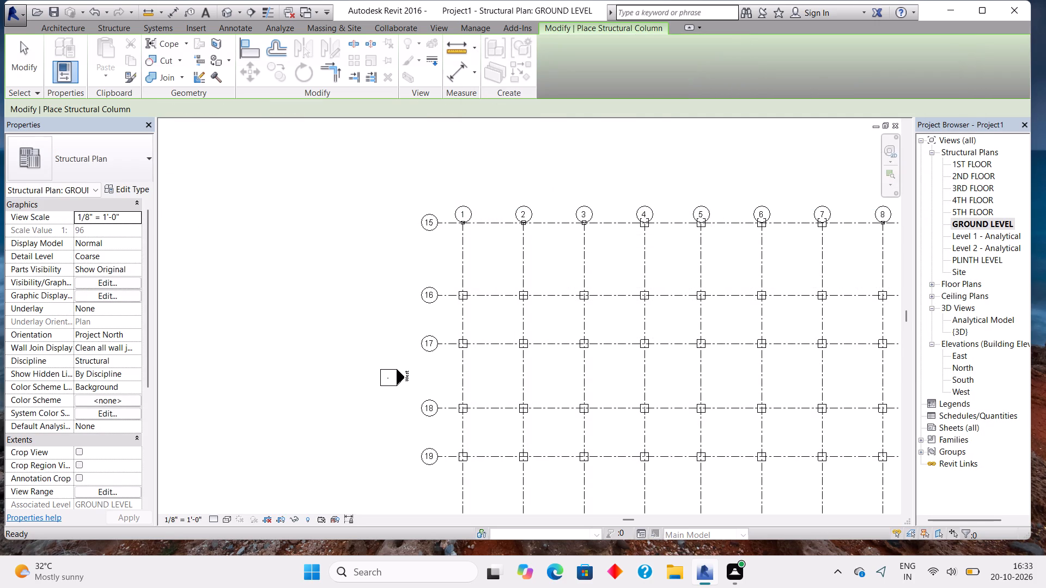
# Choose column type C2, set its b dimension to 9", and apply and accept the type properties.
pyautogui.click(127, 186)
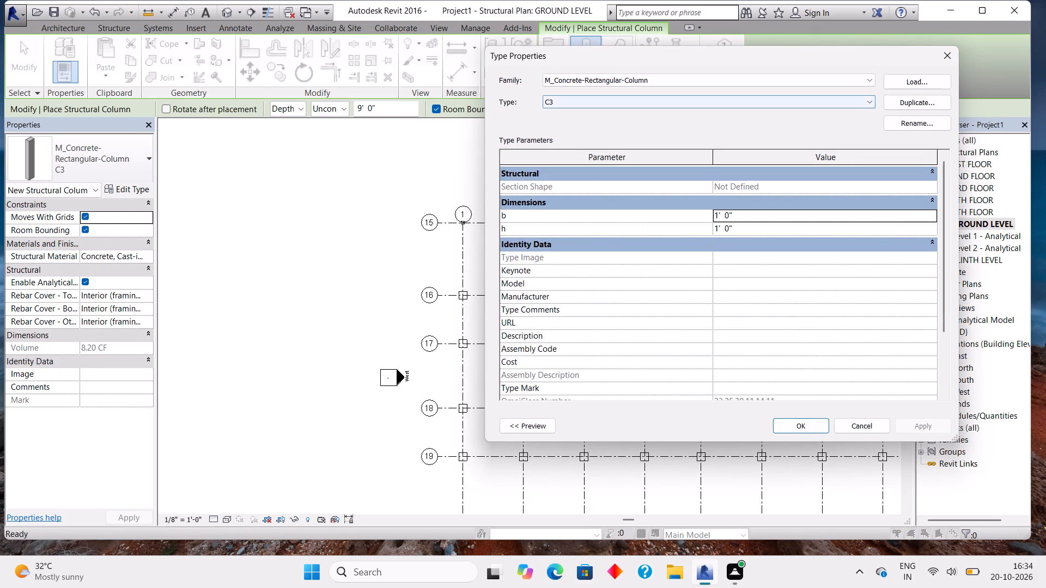
pyautogui.click(739, 101)
pyautogui.click(700, 148)
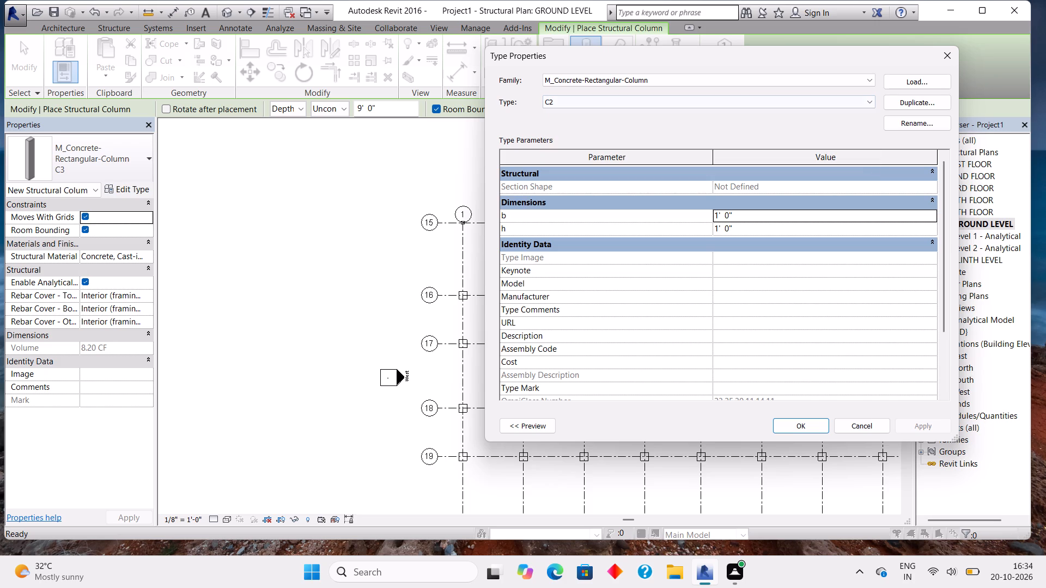
pyautogui.click(740, 219)
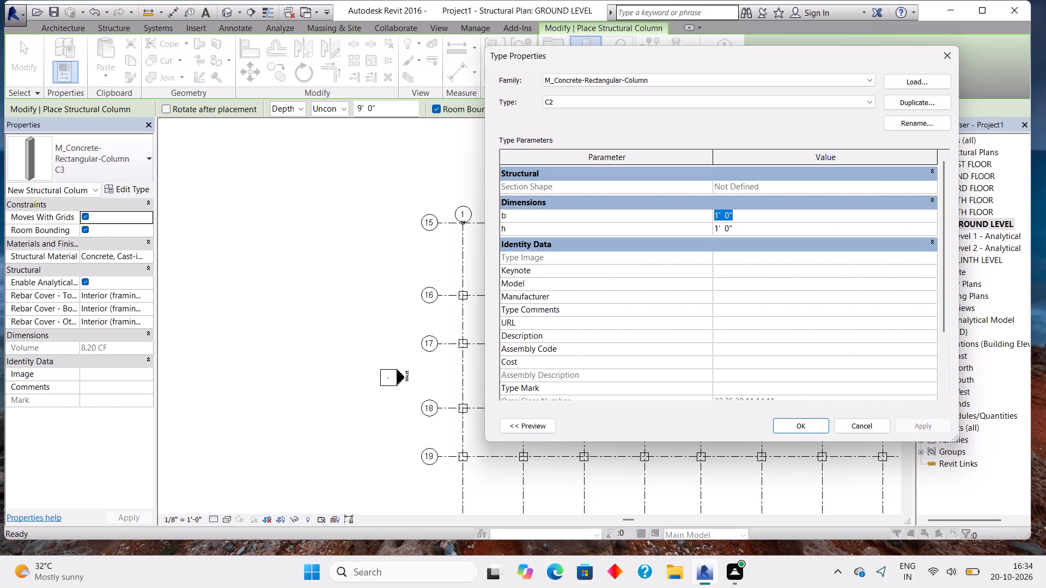
pyautogui.press('BackSpace')
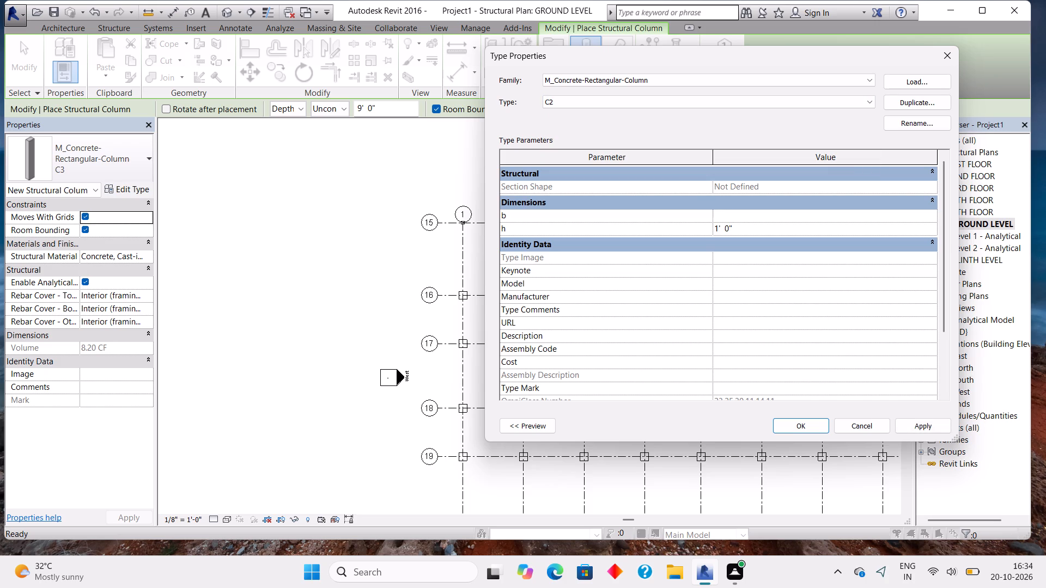
pyautogui.press('9')
pyautogui.hotkey('shift', '"')
pyautogui.press('Return')
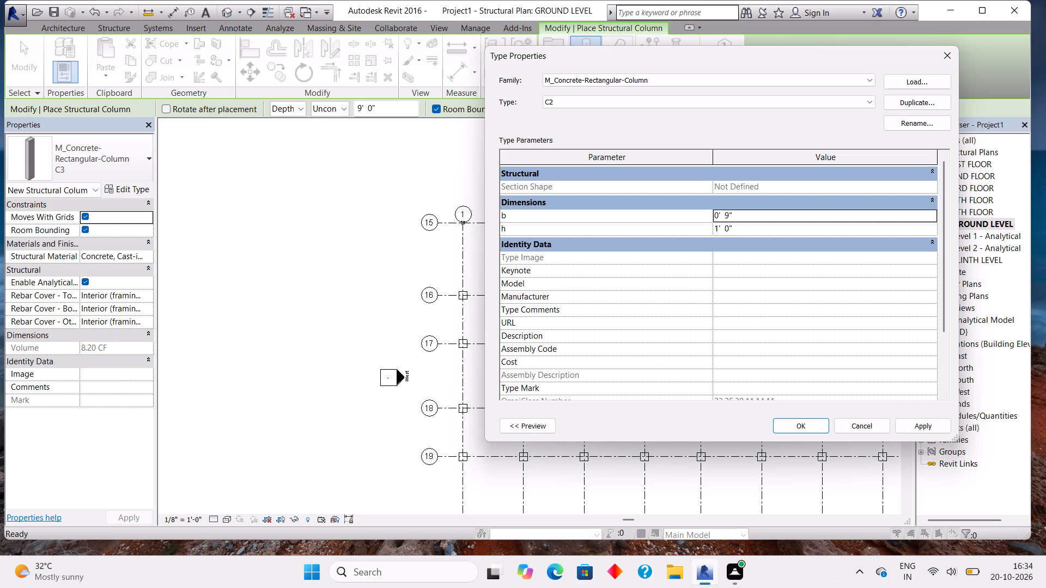
pyautogui.click(916, 431)
pyautogui.click(811, 424)
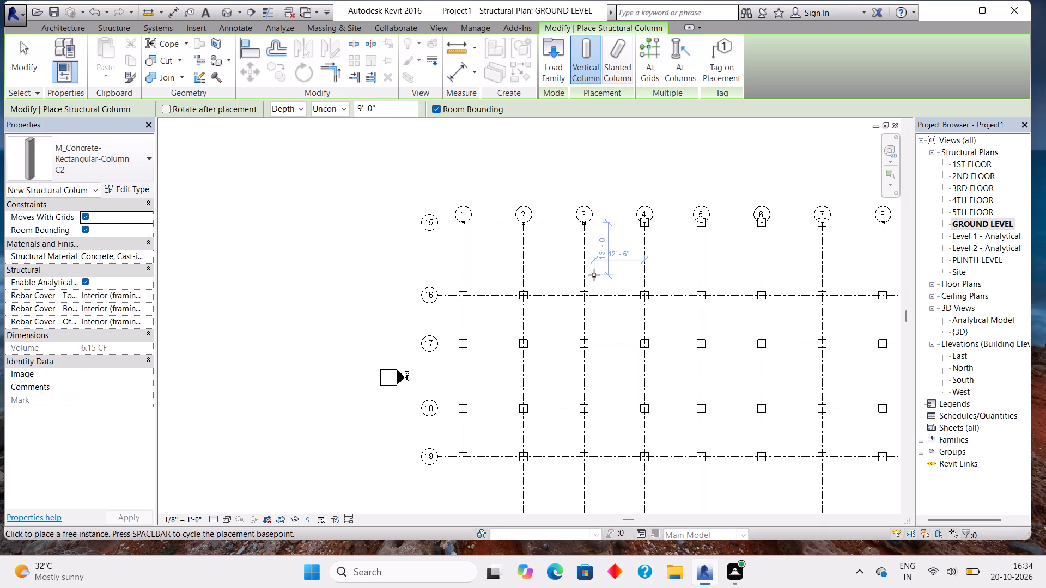
# Open the type properties for column type C4 and set its b dimension to 12".
pyautogui.scroll(-2, 653, 298)
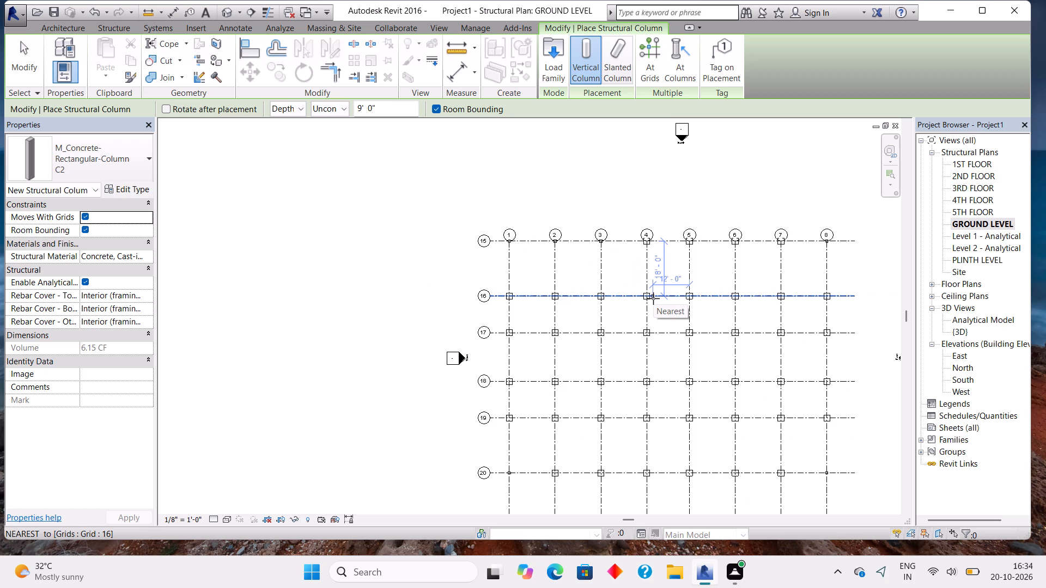
pyautogui.moveTo(670, 298); pyautogui.dragTo(598, 243, button='middle')
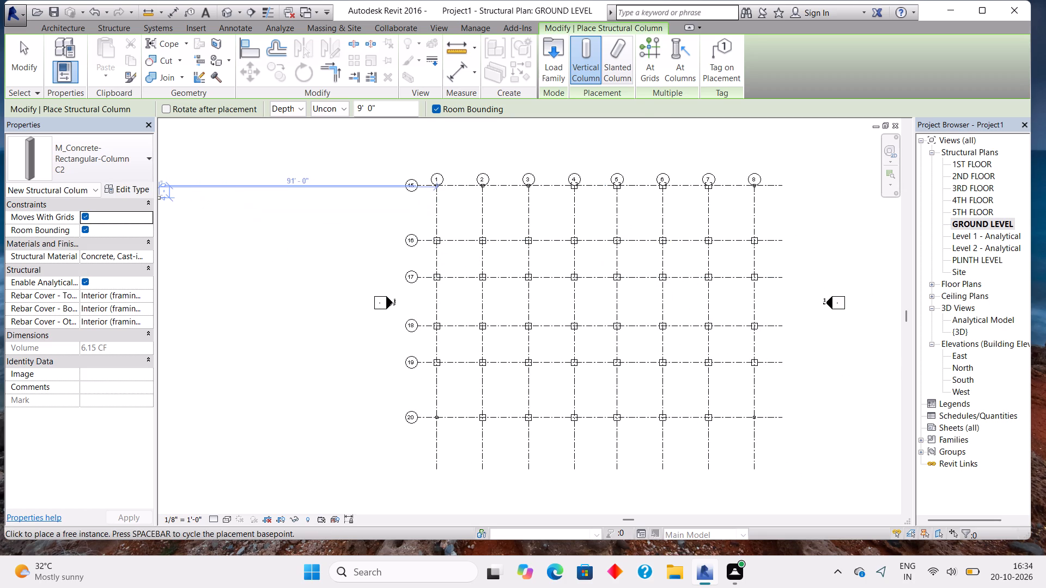
pyautogui.click(135, 189)
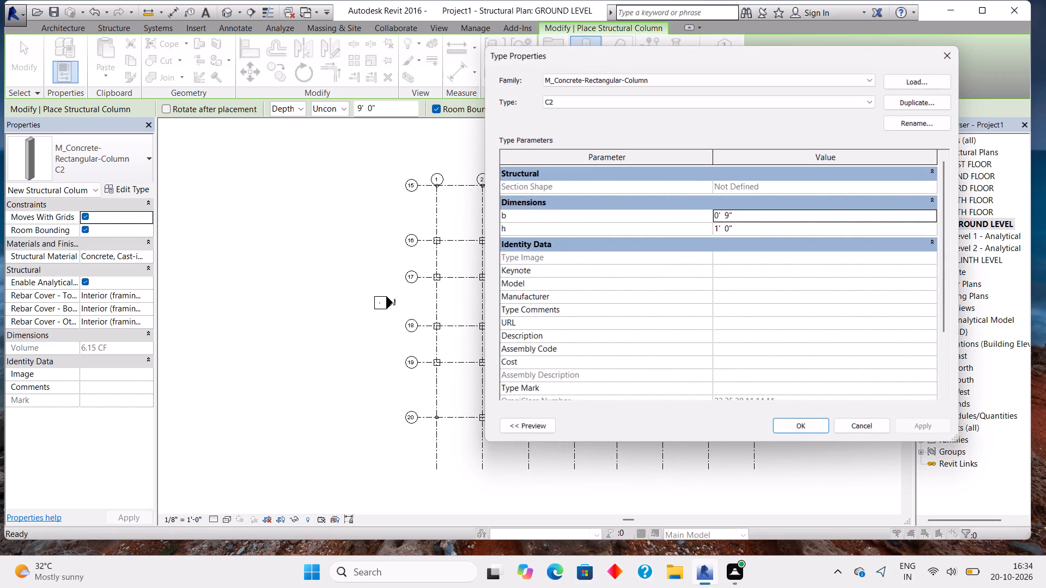
pyautogui.click(805, 103)
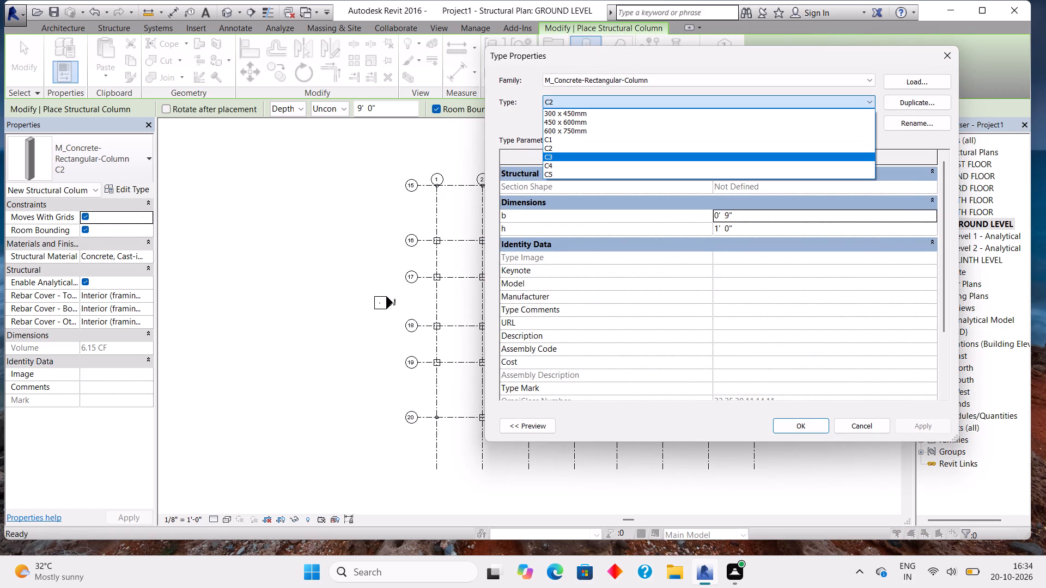
pyautogui.click(684, 162)
pyautogui.click(750, 214)
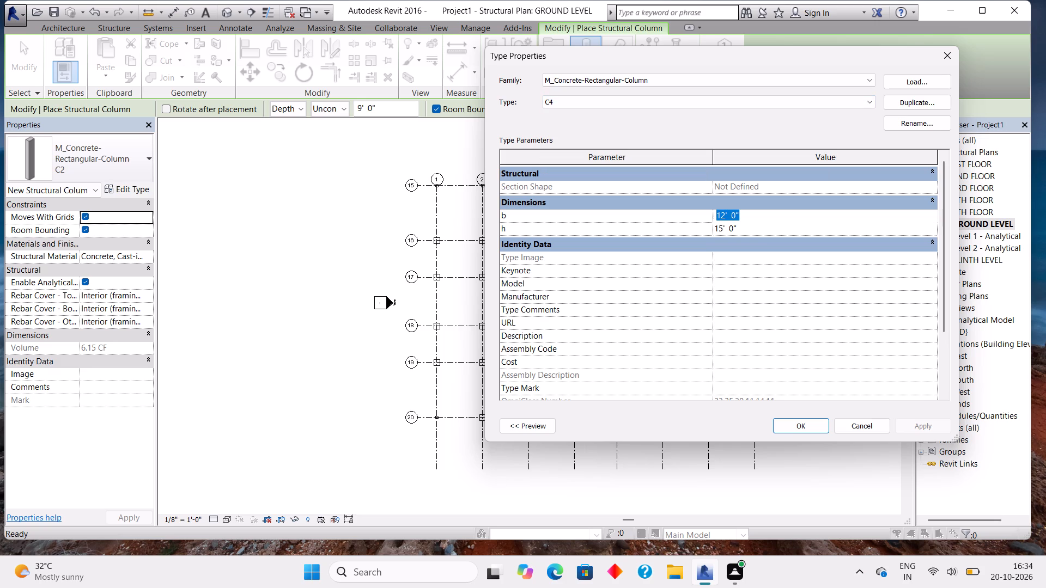
pyautogui.press('BackSpace')
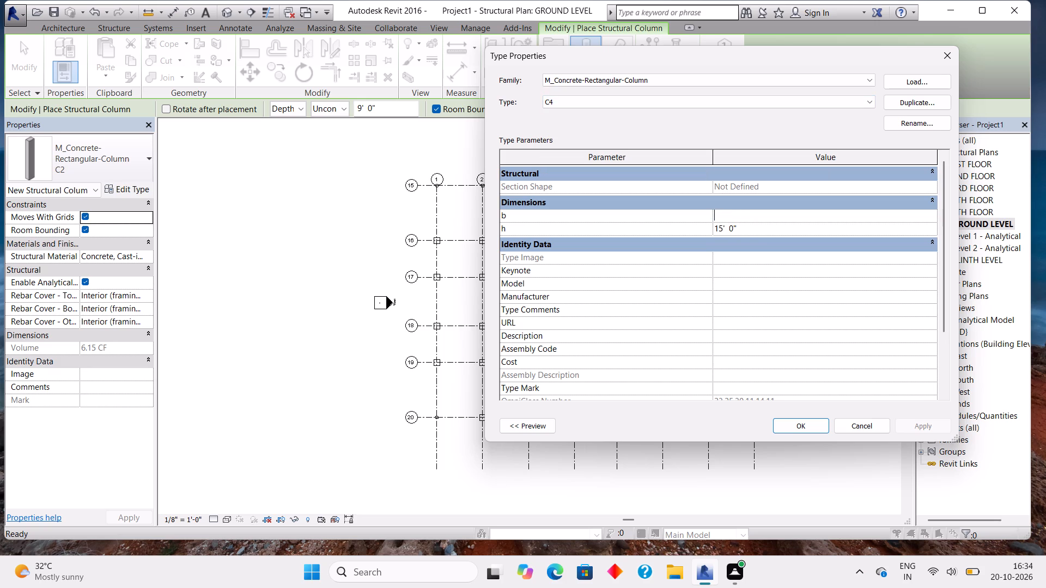
pyautogui.press('0')
pyautogui.press('BackSpace')
pyautogui.write('12"')
pyautogui.press('Return')
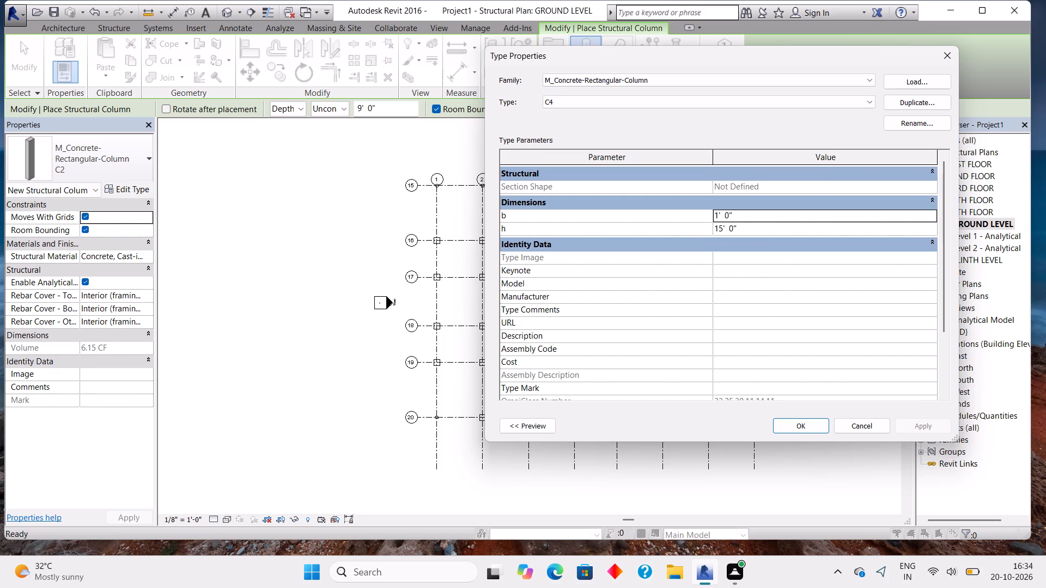
# Set C4's h dimension to 15" and accept the type properties.
pyautogui.click(750, 224)
pyautogui.write('\\15"')
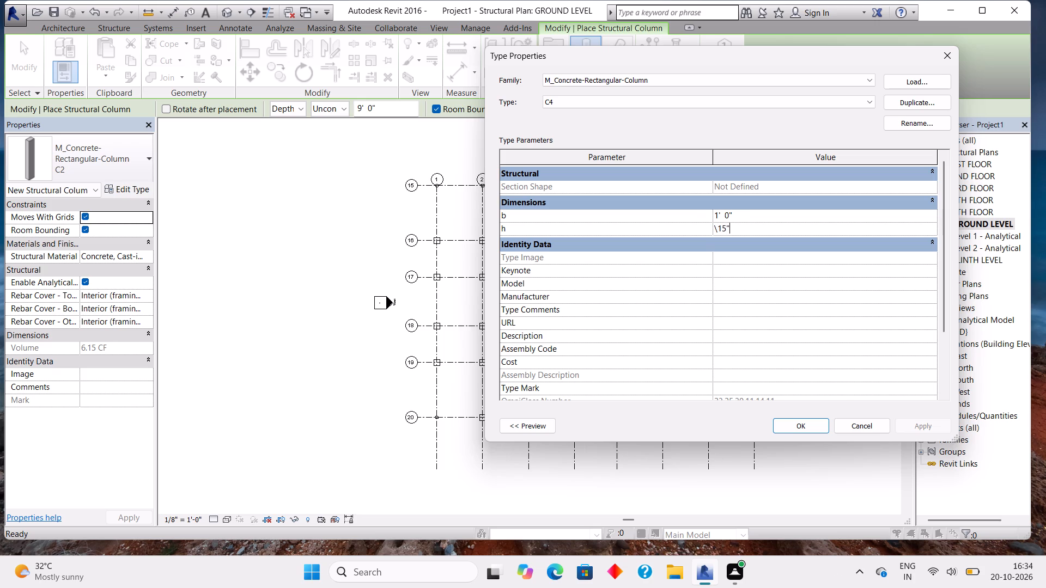
pyautogui.press('BackSpace')
pyautogui.press('BackSpace')
pyautogui.press('BackSpace')
pyautogui.press('BackSpace')
pyautogui.press('BackSpace')
pyautogui.press('BackSpace')
pyautogui.press('BackSpace')
pyautogui.press('BackSpace')
pyautogui.press('BackSpace')
pyautogui.press('BackSpace')
pyautogui.press('BackSpace')
pyautogui.write('15')
pyautogui.hotkey('shift', '"')
pyautogui.press('Return')
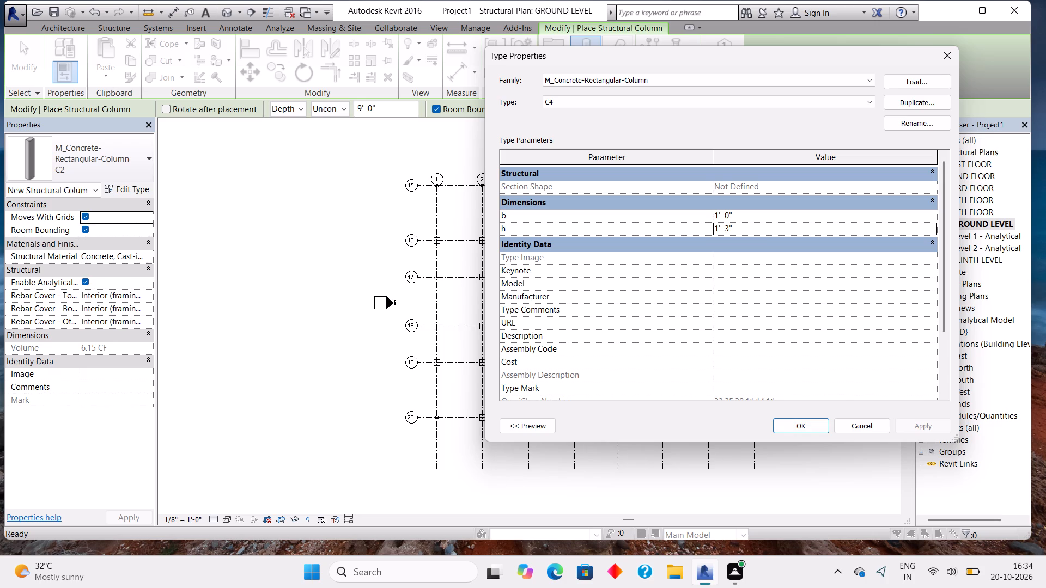
pyautogui.press('Return')
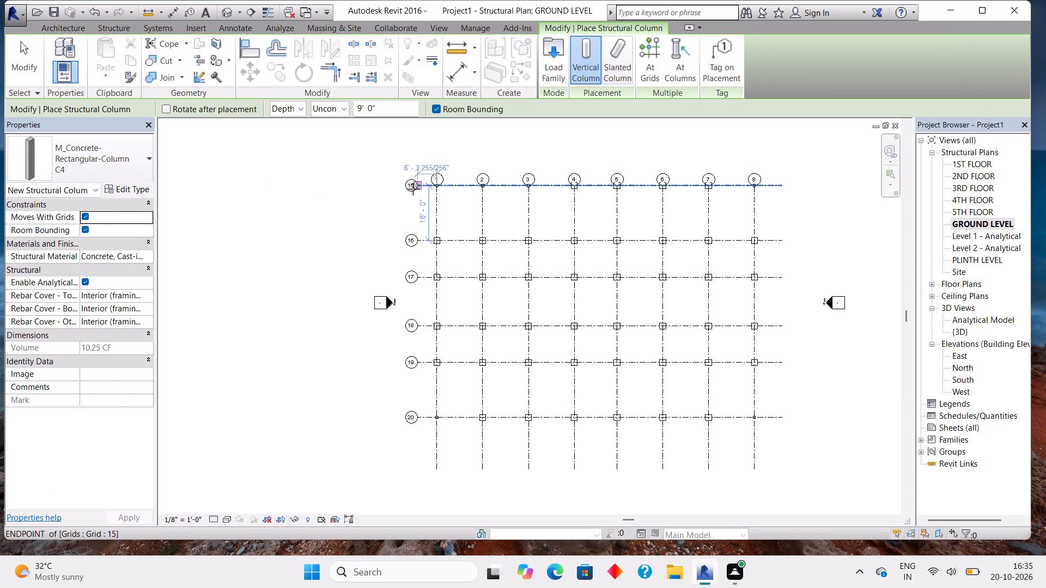
# Place a C4 column in the open area west of grid 1, level with grid 16 and about 61' from grid 1.
pyautogui.click(141, 154)
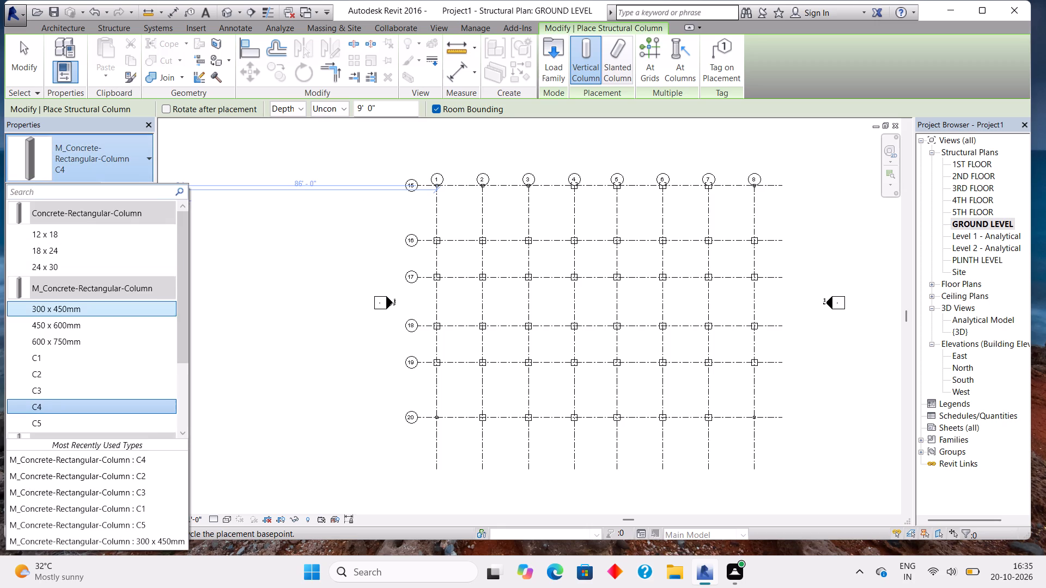
pyautogui.click(252, 241)
# Check the b and h dimensions of column types C1 to C5, close the type properties without changes, and end column placement.
pyautogui.click(135, 191)
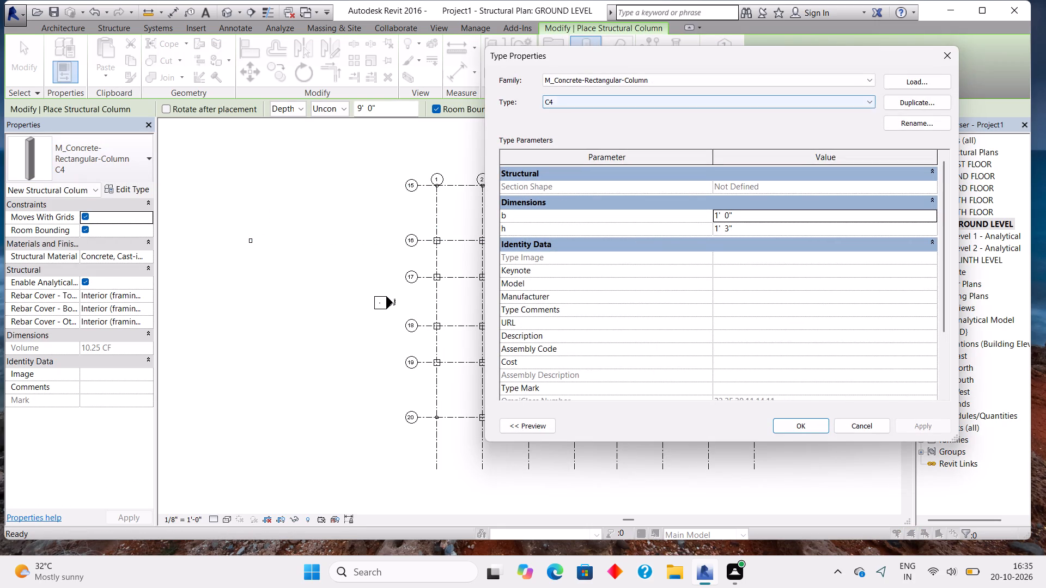
pyautogui.click(821, 106)
pyautogui.click(774, 136)
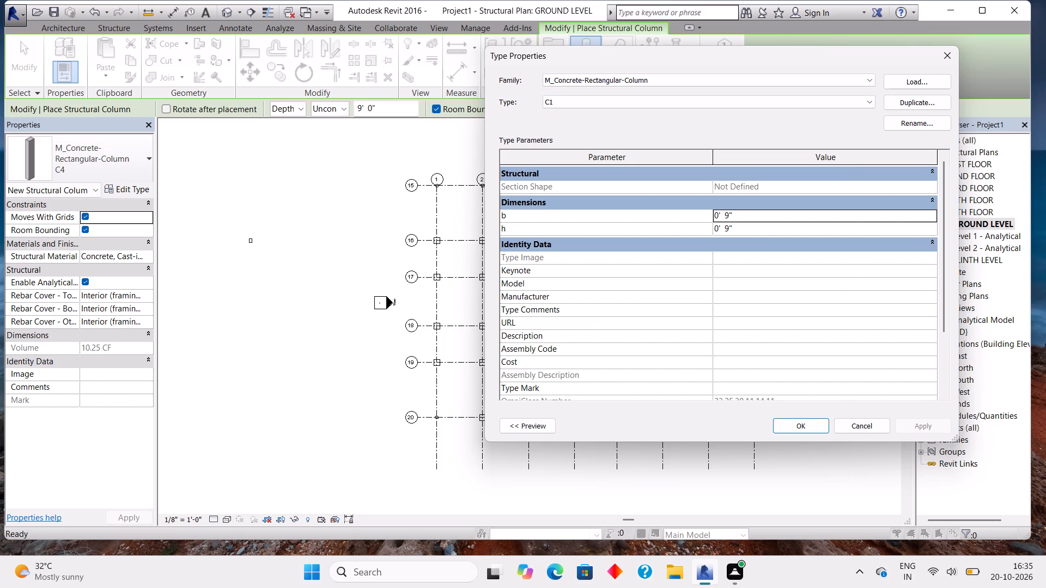
pyautogui.click(780, 107)
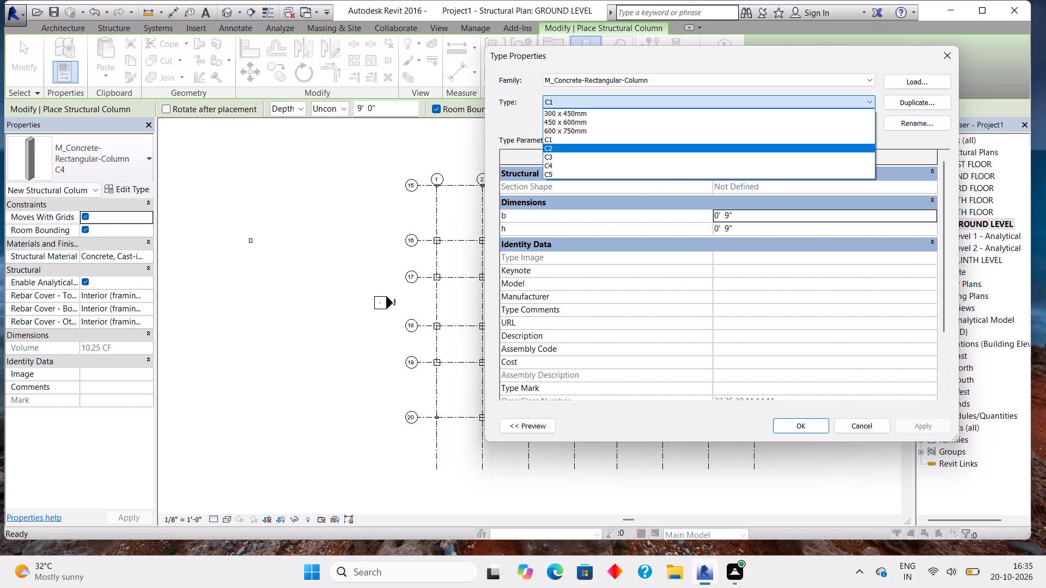
pyautogui.click(750, 145)
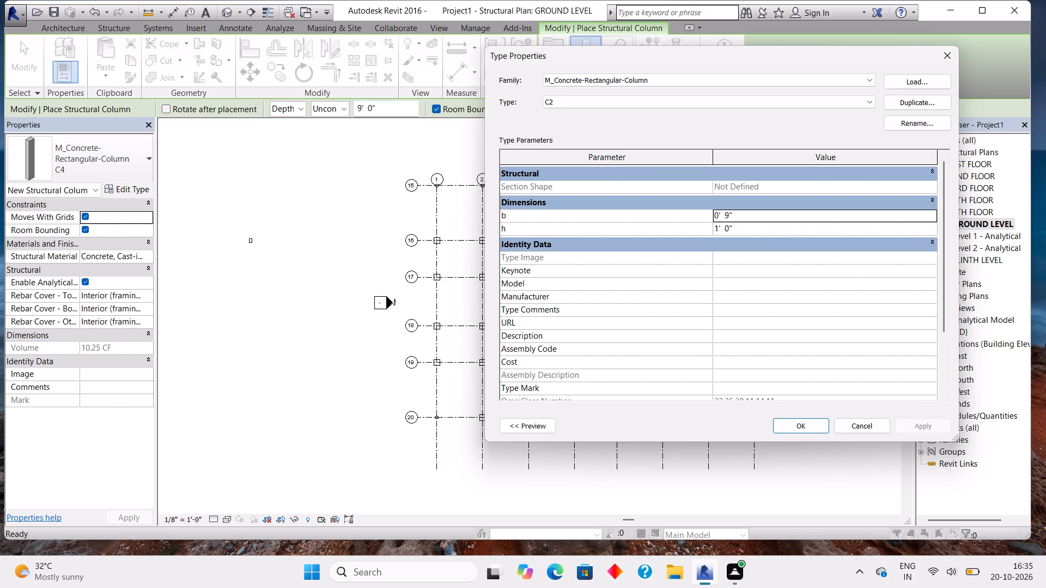
pyautogui.click(753, 107)
pyautogui.click(719, 155)
pyautogui.click(741, 107)
pyautogui.click(723, 166)
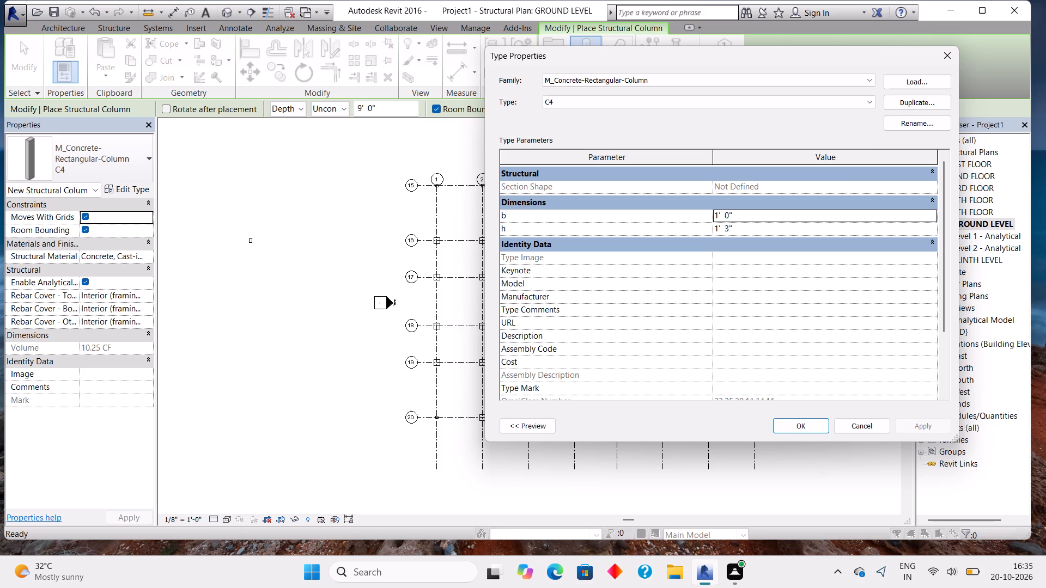
pyautogui.click(741, 106)
pyautogui.click(707, 176)
pyautogui.click(321, 252)
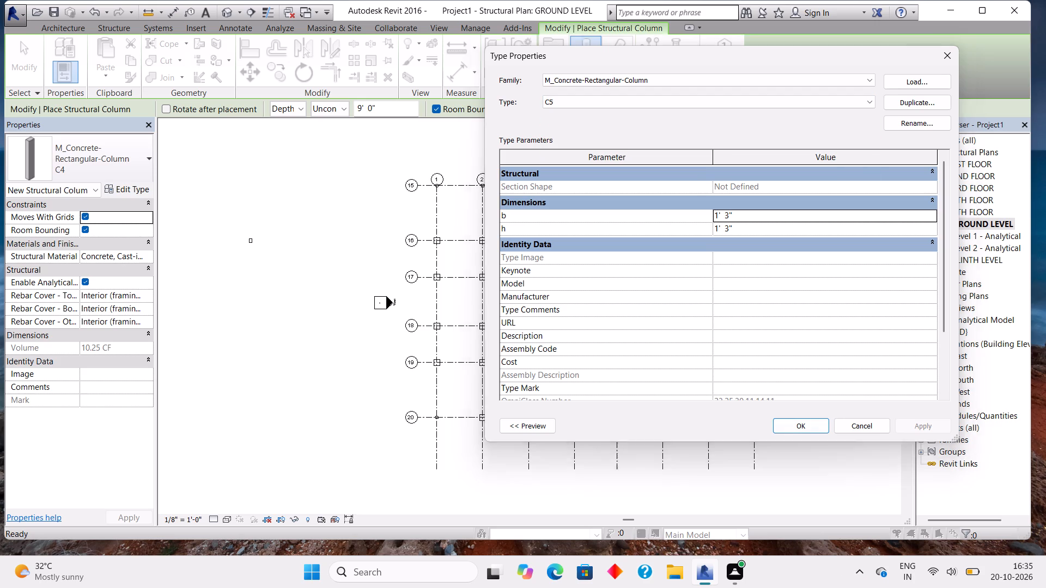
pyautogui.click(946, 57)
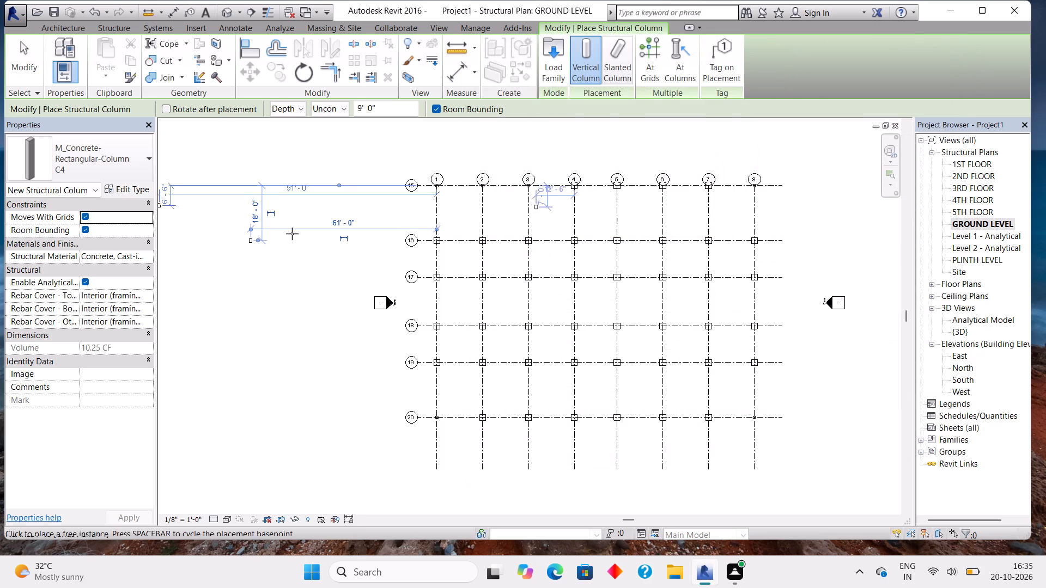
pyautogui.press('Escape')
pyautogui.press('Escape')
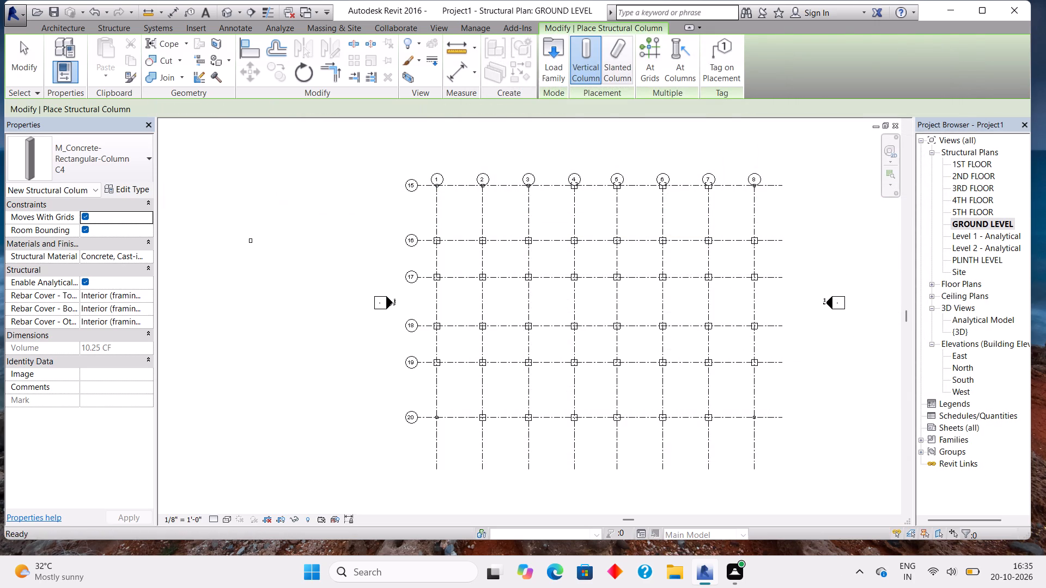
pyautogui.press('Escape')
pyautogui.press('Escape')
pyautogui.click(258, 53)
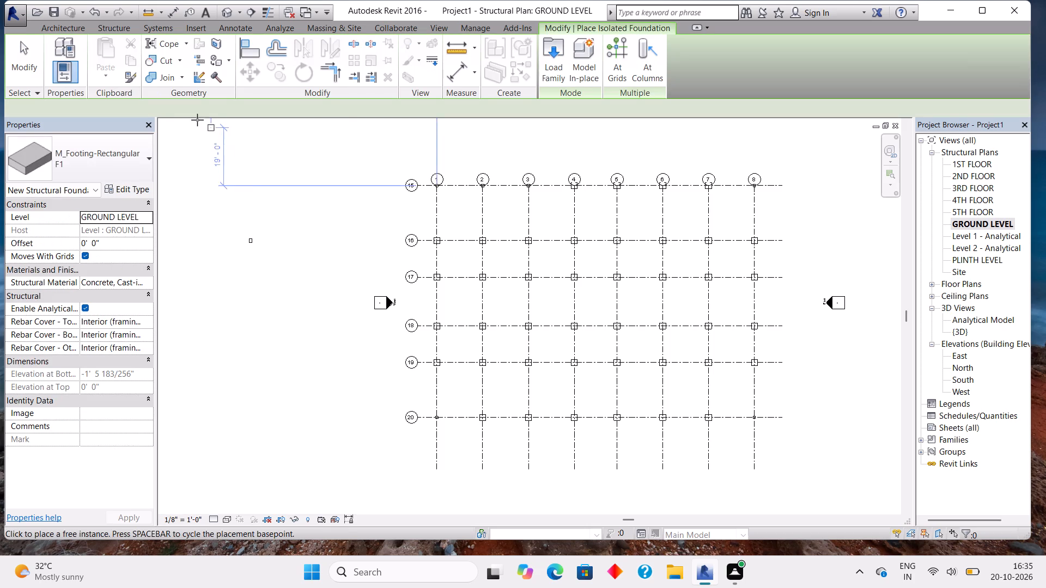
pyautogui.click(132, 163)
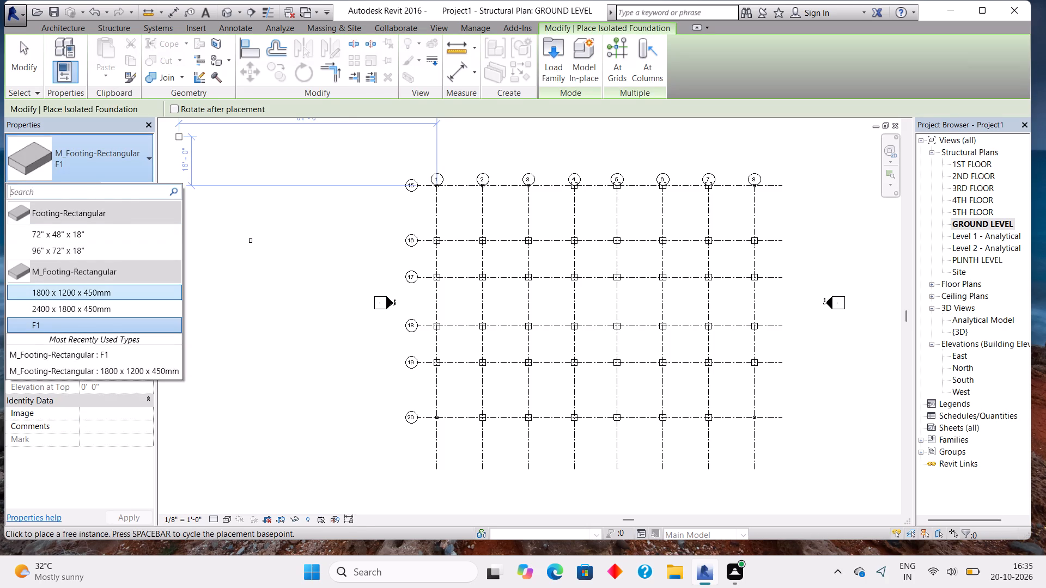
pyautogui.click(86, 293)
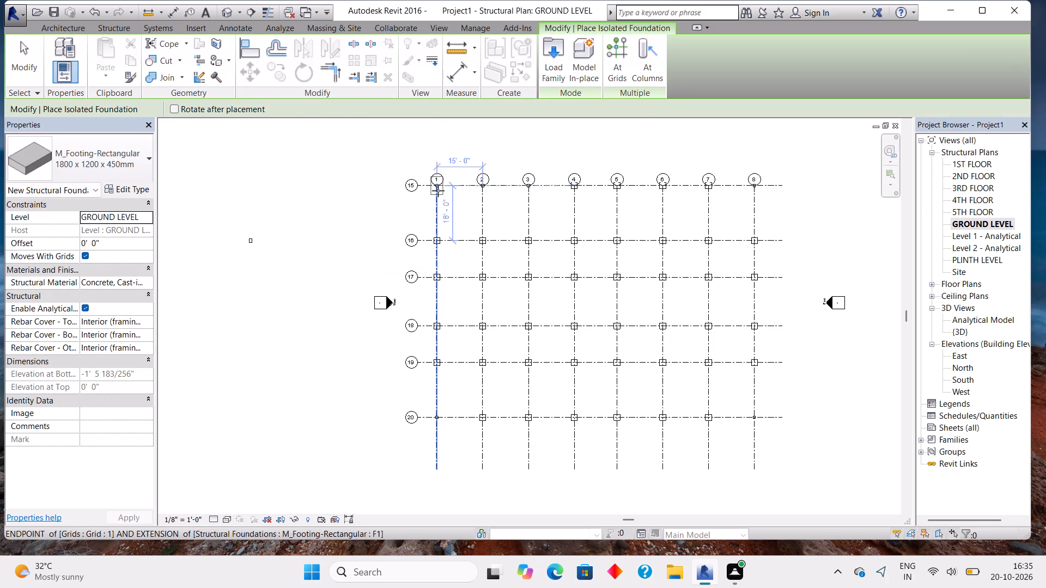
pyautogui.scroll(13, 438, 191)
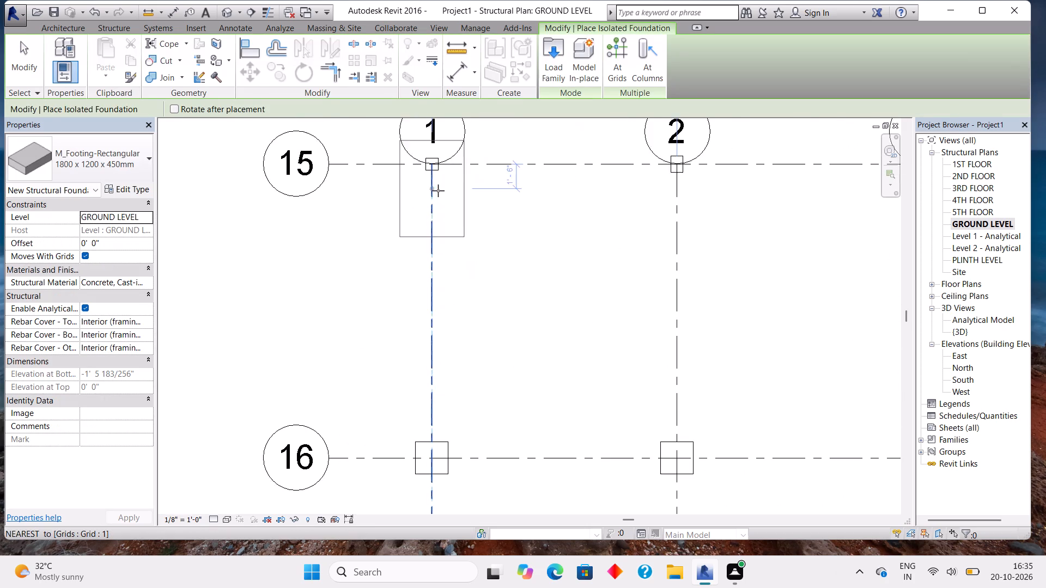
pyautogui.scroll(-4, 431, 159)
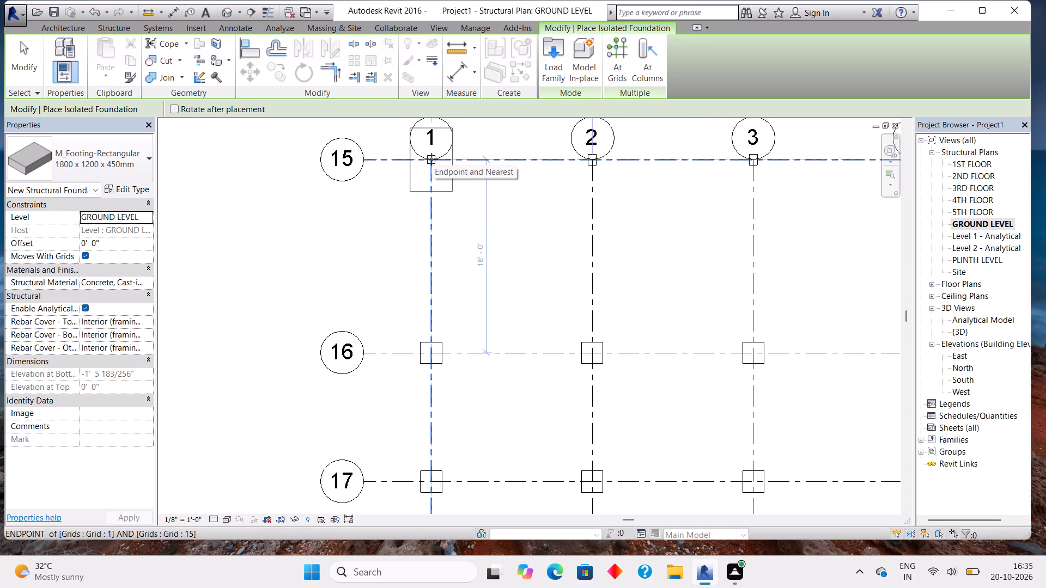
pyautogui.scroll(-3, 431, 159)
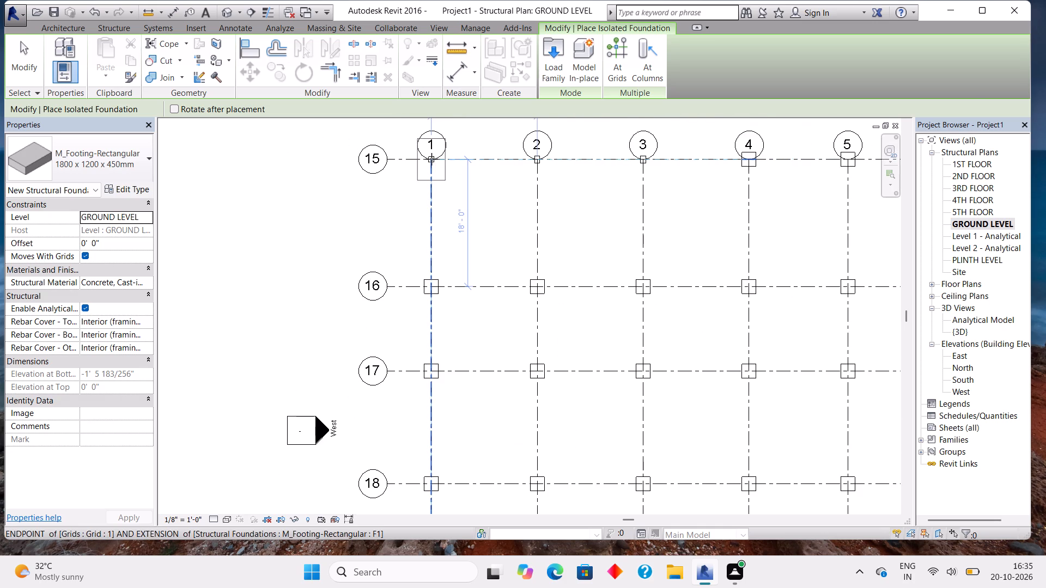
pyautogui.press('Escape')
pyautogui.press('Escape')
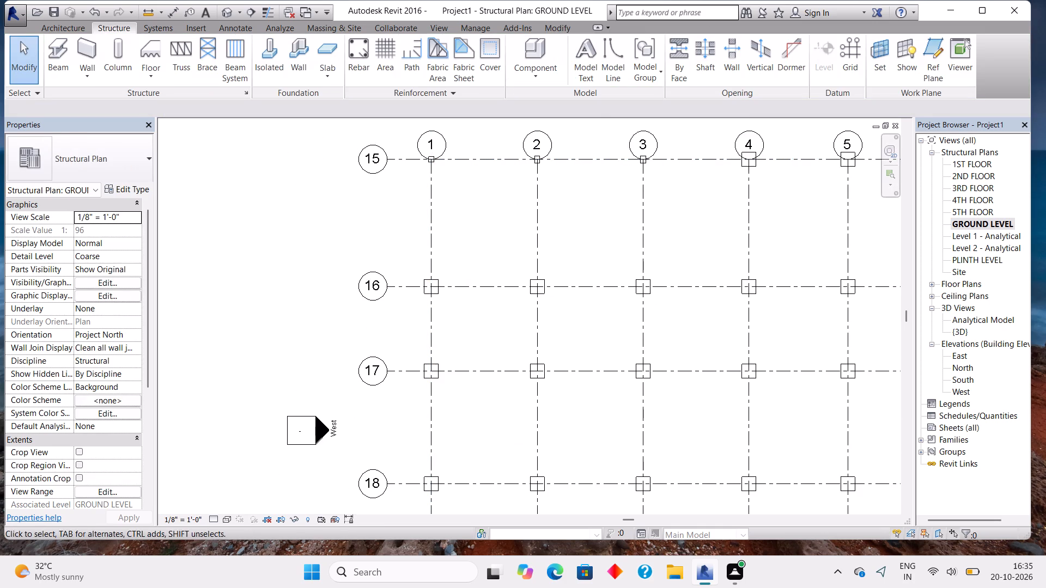
# Open the 3D view and examine the placed columns and footings across the grid, including the corner at grids 8 and 20.
pyautogui.scroll(-6, 658, 261)
pyautogui.moveTo(686, 248); pyautogui.dragTo(534, 242, button='middle')
pyautogui.scroll(9, 534, 242)
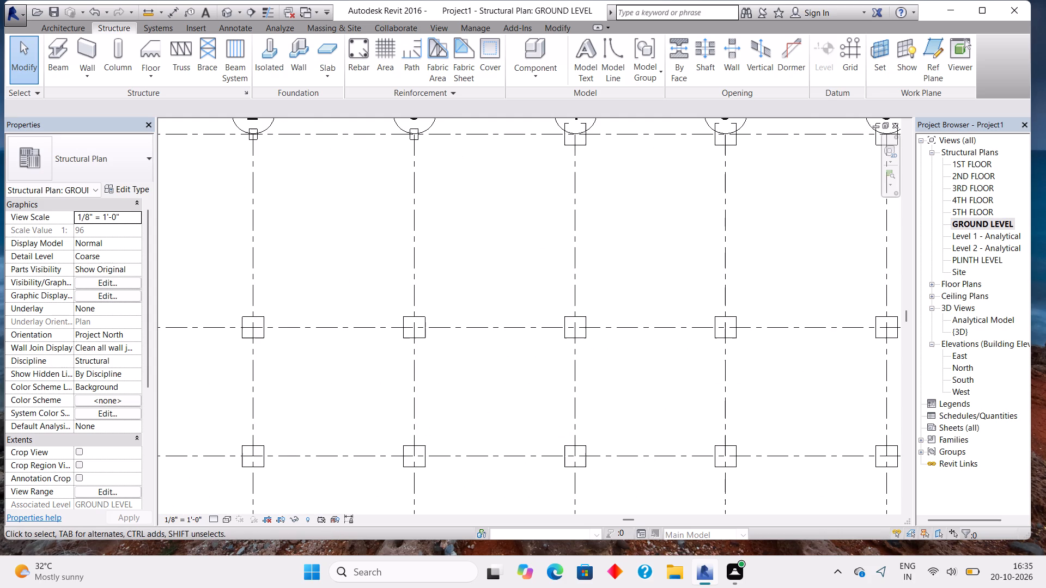
pyautogui.click(425, 26)
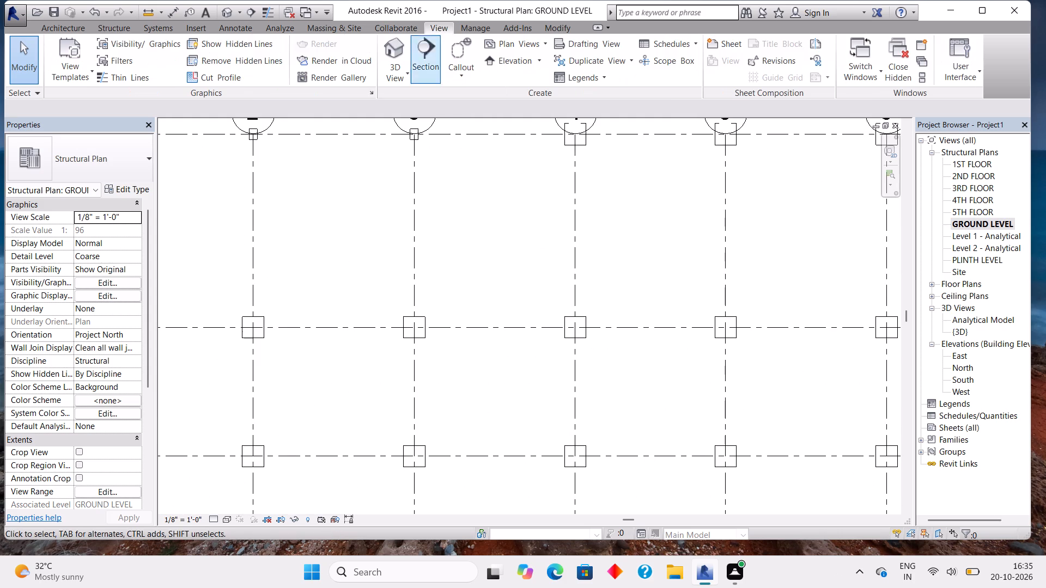
pyautogui.click(394, 37)
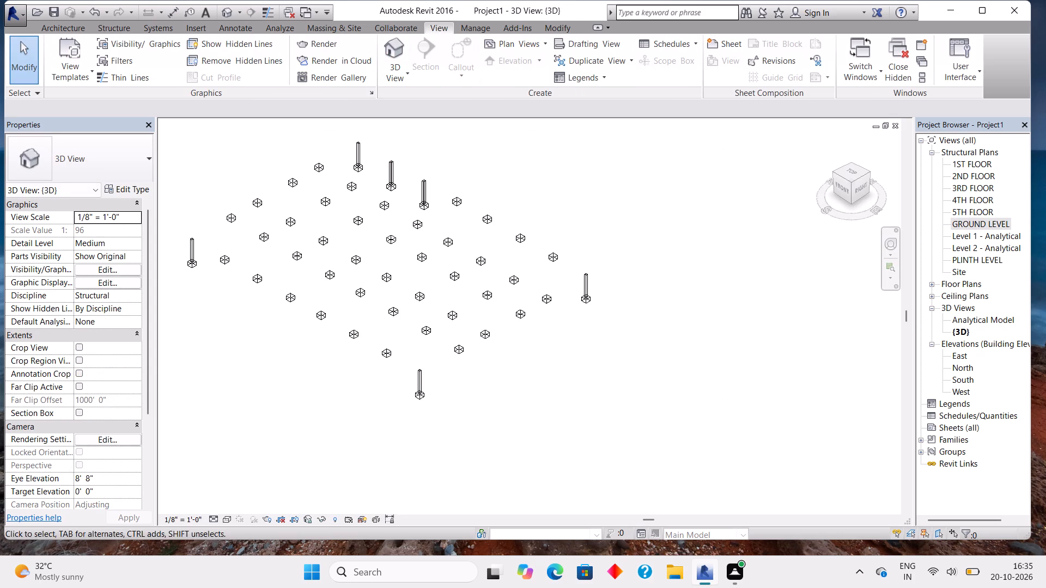
pyautogui.moveTo(211, 255); pyautogui.dragTo(284, 284, button='middle')
pyautogui.scroll(14, 217, 294)
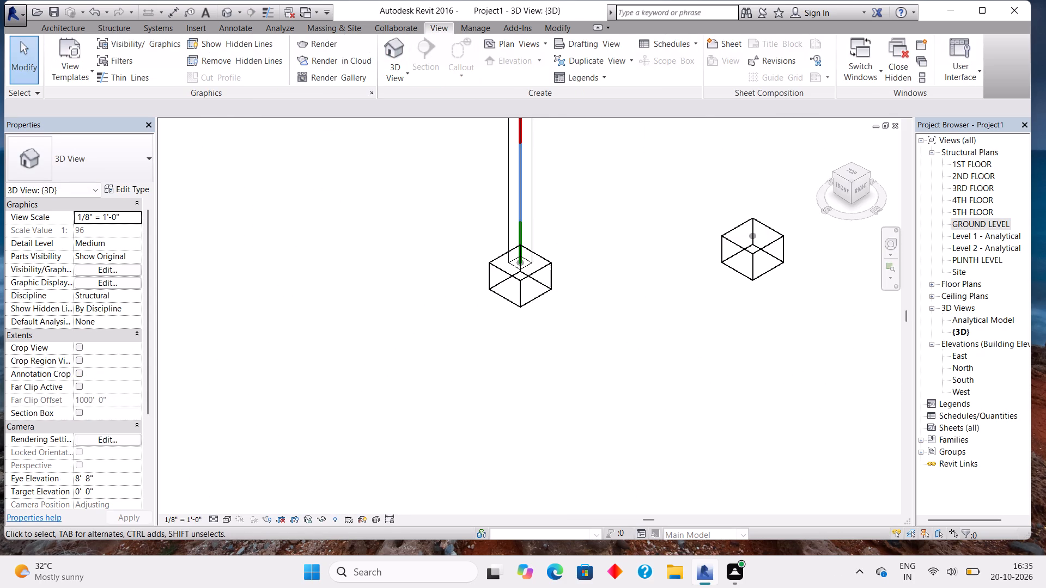
pyautogui.scroll(3, 442, 360)
pyautogui.scroll(-3, 442, 360)
pyautogui.moveTo(710, 348); pyautogui.dragTo(438, 337, button='middle')
pyautogui.scroll(-12, 434, 335)
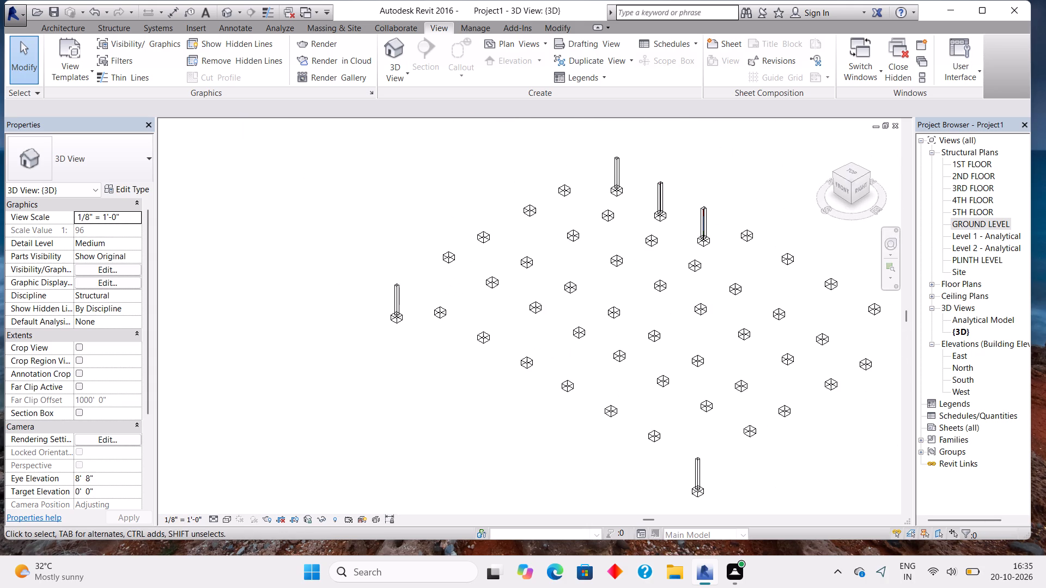
pyautogui.scroll(3, 669, 260)
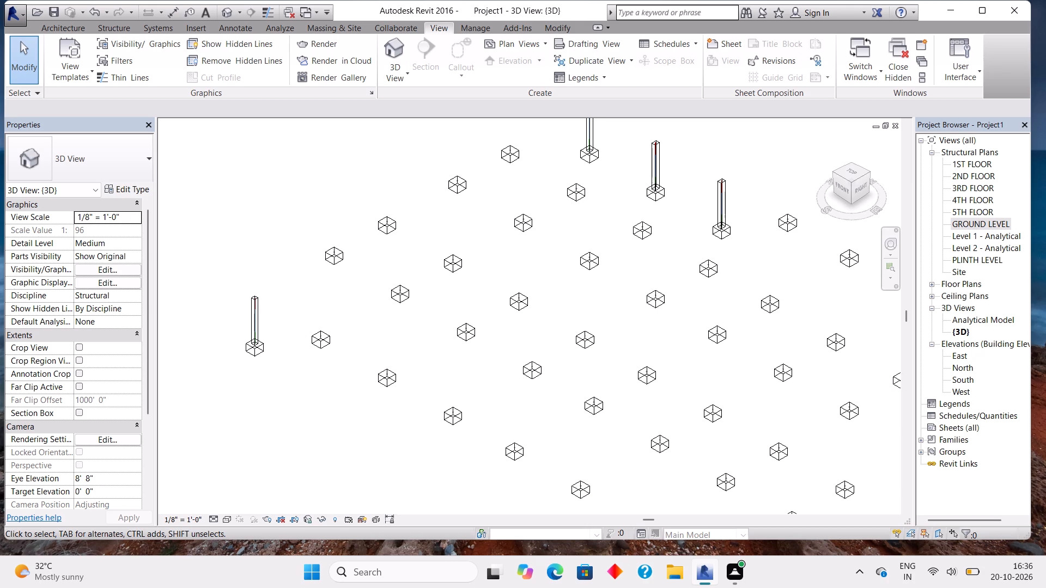
pyautogui.moveTo(690, 303); pyautogui.dragTo(634, 261, button='middle')
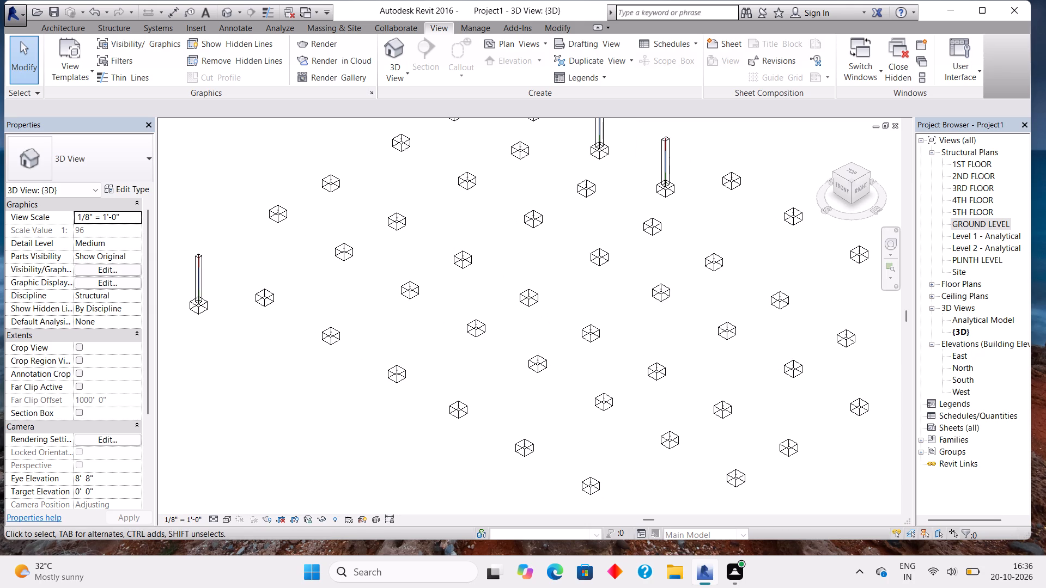
pyautogui.moveTo(759, 264); pyautogui.dragTo(500, 186, button='middle')
pyautogui.scroll(1, 719, 249)
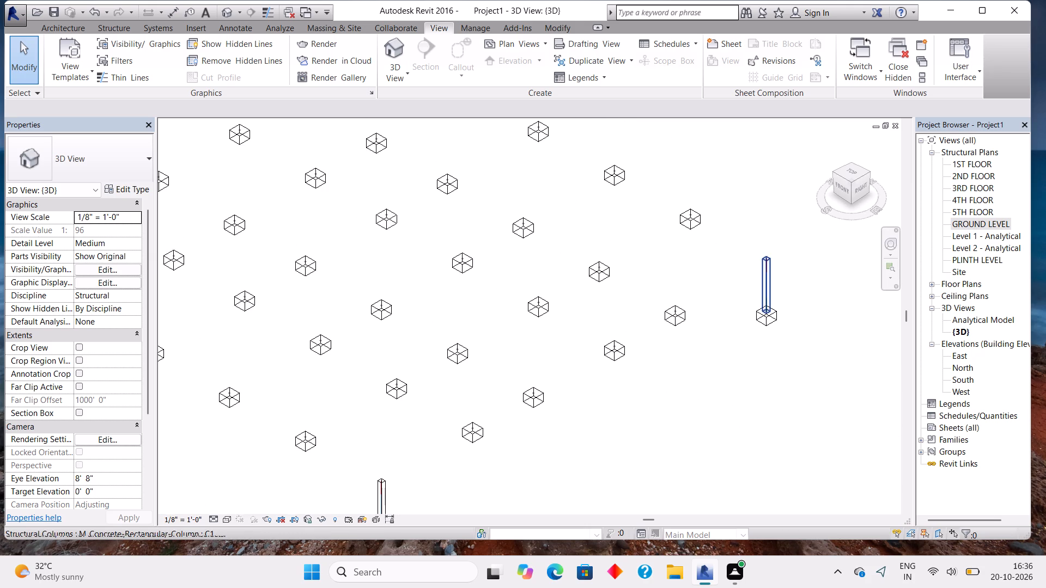
pyautogui.moveTo(520, 430); pyautogui.dragTo(627, 326, button='middle')
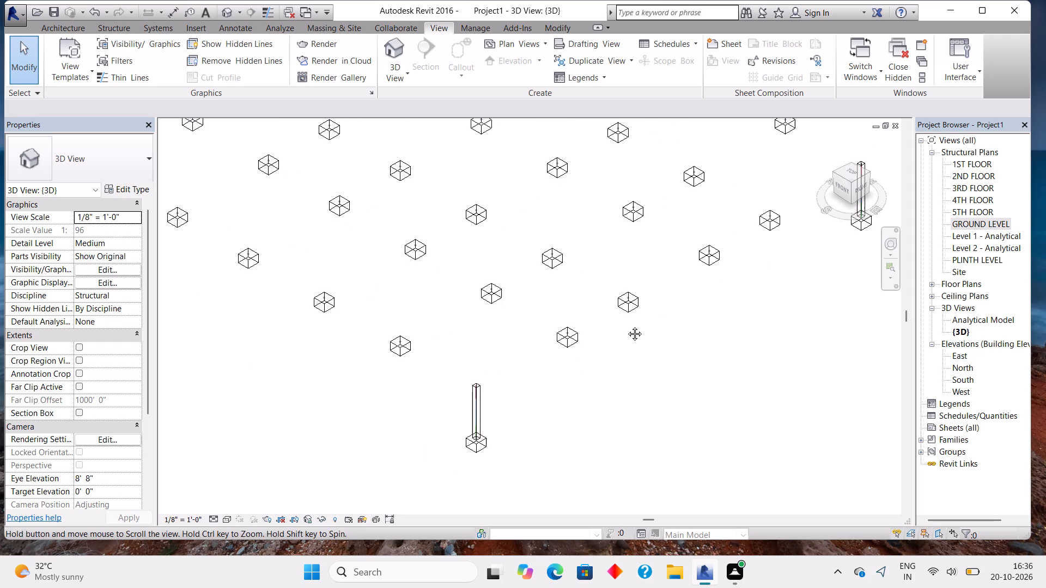
pyautogui.moveTo(627, 326); pyautogui.dragTo(635, 316, button='middle')
# Select the F1 footing at grids 8 and 20 and nudge it north, off the base of its C1 column.
pyautogui.click(496, 427)
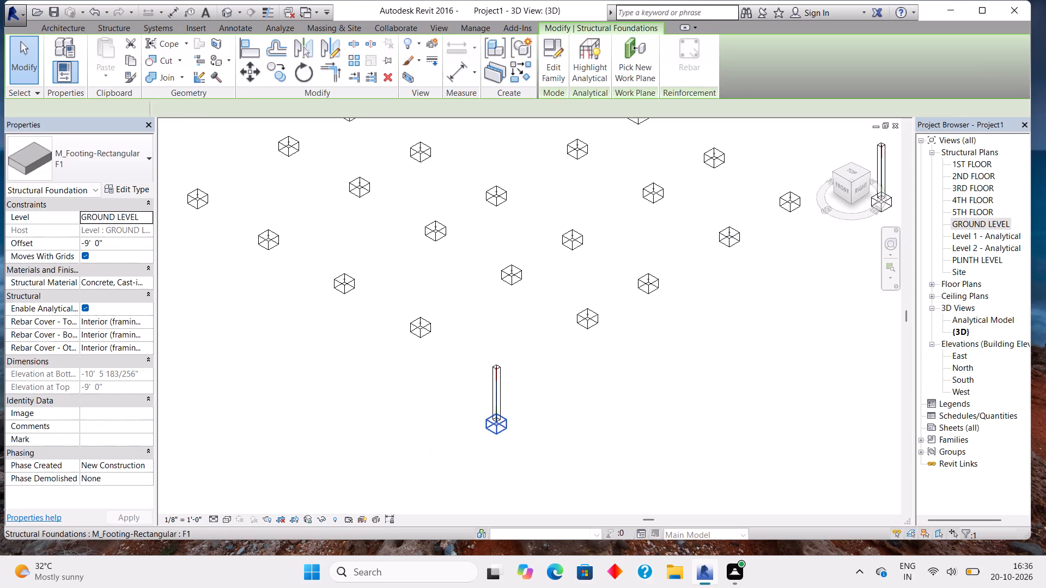
pyautogui.press('Up')
pyautogui.press('Up')
pyautogui.press('Up')
pyautogui.press('Up')
pyautogui.press('Up')
pyautogui.press('Up')
pyautogui.press('Up')
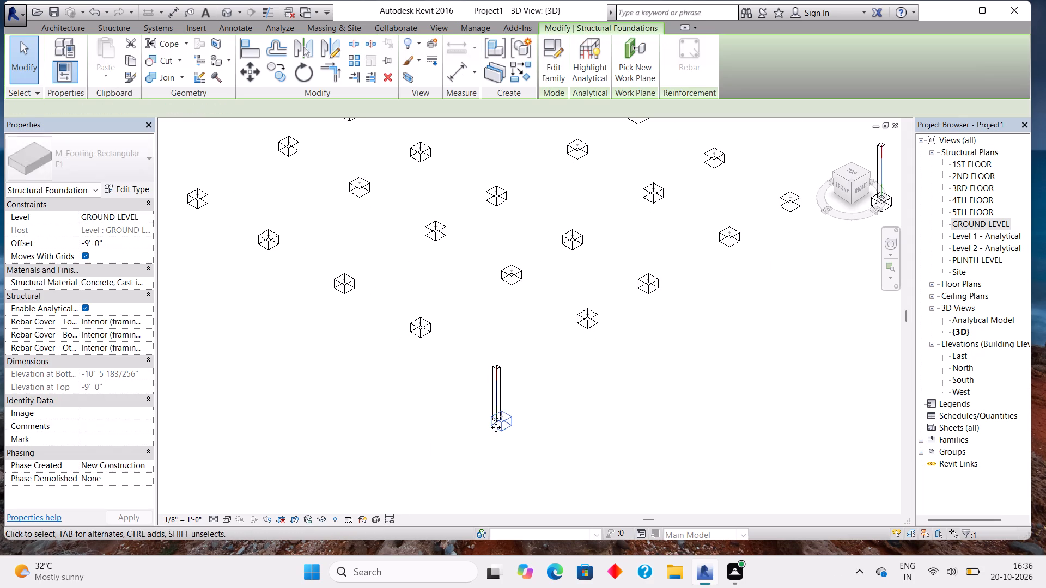
pyautogui.click(495, 408)
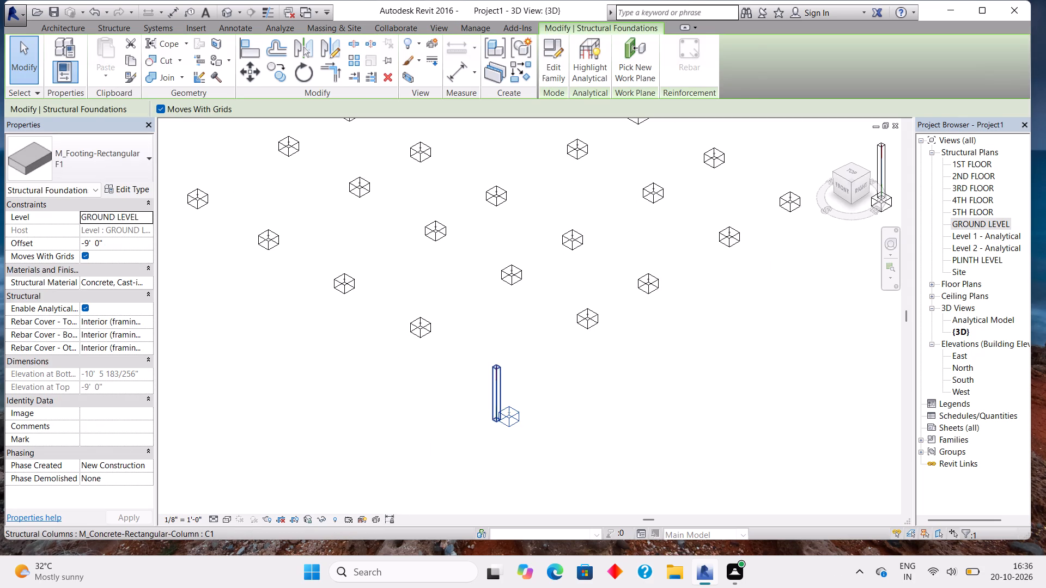
# Nudge the C1 column at grids 8 and 20 about 0'-6" east and about 2' north onto the shifted footing.
pyautogui.click(496, 391)
pyautogui.press('Right')
pyautogui.press('Right')
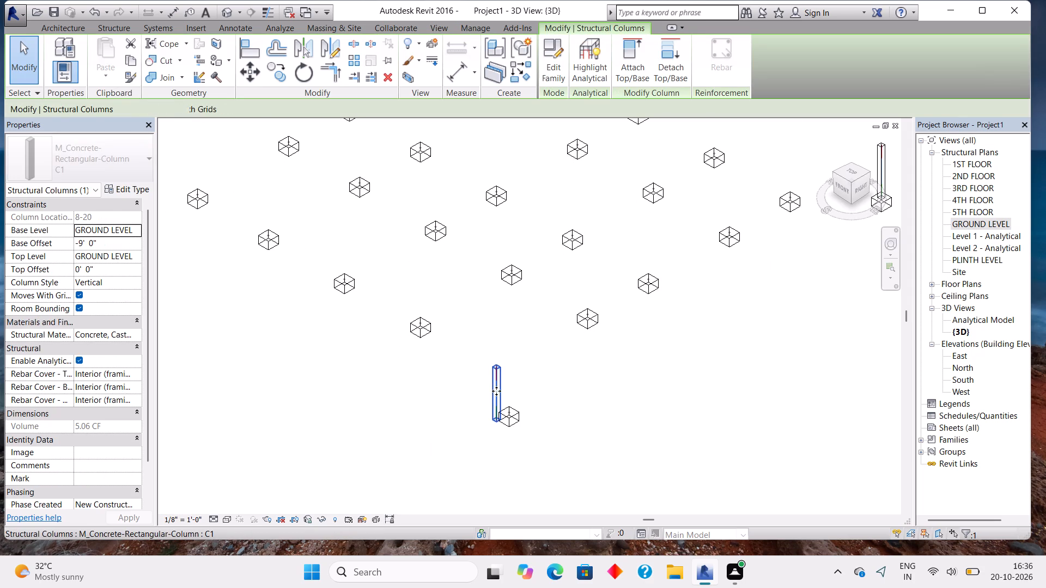
pyautogui.press('Right')
pyautogui.press('Left')
pyautogui.press('Left')
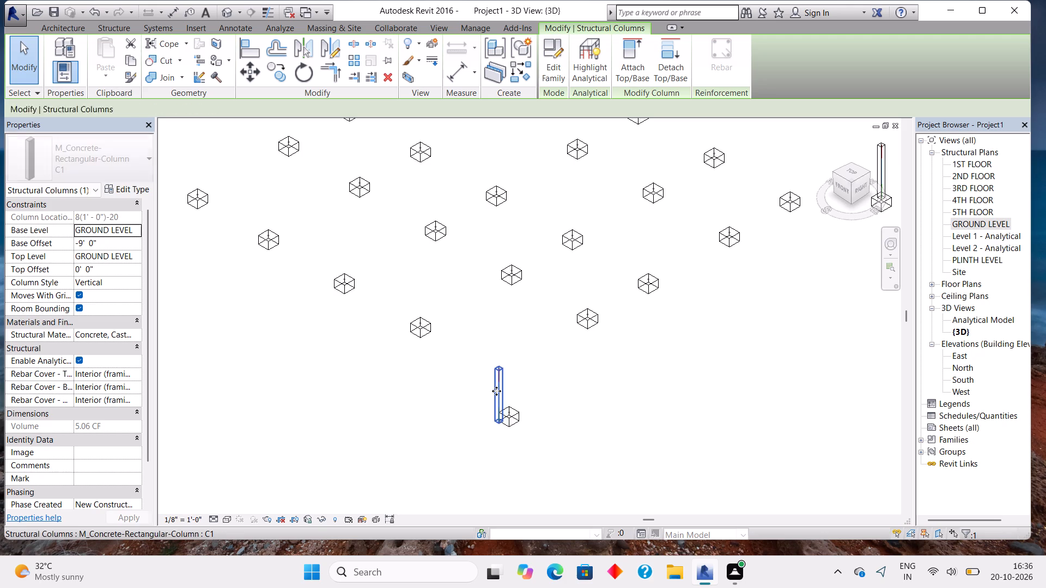
pyautogui.press('Up')
pyautogui.press('Up')
pyautogui.press('Up')
pyautogui.press('Up')
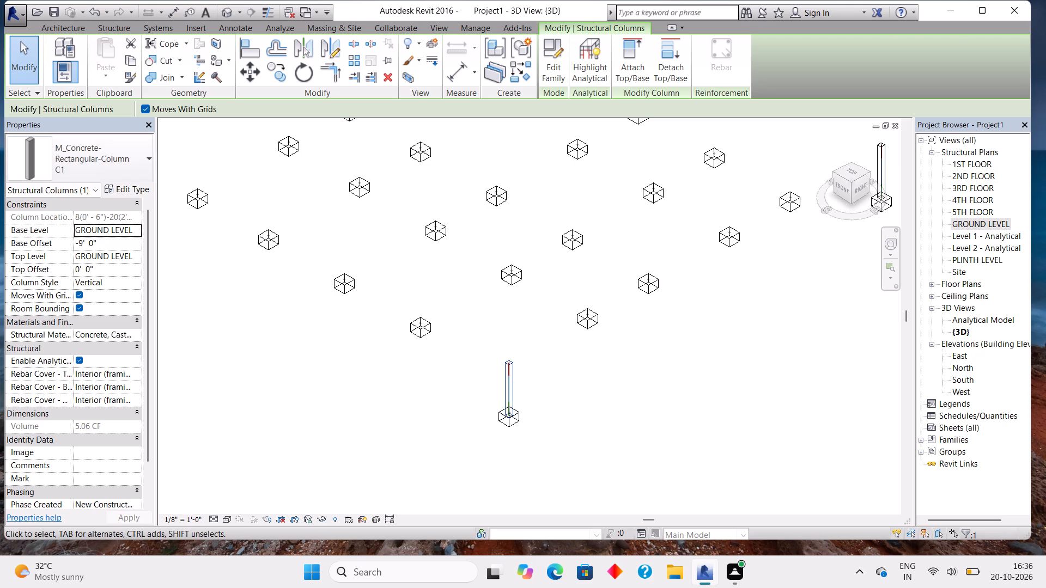
# Window-select the shifted footing at grids 8 and 20, nudge it to fine-tune its position under the column, and clear the selection.
pyautogui.moveTo(483, 444); pyautogui.dragTo(589, 364)
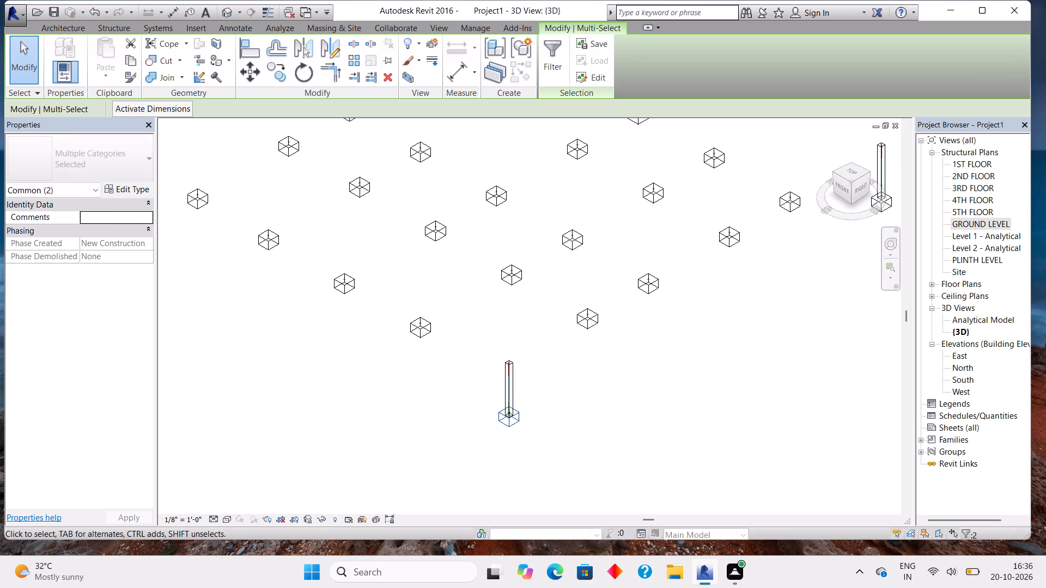
pyautogui.press('Up')
pyautogui.press('Up')
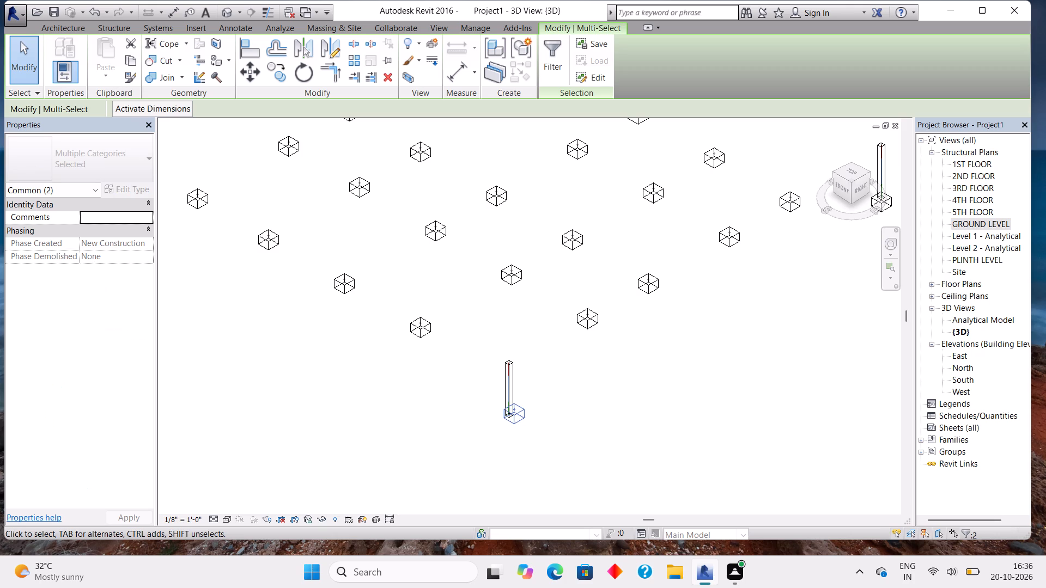
pyautogui.press('Left')
pyautogui.press('Left')
pyautogui.press('Down')
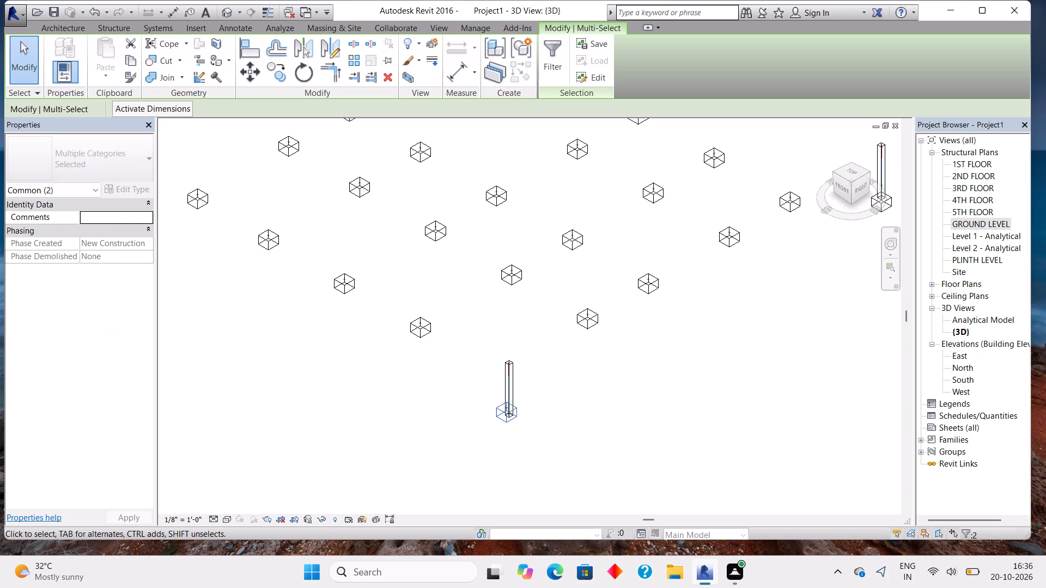
pyautogui.press('Down')
pyautogui.press('Down')
pyautogui.press('Right')
pyautogui.press('Right')
pyautogui.press('Right')
pyautogui.press('Escape')
# Delete the stray C4 column standing outside the grid in the 3D view.
pyautogui.scroll(-5, 540, 392)
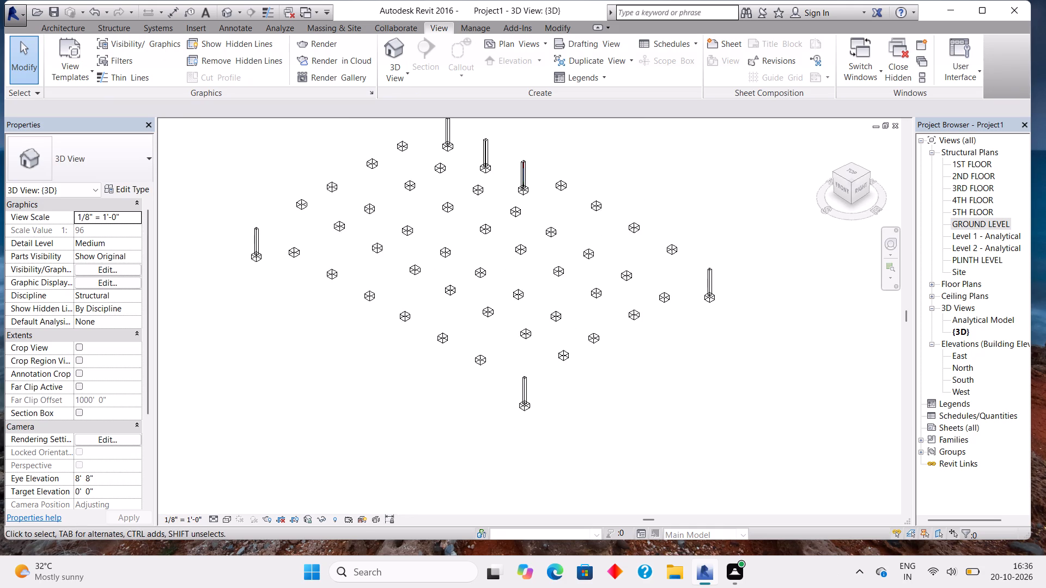
pyautogui.scroll(-3, 542, 389)
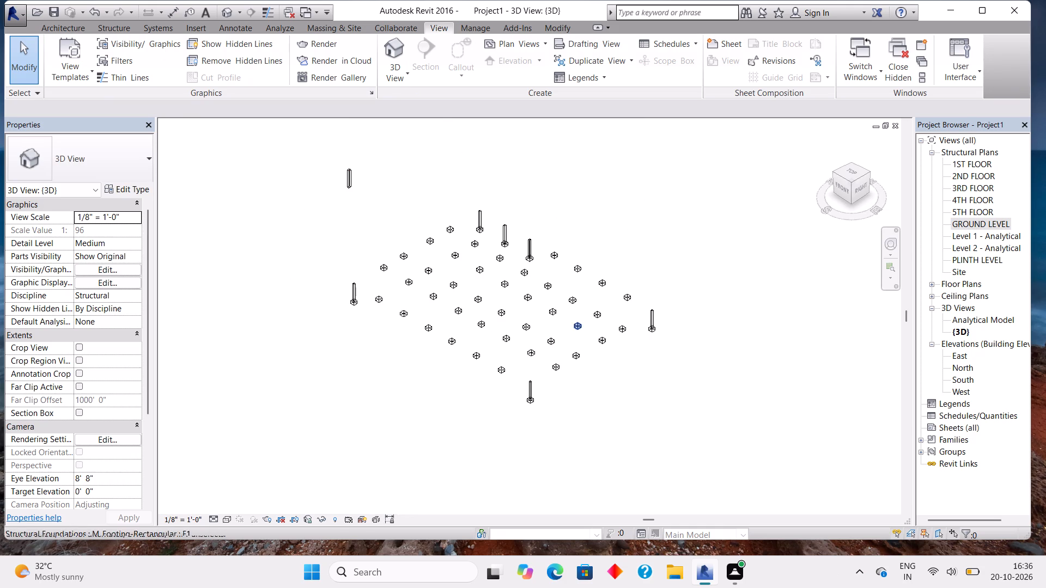
pyautogui.moveTo(385, 140); pyautogui.dragTo(436, 238, button='middle')
pyautogui.middleClick(436, 239)
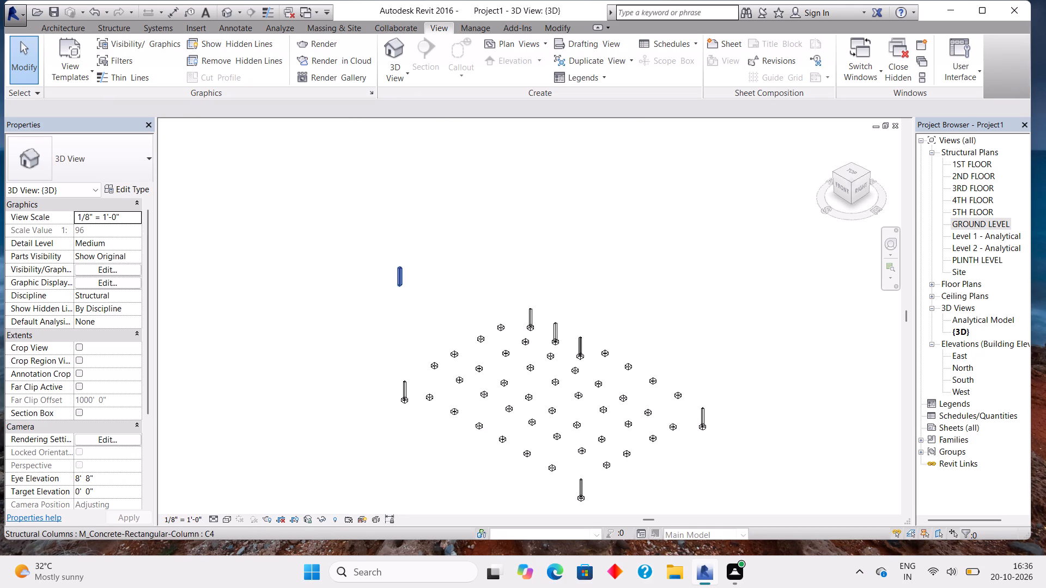
pyautogui.scroll(14, 395, 284)
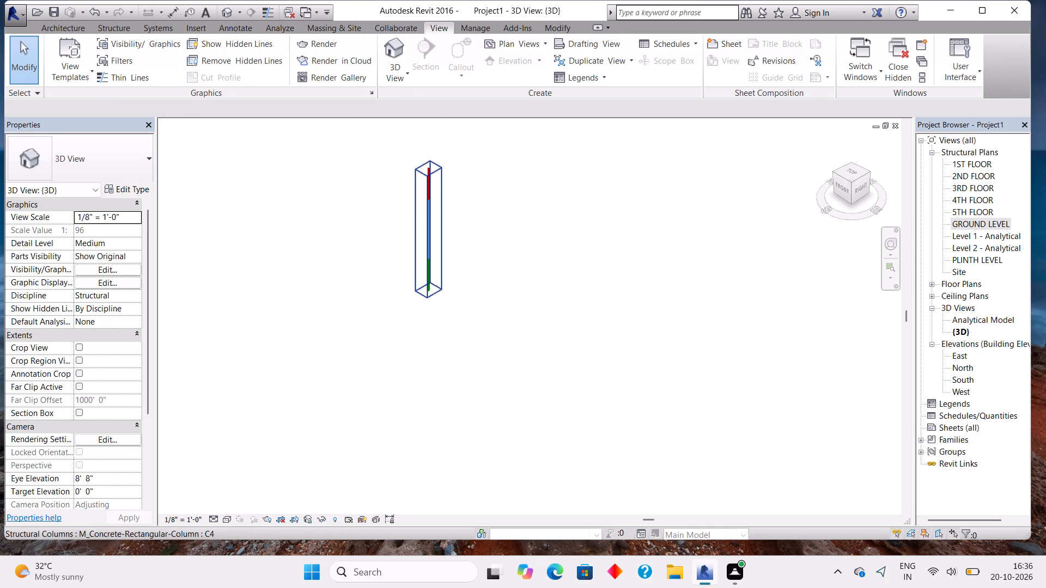
pyautogui.click(432, 240)
pyautogui.press('Delete')
# Review the column and footing layout in the 3D view and the PLINTH LEVEL structural plan, examining the model from several angles.
pyautogui.scroll(-5, 432, 240)
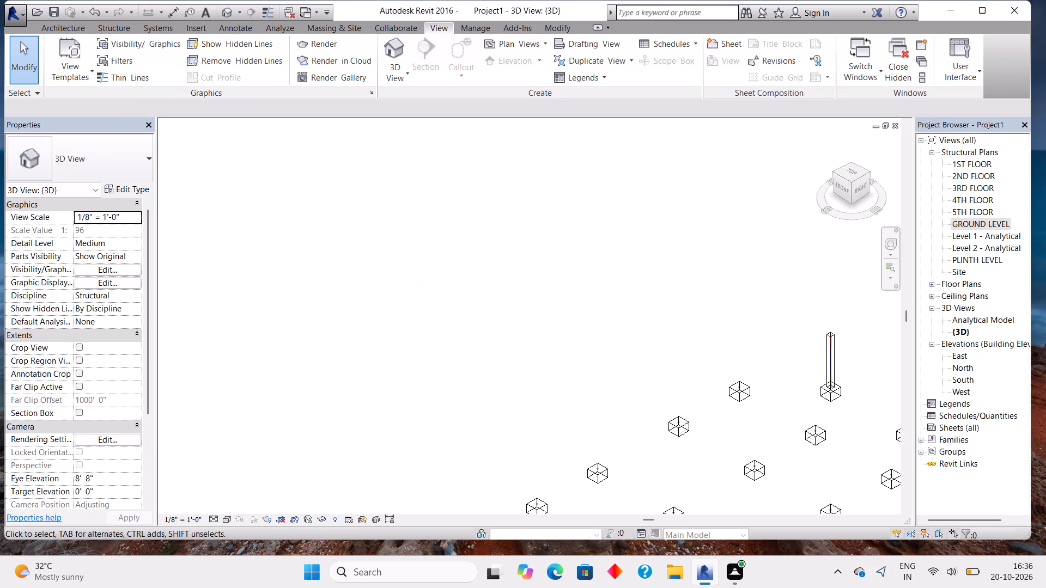
pyautogui.scroll(-5, 432, 240)
pyautogui.moveTo(485, 270); pyautogui.dragTo(336, 160, button='middle')
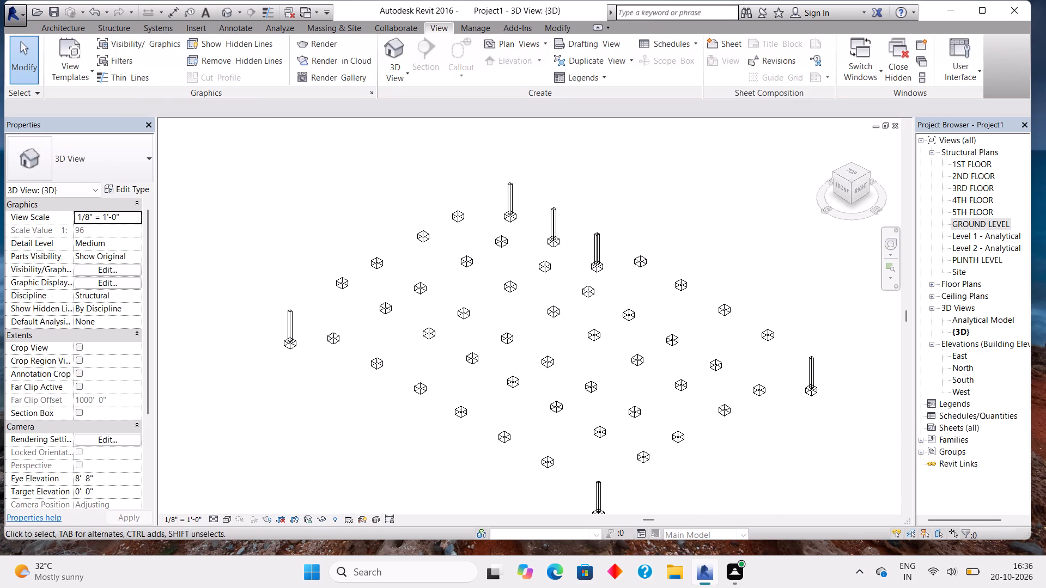
pyautogui.moveTo(818, 335); pyautogui.dragTo(613, 266, button='middle')
pyautogui.moveTo(500, 265); pyautogui.dragTo(552, 262, button='middle')
pyautogui.middleClick(552, 262)
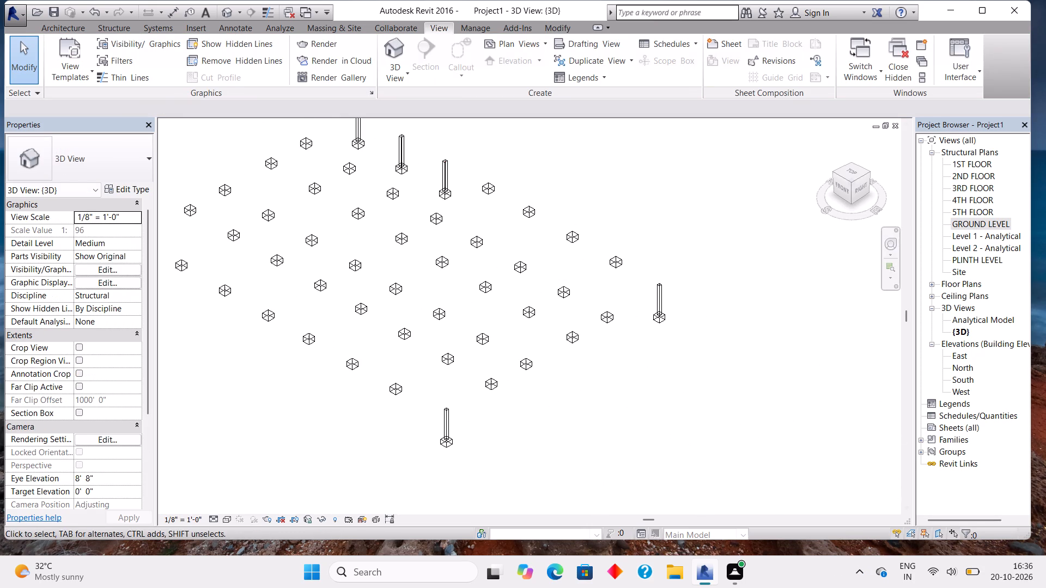
pyautogui.doubleClick(959, 255)
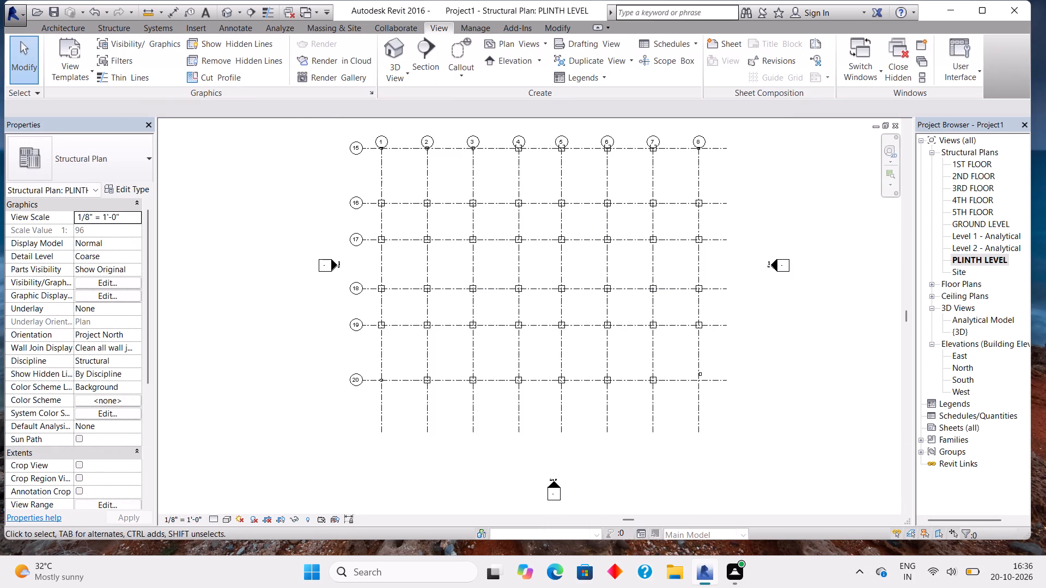
pyautogui.click(386, 52)
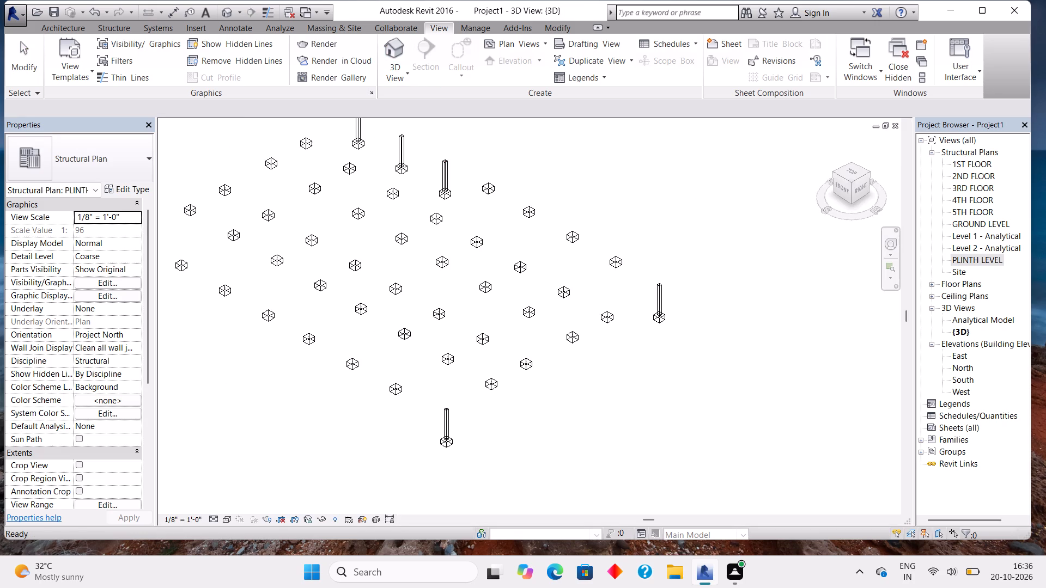
pyautogui.moveTo(483, 293); pyautogui.dragTo(625, 337, button='middle')
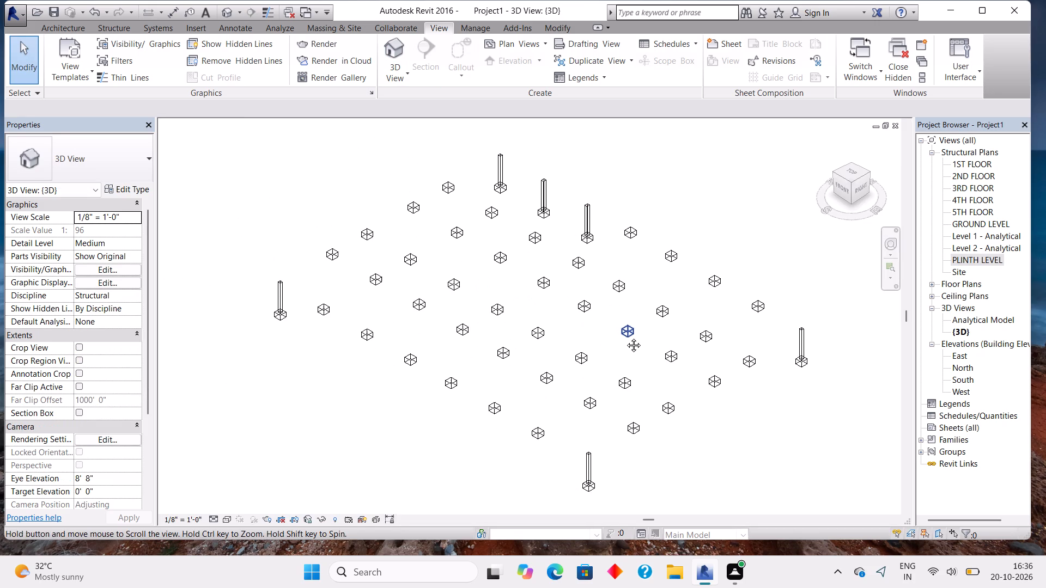
pyautogui.moveTo(625, 337); pyautogui.dragTo(569, 312, button='middle')
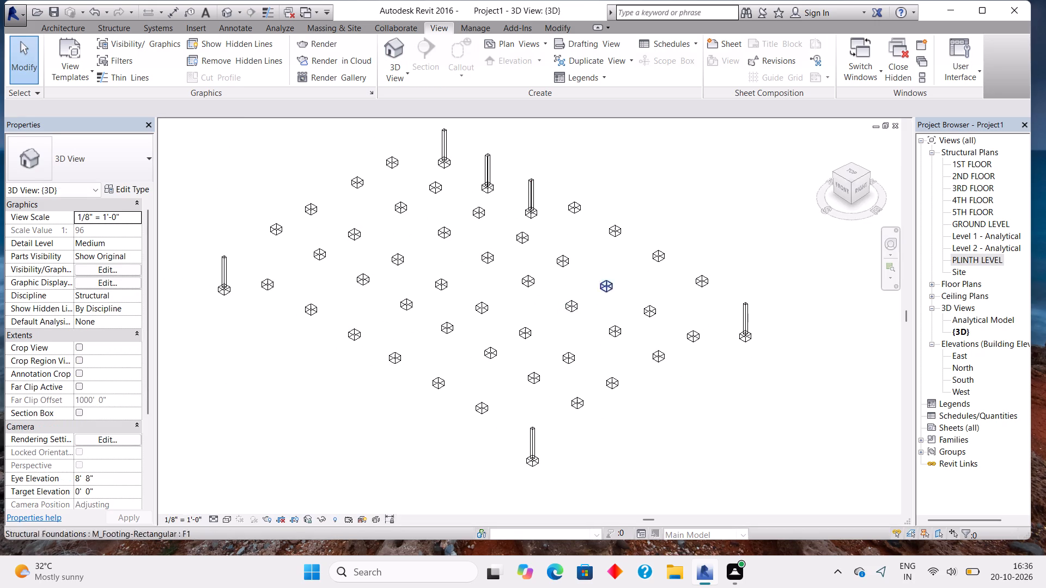
pyautogui.keyDown('shift'); pyautogui.moveTo(742, 232); pyautogui.dragTo(655, 308, button='middle'); pyautogui.keyUp('shift')
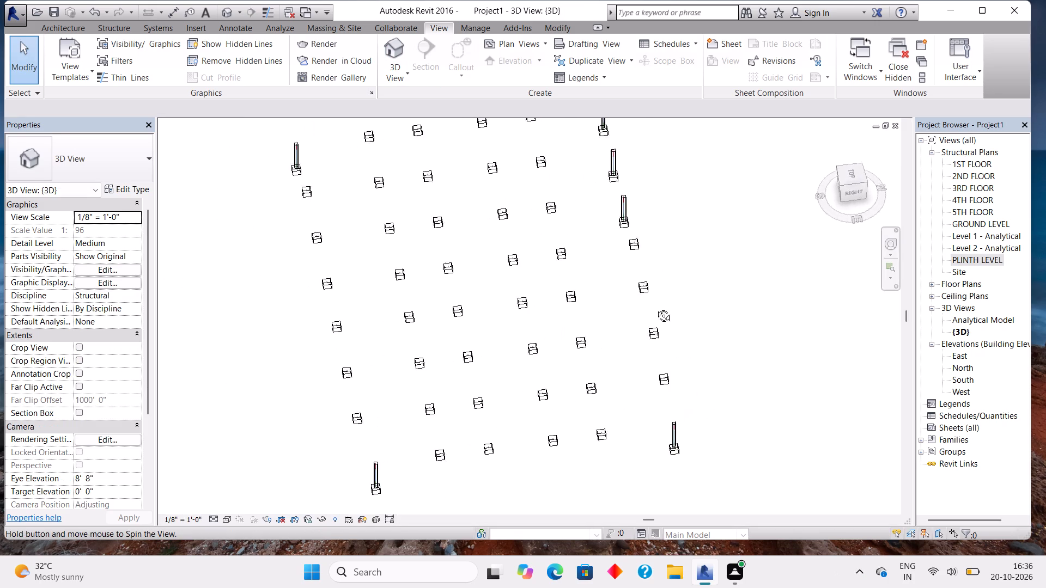
pyautogui.keyDown('shift'); pyautogui.moveTo(655, 308); pyautogui.dragTo(662, 310, button='middle'); pyautogui.keyUp('shift')
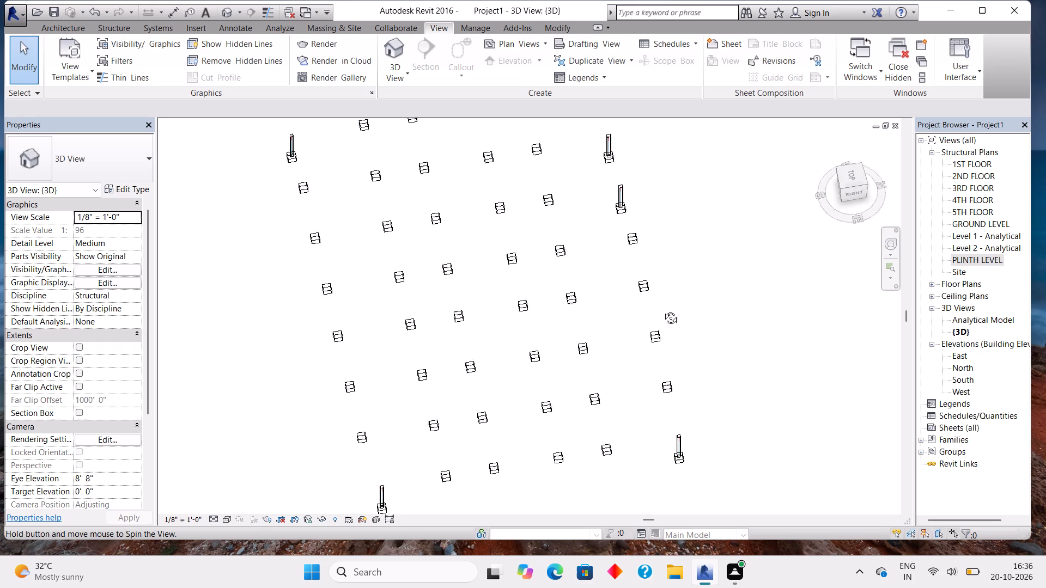
pyautogui.keyDown('shift'); pyautogui.moveTo(662, 310); pyautogui.dragTo(777, 360, button='middle'); pyautogui.keyUp('shift')
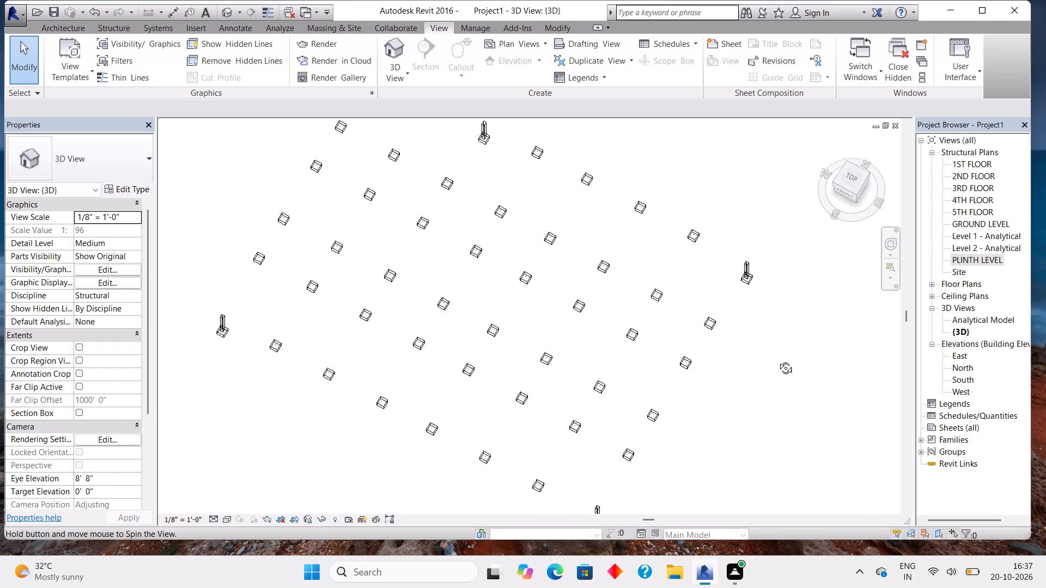
pyautogui.keyDown('shift'); pyautogui.moveTo(777, 360); pyautogui.dragTo(729, 296, button='middle'); pyautogui.keyUp('shift')
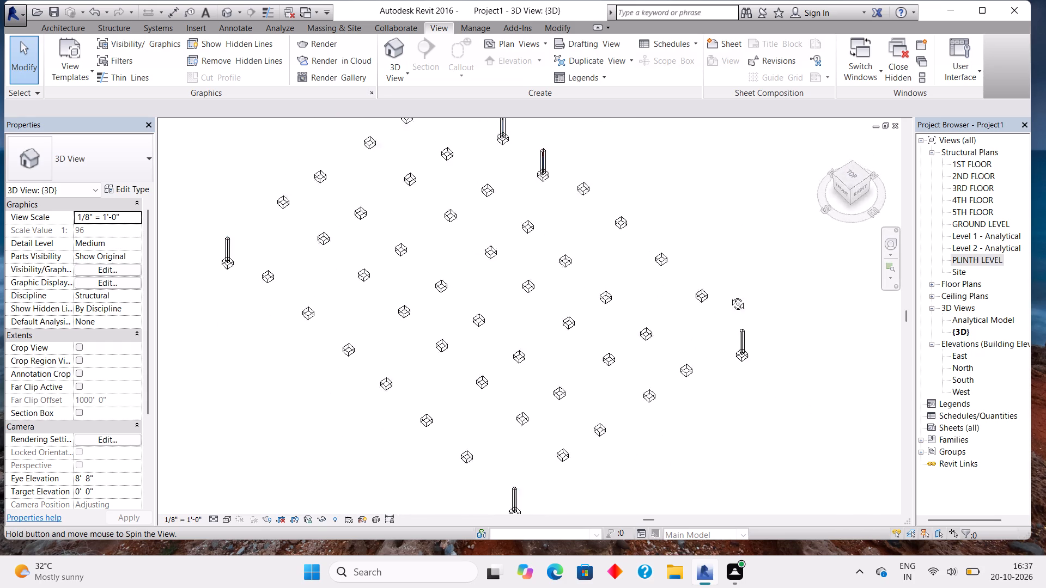
# Set the level of the F1 footing under the corner column at grids 8 and 20 to PLINTH LEVEL.
pyautogui.keyDown('shift'); pyautogui.moveTo(729, 296); pyautogui.dragTo(642, 96, button='middle'); pyautogui.keyUp('shift')
pyautogui.moveTo(562, 342); pyautogui.dragTo(570, 295, button='middle')
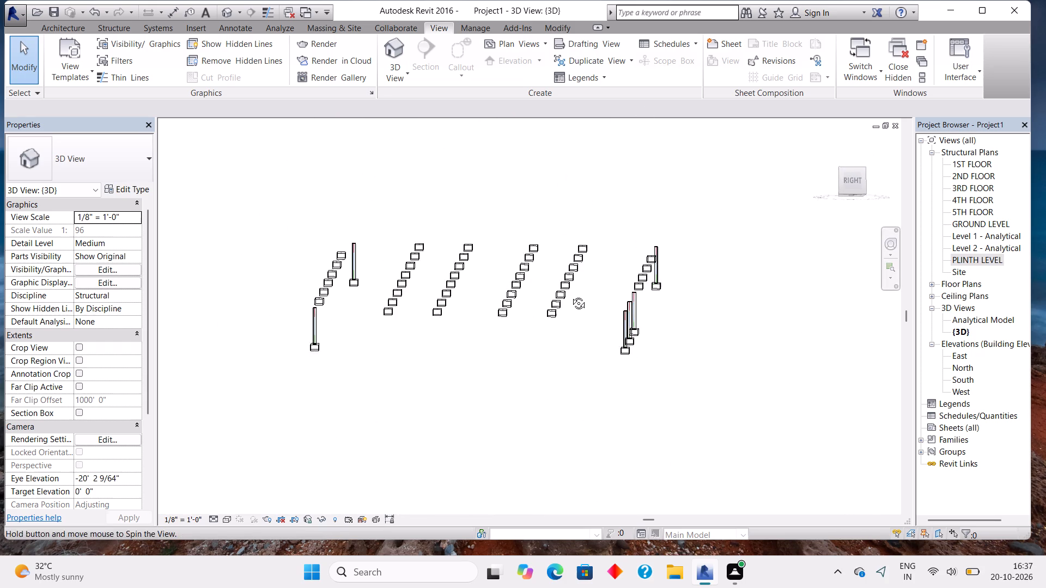
pyautogui.moveTo(570, 295); pyautogui.dragTo(570, 289, button='middle')
pyautogui.keyDown('shift'); pyautogui.moveTo(570, 289); pyautogui.dragTo(546, 330, button='middle'); pyautogui.keyUp('shift')
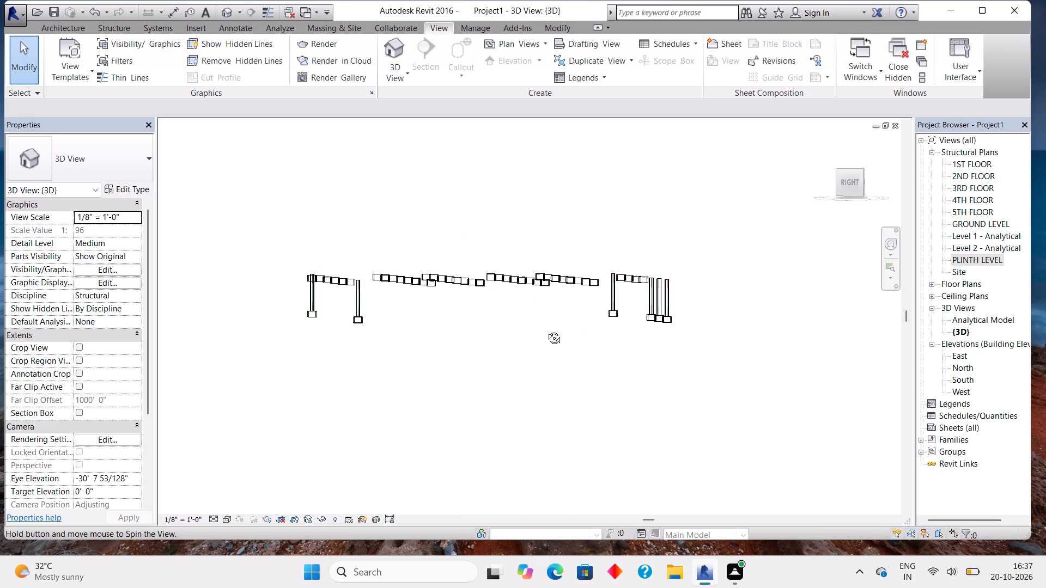
pyautogui.keyDown('shift'); pyautogui.moveTo(546, 330); pyautogui.dragTo(564, 341, button='middle'); pyautogui.keyUp('shift')
pyautogui.click(333, 323)
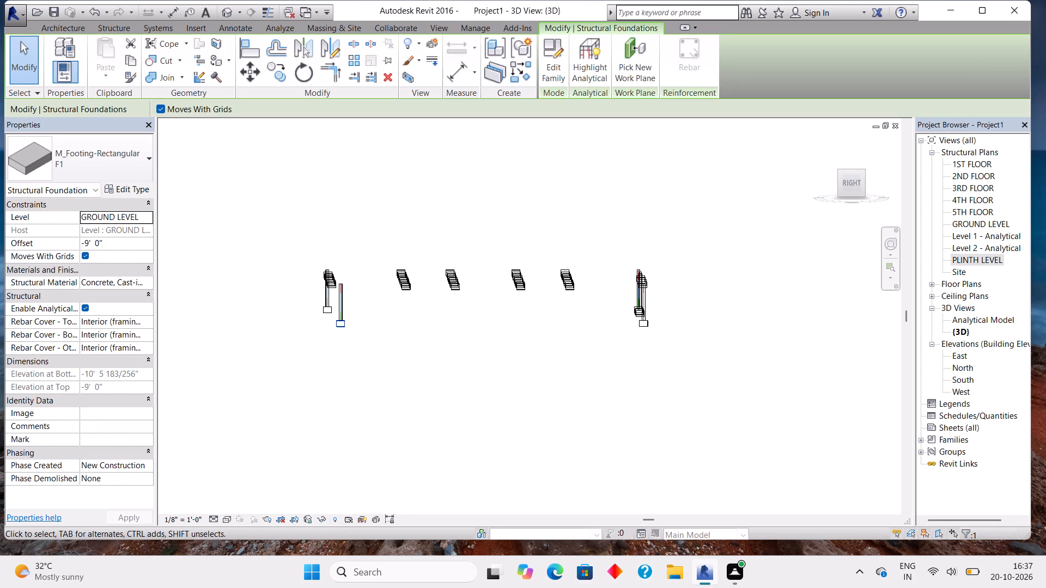
pyautogui.click(137, 222)
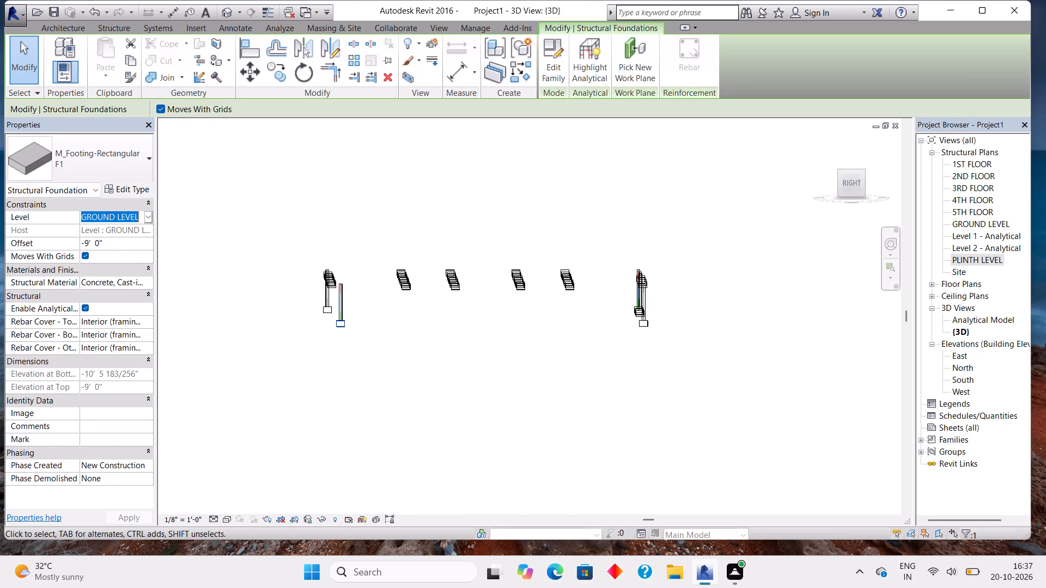
pyautogui.click(147, 217)
pyautogui.click(118, 239)
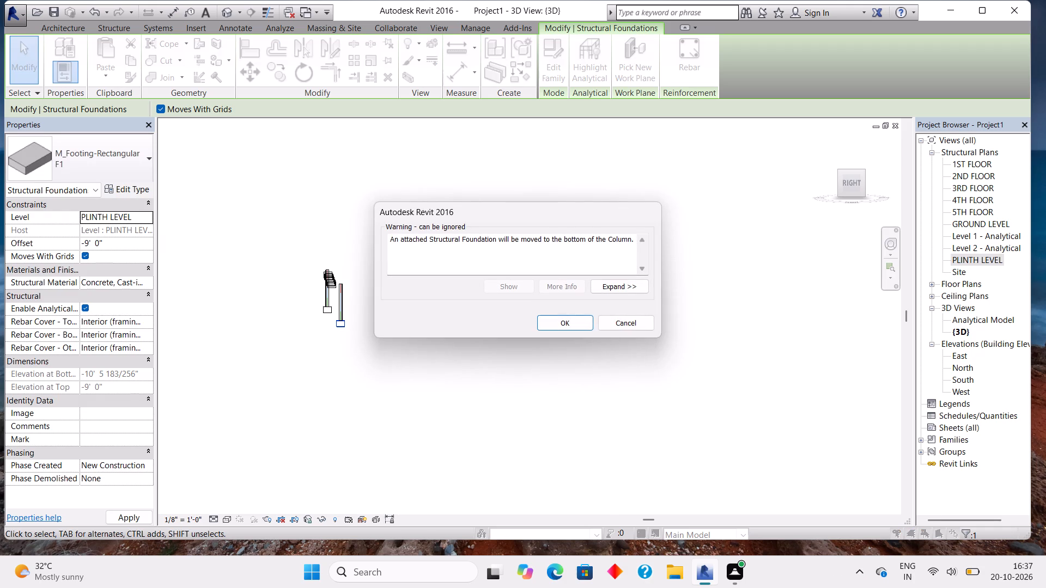
pyautogui.click(565, 326)
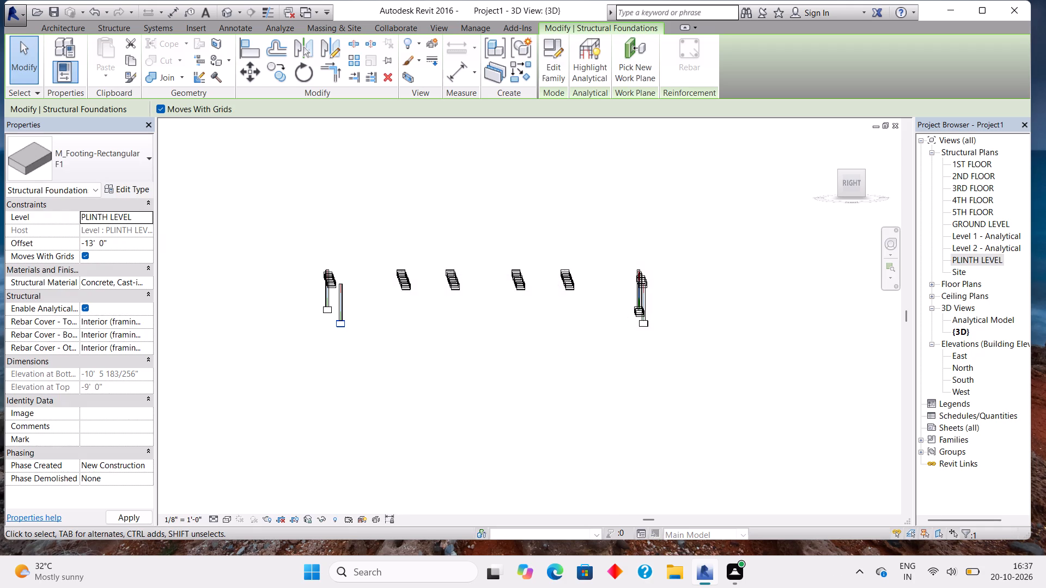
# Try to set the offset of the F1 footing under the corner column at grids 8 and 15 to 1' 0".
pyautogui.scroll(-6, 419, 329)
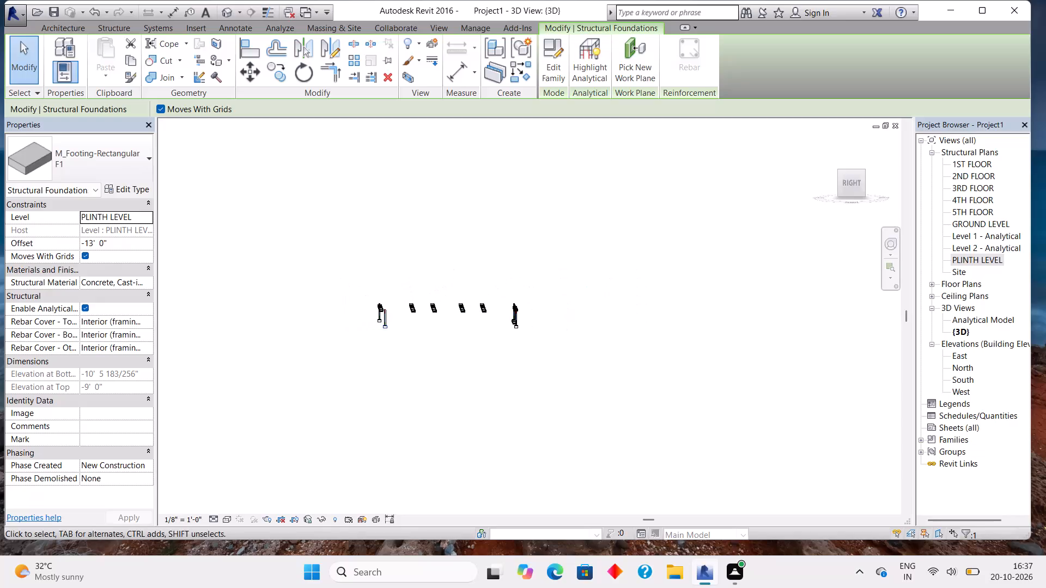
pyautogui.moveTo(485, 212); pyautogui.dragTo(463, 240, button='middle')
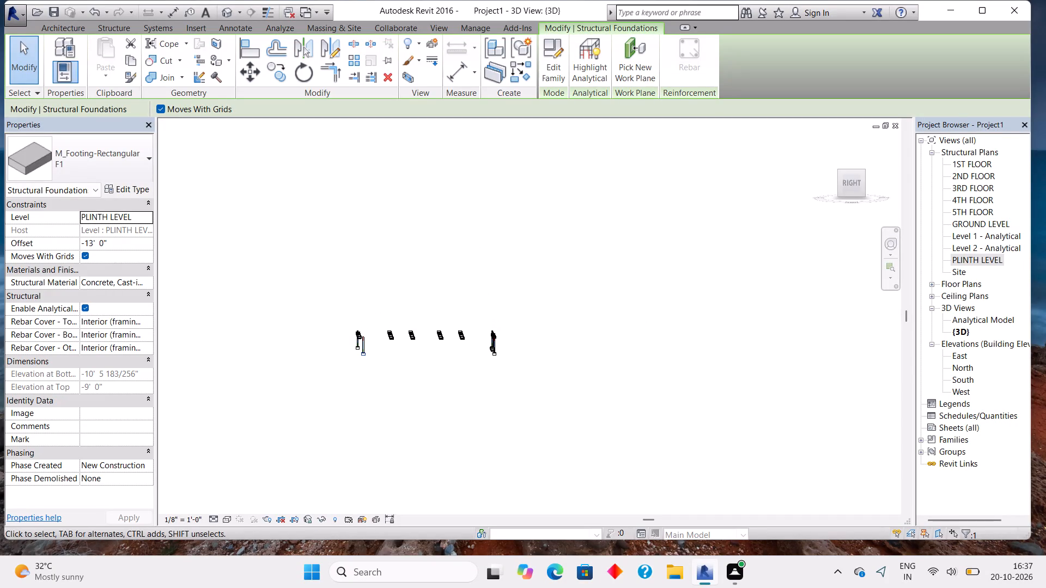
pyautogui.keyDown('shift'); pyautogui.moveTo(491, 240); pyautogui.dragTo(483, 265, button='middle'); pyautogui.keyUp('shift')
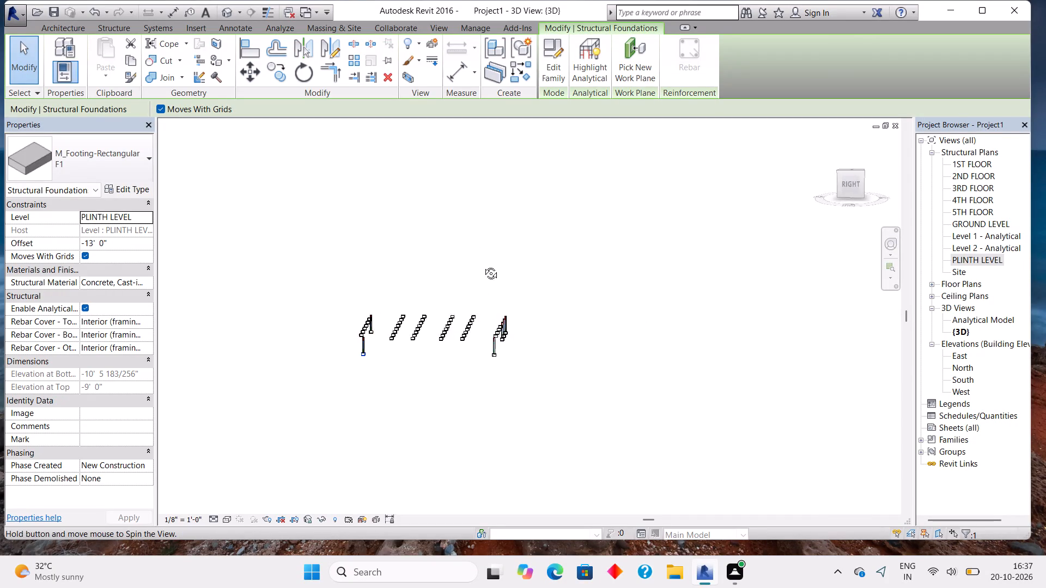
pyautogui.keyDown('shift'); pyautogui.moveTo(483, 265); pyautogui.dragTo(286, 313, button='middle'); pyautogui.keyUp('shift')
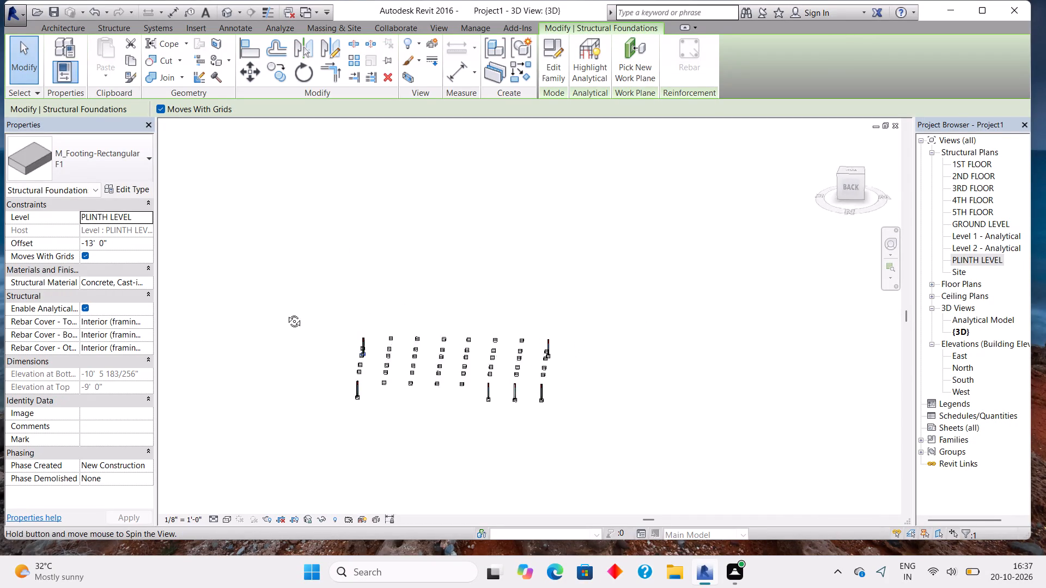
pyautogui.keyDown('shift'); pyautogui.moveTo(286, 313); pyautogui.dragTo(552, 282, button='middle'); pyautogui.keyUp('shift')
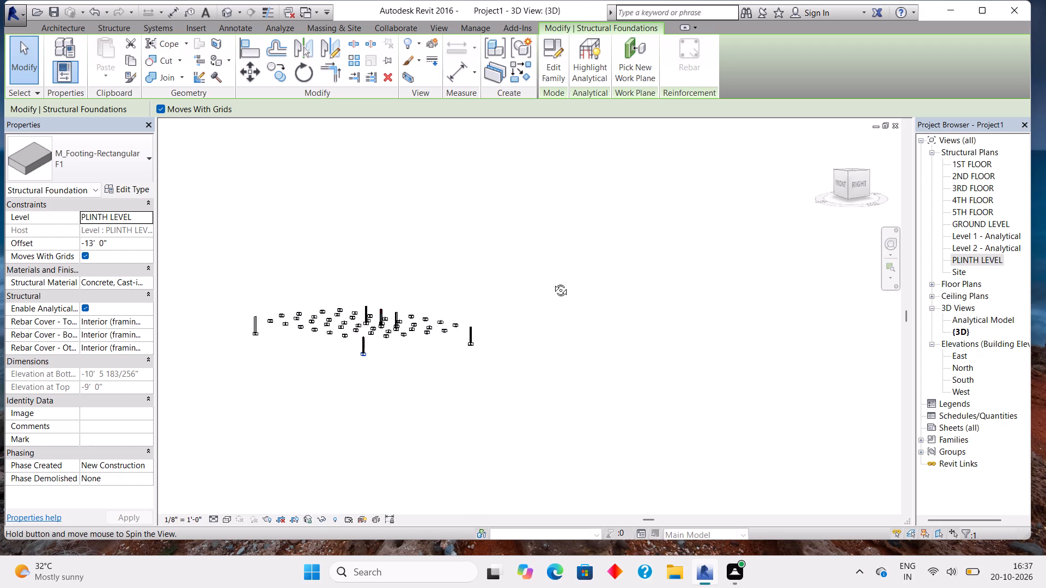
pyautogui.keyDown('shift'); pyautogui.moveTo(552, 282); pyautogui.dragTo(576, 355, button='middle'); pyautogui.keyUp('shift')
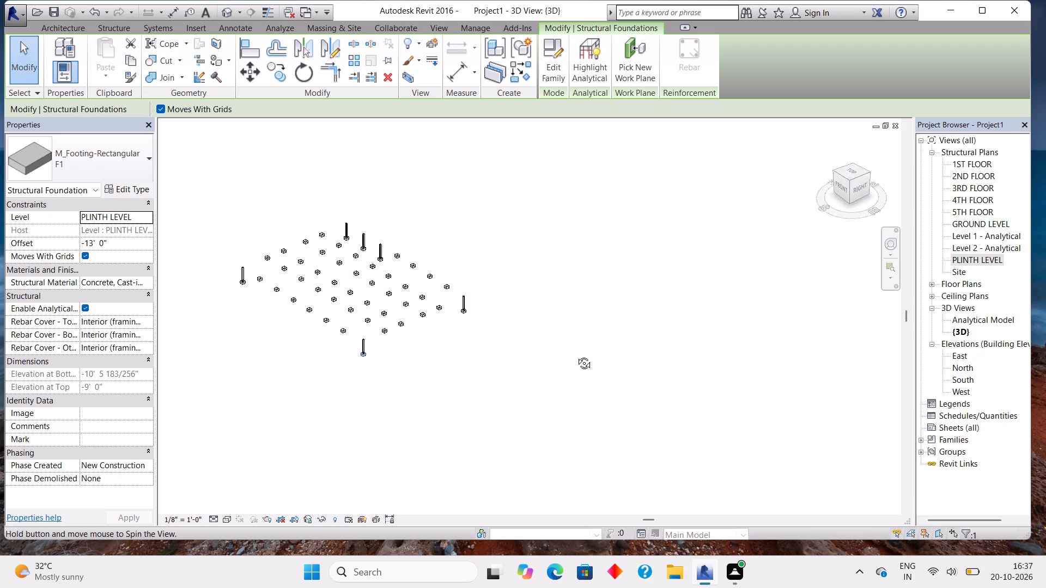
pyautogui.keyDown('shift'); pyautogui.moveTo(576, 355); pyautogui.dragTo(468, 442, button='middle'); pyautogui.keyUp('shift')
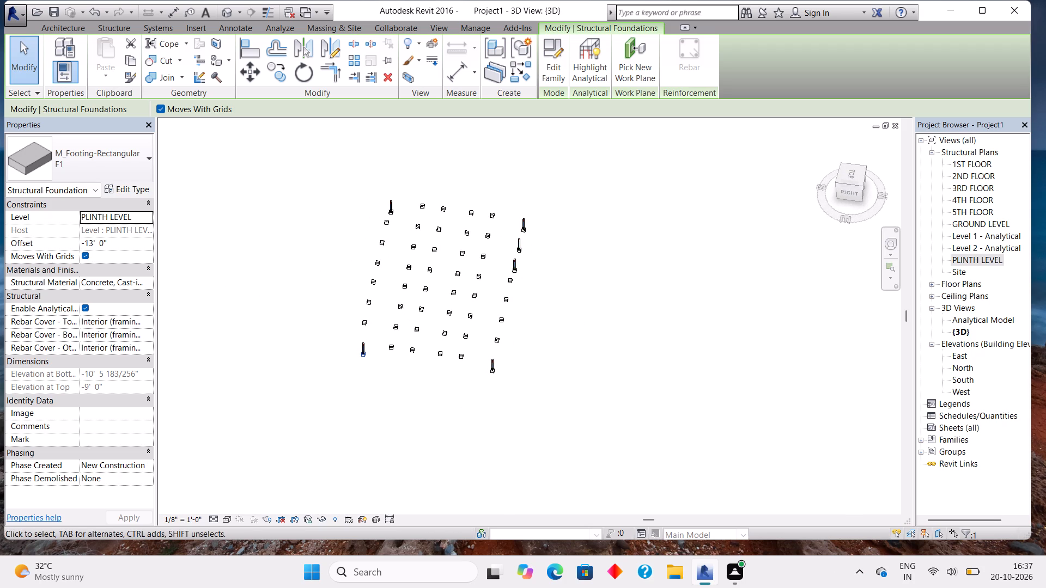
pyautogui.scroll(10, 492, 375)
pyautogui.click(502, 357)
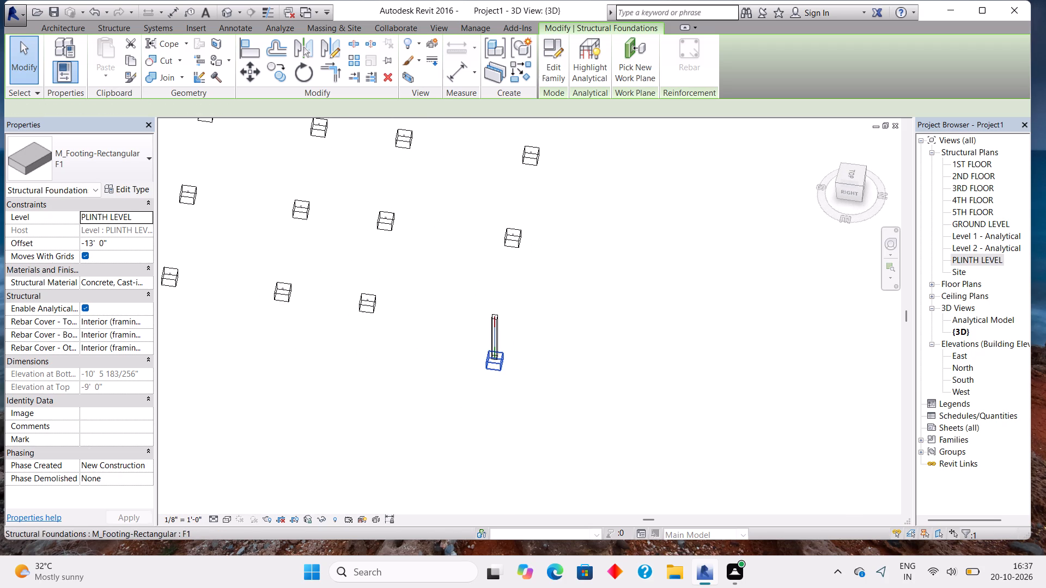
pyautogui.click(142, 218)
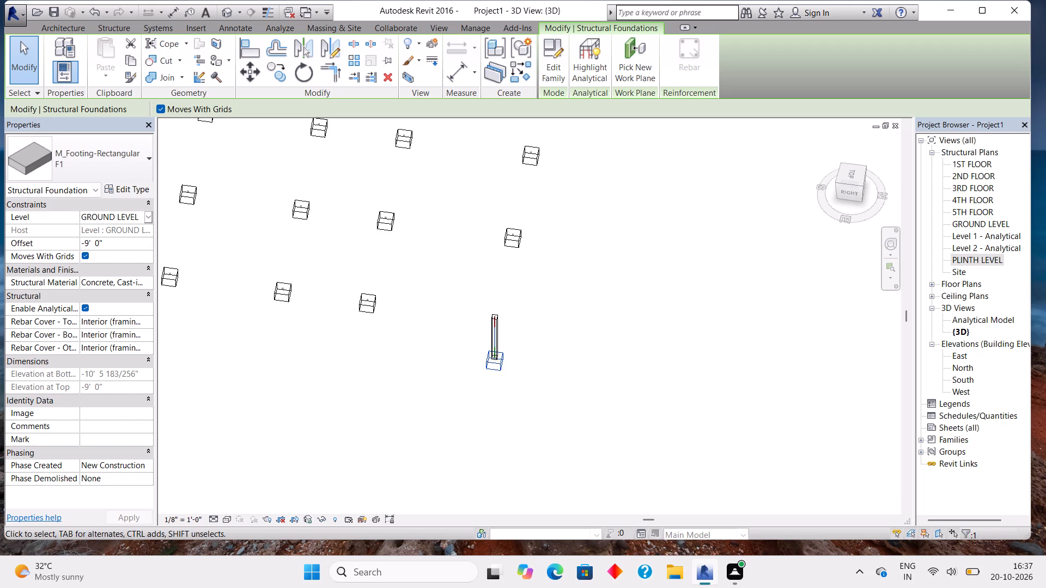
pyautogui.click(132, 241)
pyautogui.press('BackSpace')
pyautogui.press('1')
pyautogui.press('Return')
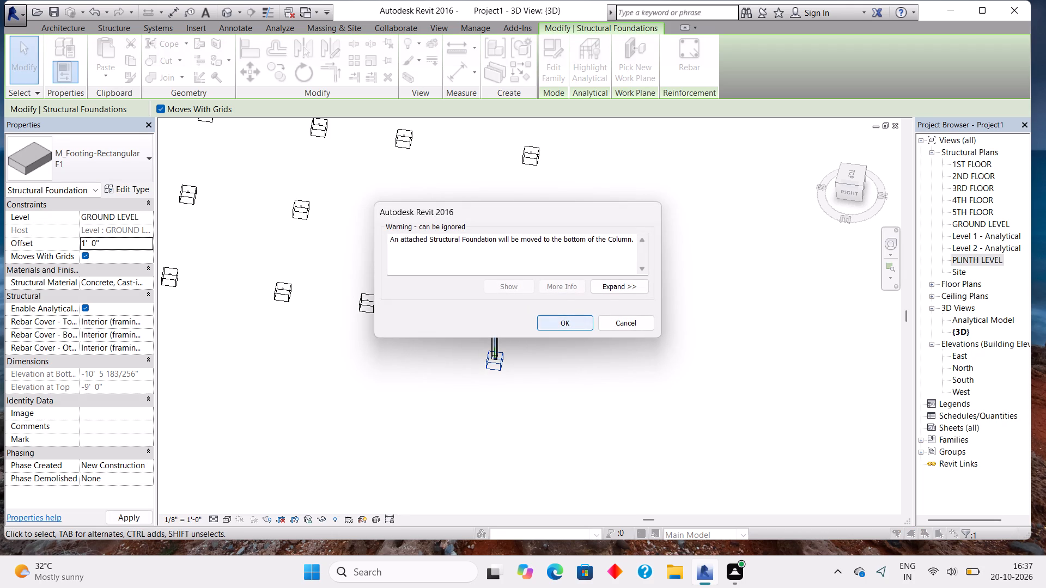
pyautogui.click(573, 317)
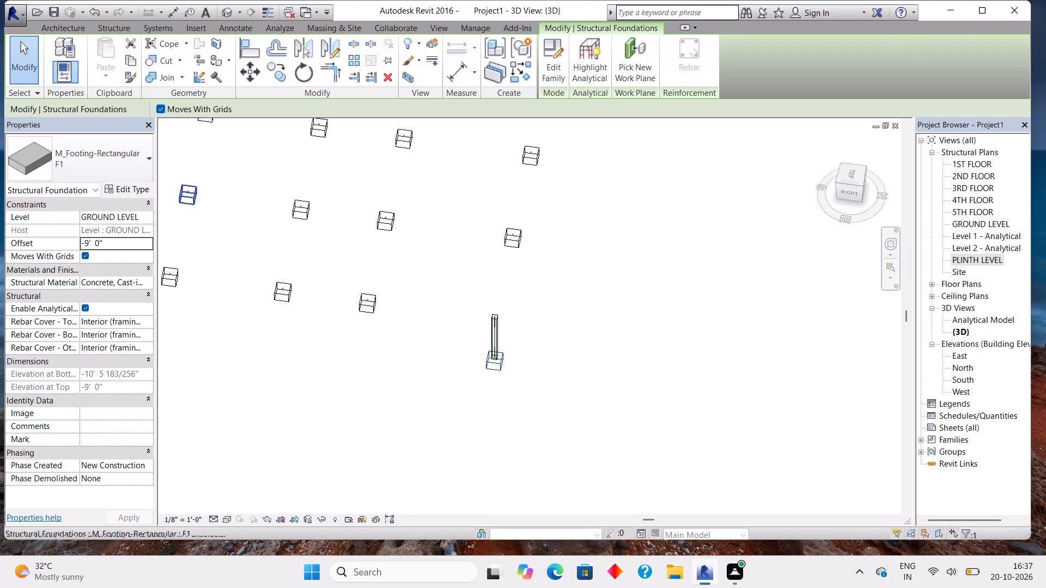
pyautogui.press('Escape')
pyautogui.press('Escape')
# Delete the C2 column at the intersection of grids 3 and 15 in the GROUND LEVEL structural plan.
pyautogui.scroll(-8, 452, 285)
pyautogui.moveTo(378, 201); pyautogui.dragTo(380, 240, button='middle')
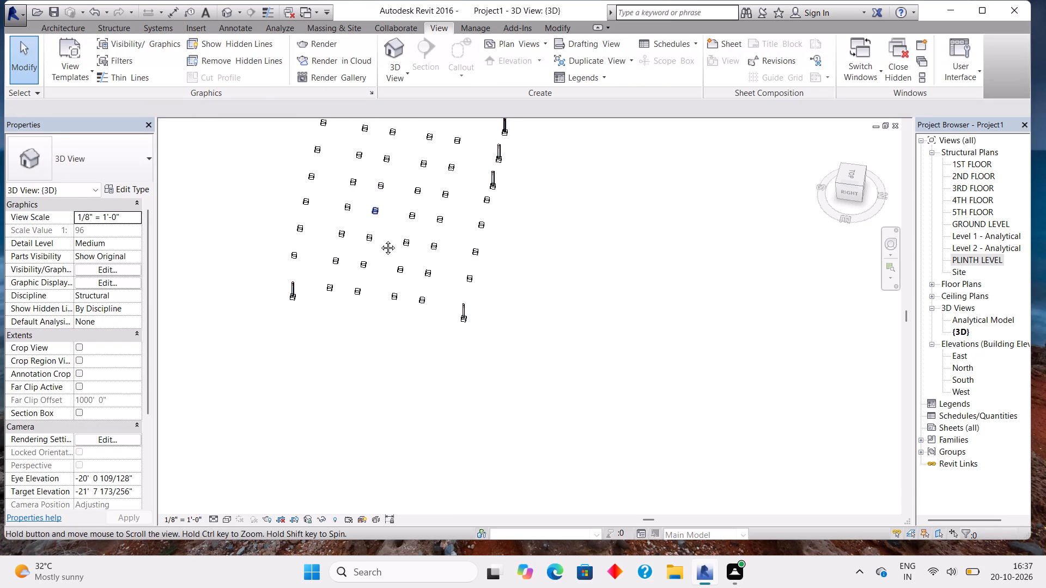
pyautogui.moveTo(380, 240); pyautogui.dragTo(406, 287, button='middle')
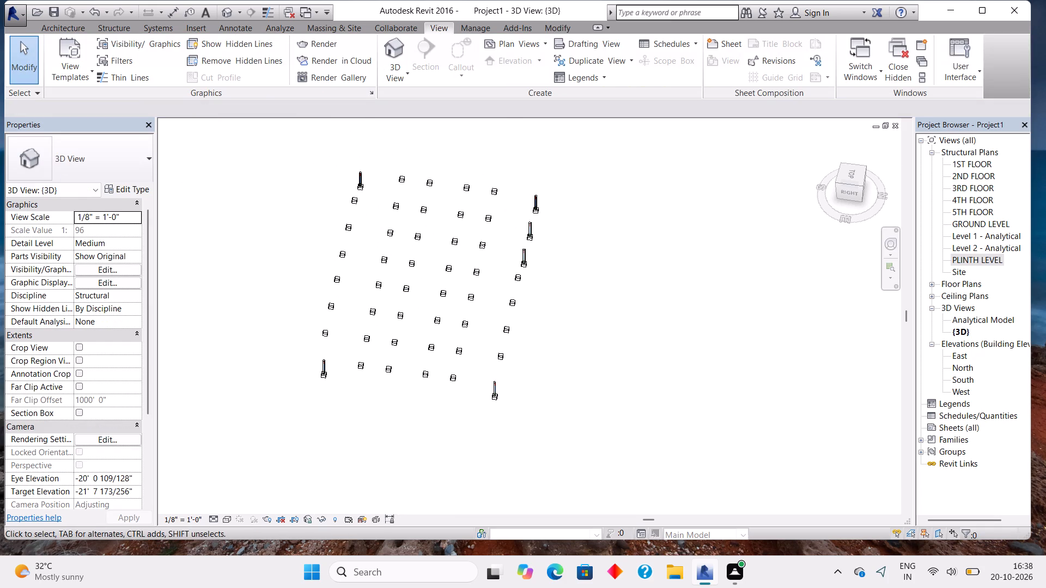
pyautogui.keyDown('shift'); pyautogui.moveTo(296, 259); pyautogui.dragTo(303, 130, button='middle'); pyautogui.keyUp('shift')
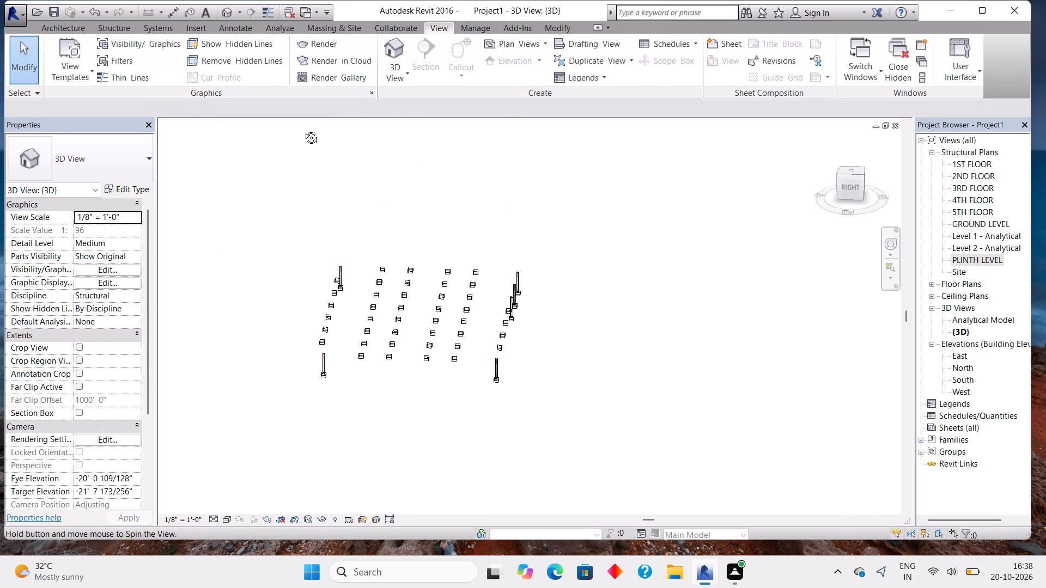
pyautogui.keyDown('shift'); pyautogui.moveTo(303, 130); pyautogui.dragTo(293, 169, button='middle'); pyautogui.keyUp('shift')
pyautogui.keyDown('shift'); pyautogui.moveTo(278, 170); pyautogui.dragTo(234, 148, button='middle'); pyautogui.keyUp('shift')
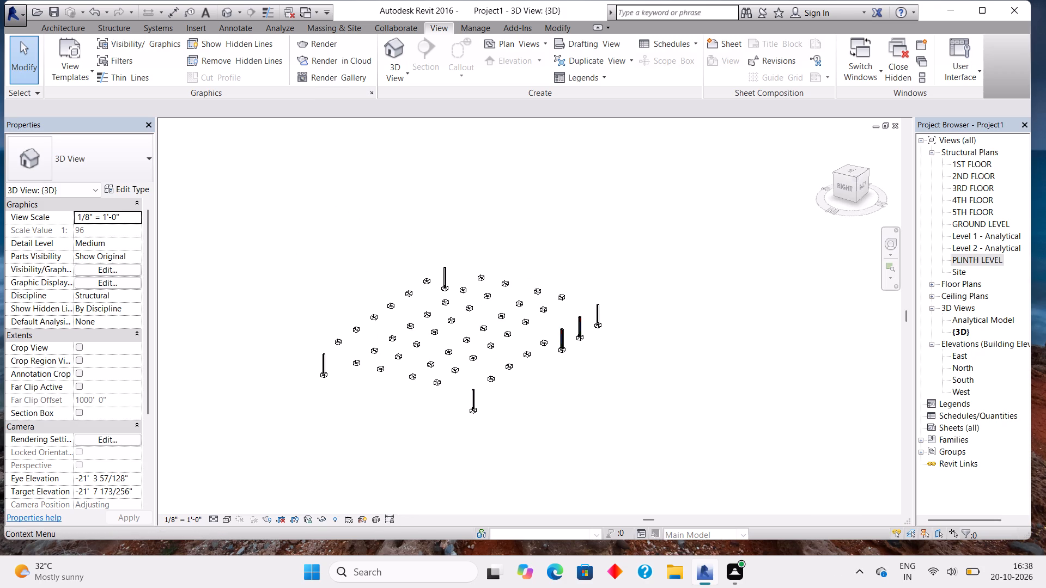
pyautogui.doubleClick(974, 223)
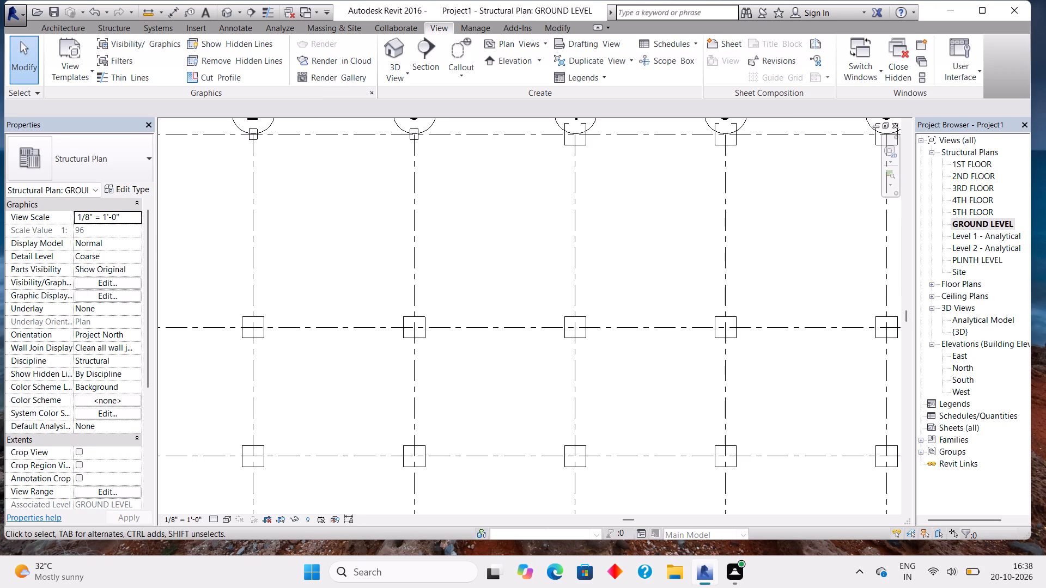
pyautogui.scroll(-7, 693, 315)
pyautogui.moveTo(752, 312); pyautogui.dragTo(500, 200, button='middle')
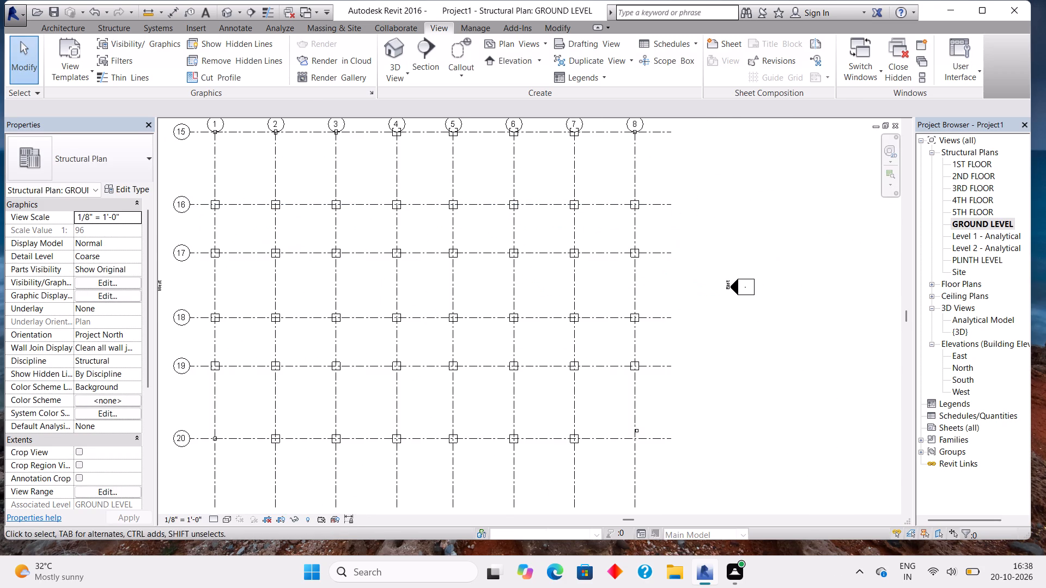
pyautogui.scroll(3, 302, 150)
pyautogui.moveTo(302, 150); pyautogui.dragTo(400, 240, button='middle')
pyautogui.scroll(6, 373, 231)
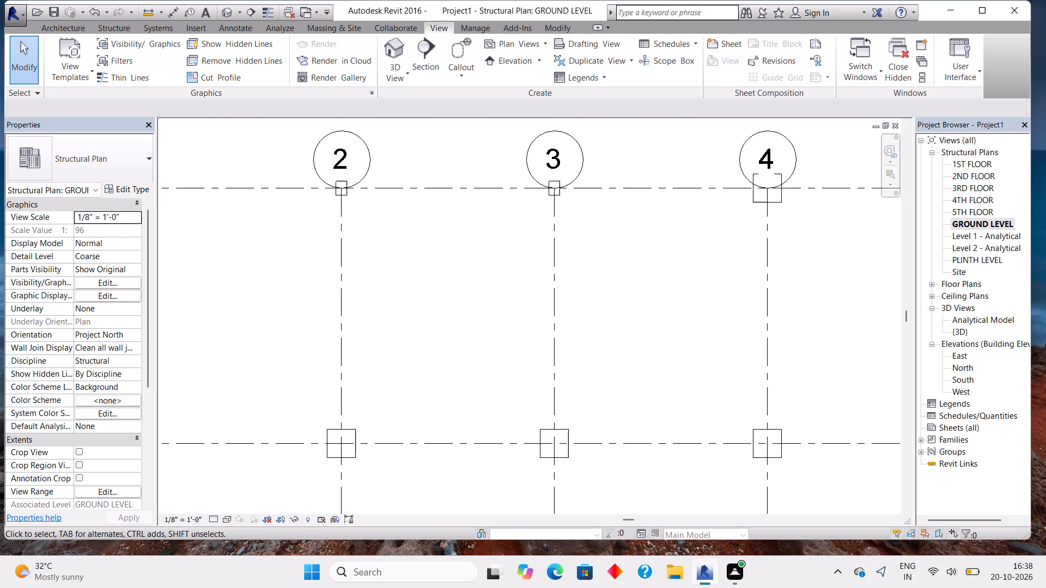
pyautogui.click(338, 190)
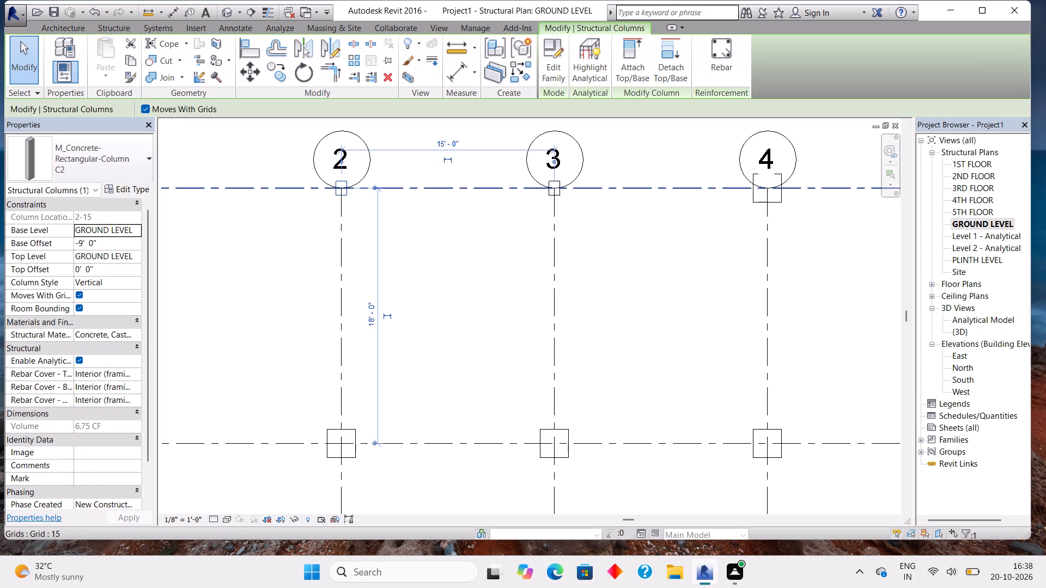
pyautogui.press('Escape')
pyautogui.click(560, 193)
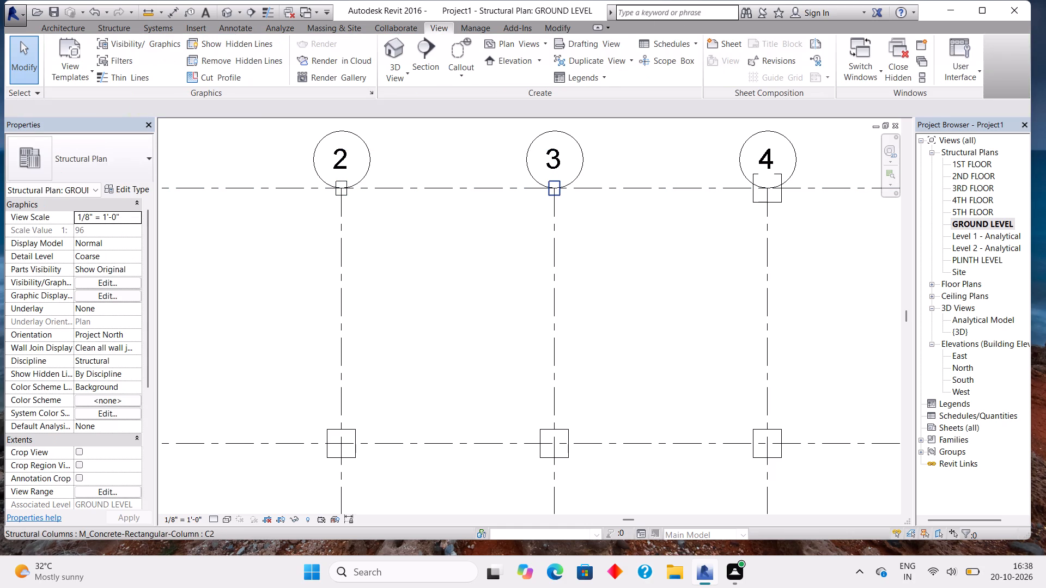
pyautogui.press('Delete')
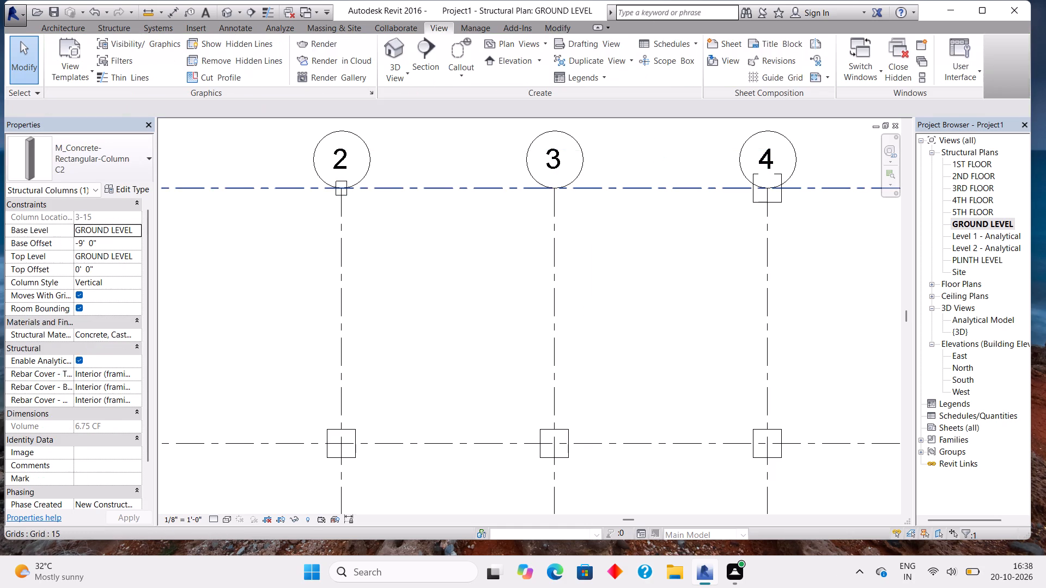
# Place an isolated F1 rectangular footing on GROUND LEVEL at the intersection of grids 3 and 15.
pyautogui.scroll(-3, 560, 193)
pyautogui.scroll(14, 560, 194)
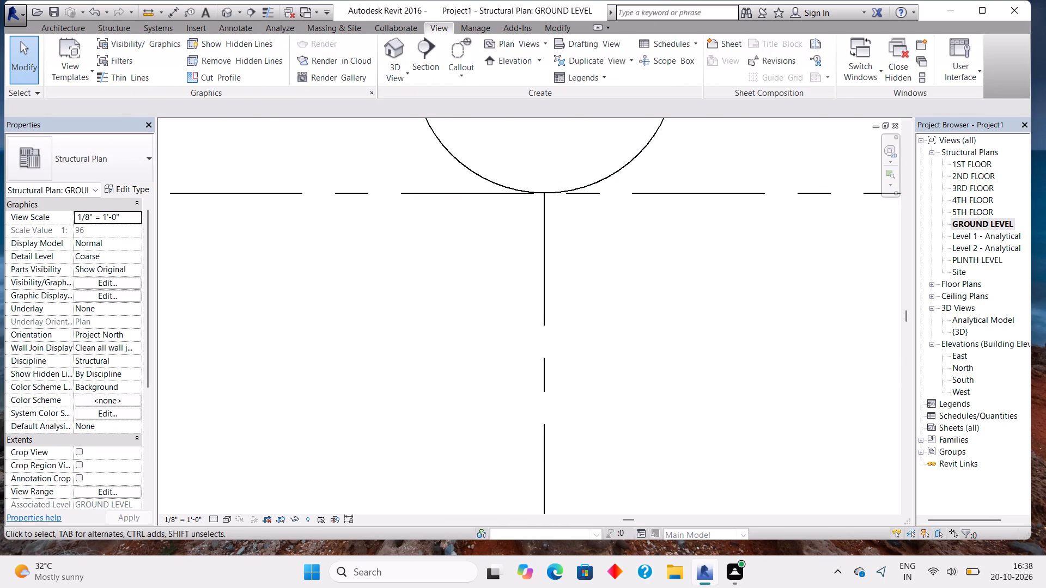
pyautogui.scroll(-10, 537, 220)
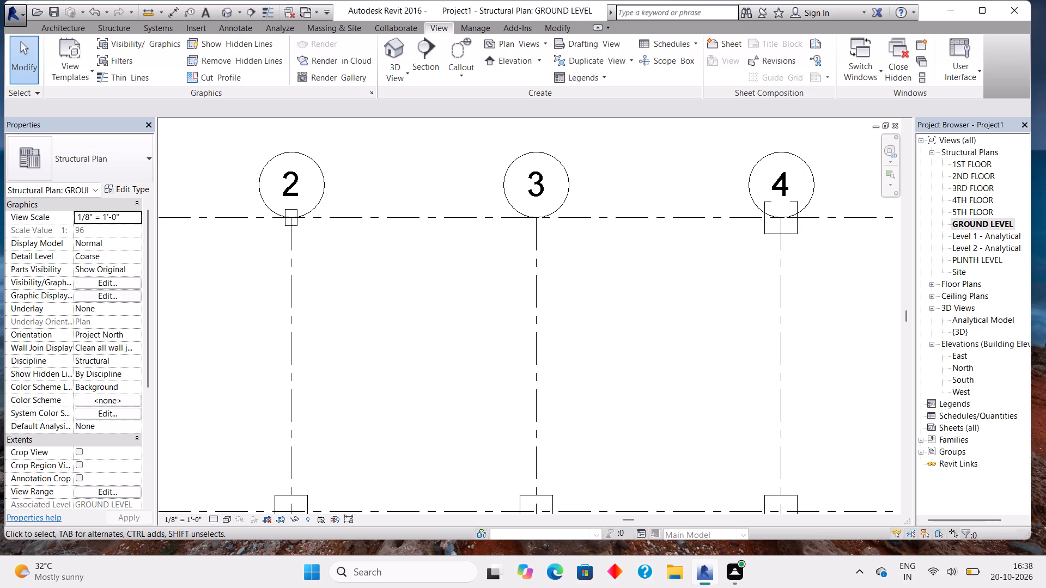
pyautogui.click(42, 27)
pyautogui.click(104, 26)
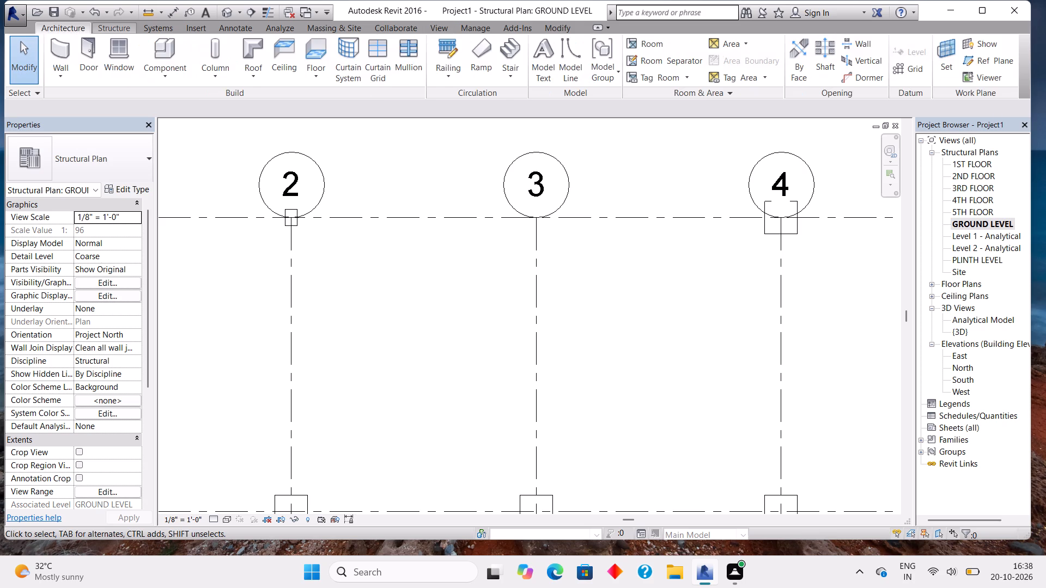
pyautogui.click(263, 64)
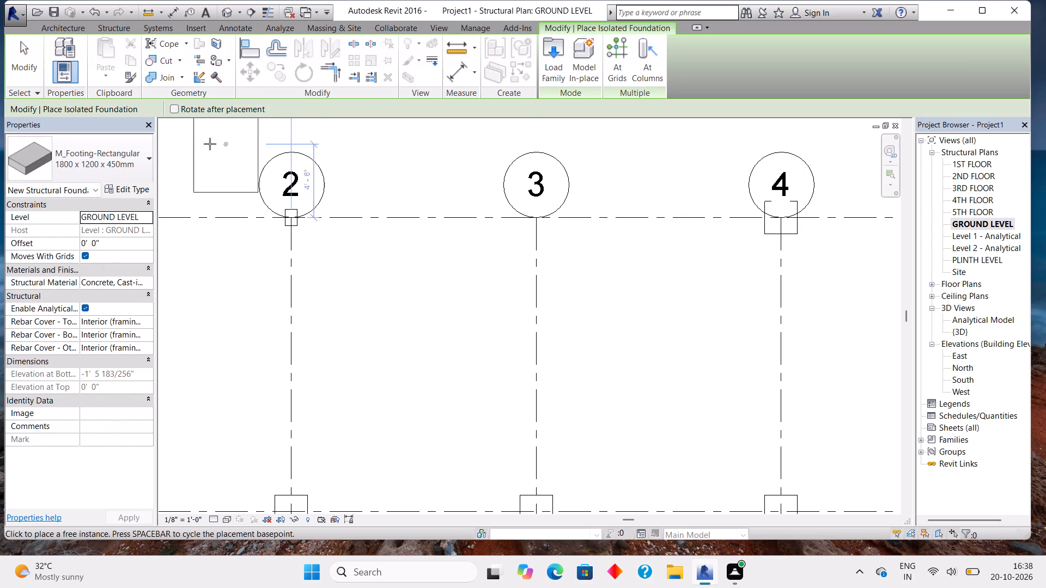
pyautogui.click(88, 148)
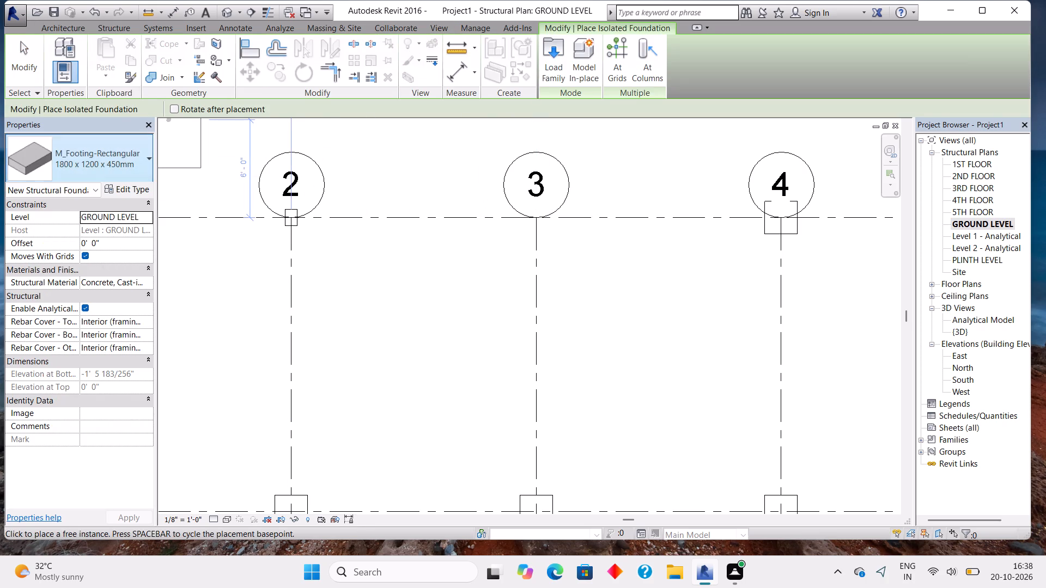
pyautogui.click(75, 322)
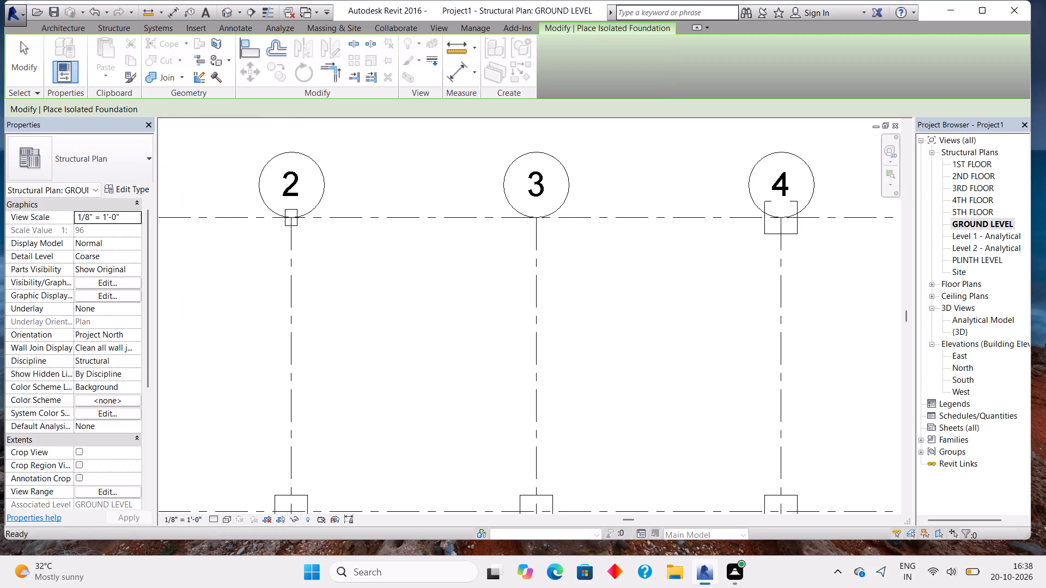
pyautogui.click(537, 213)
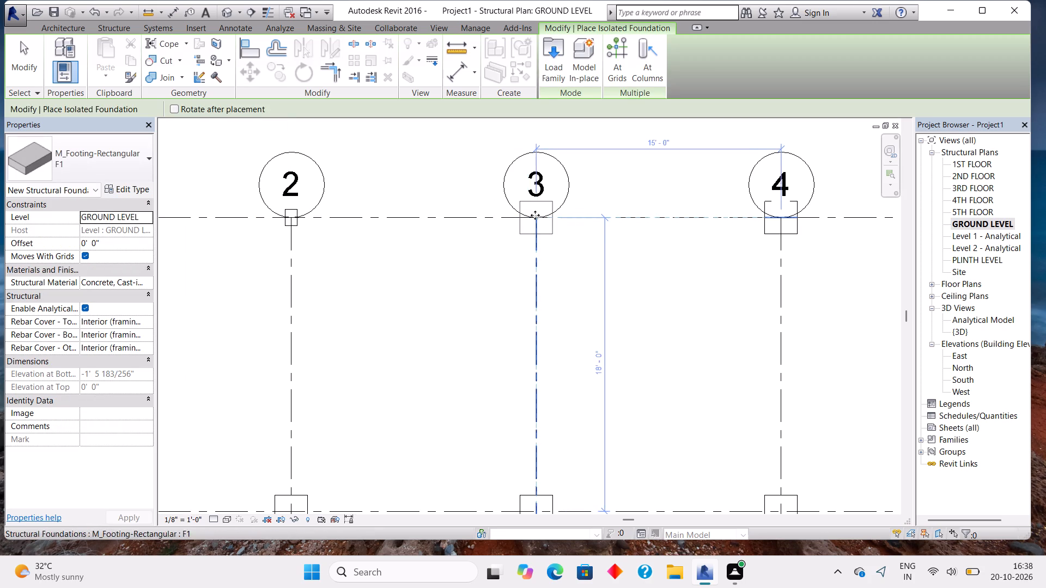
# Move the C1 column beside grids 8 and 20 onto the intersection of those grids in the GROUND LEVEL plan.
pyautogui.press('`')
pyautogui.press('Escape')
pyautogui.press('Escape')
pyautogui.scroll(-10, 368, 267)
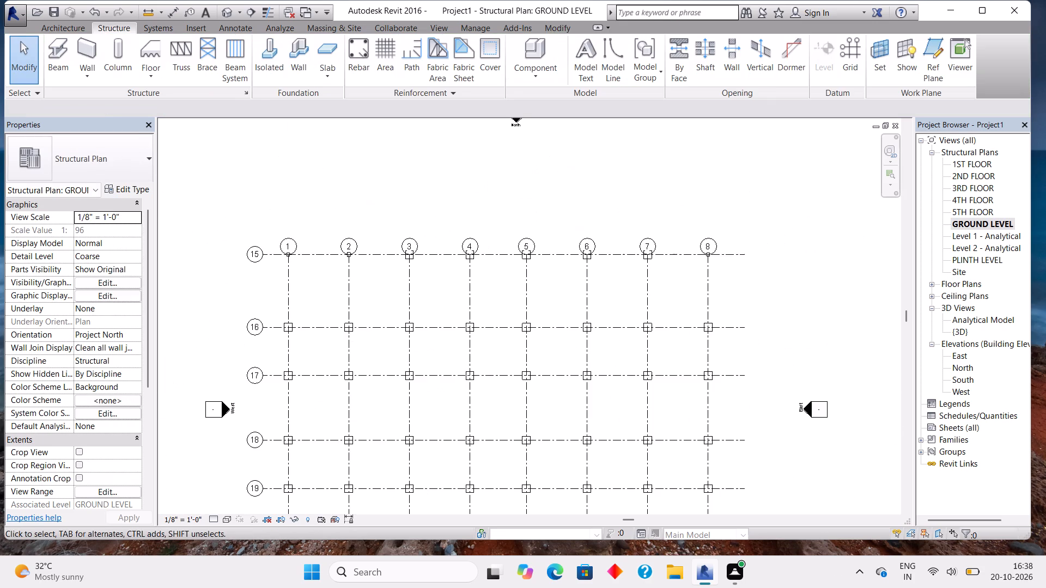
pyautogui.moveTo(368, 267); pyautogui.dragTo(348, 138, button='middle')
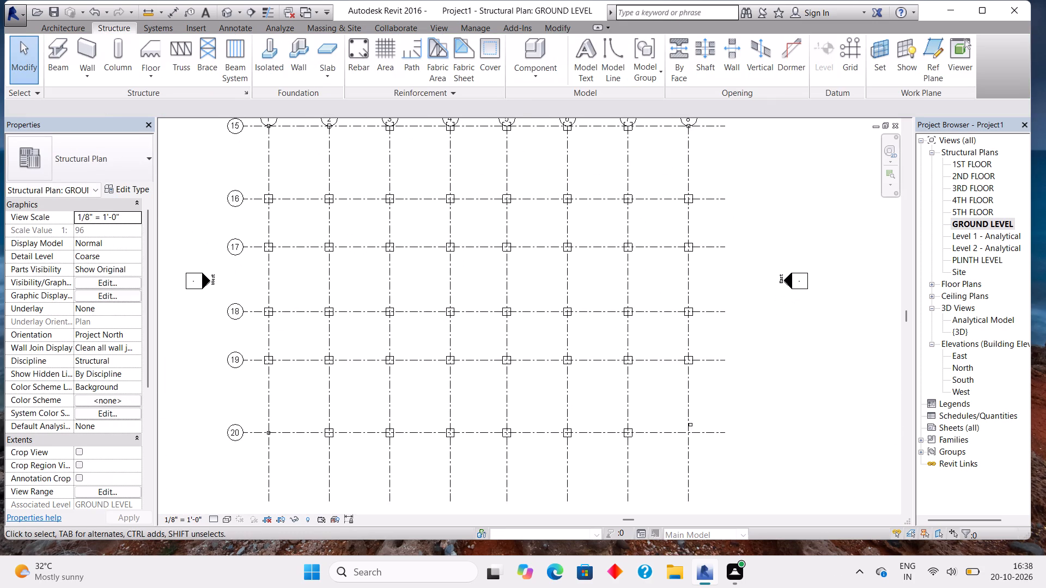
pyautogui.scroll(5, 605, 371)
pyautogui.moveTo(624, 405); pyautogui.dragTo(296, 211, button='middle')
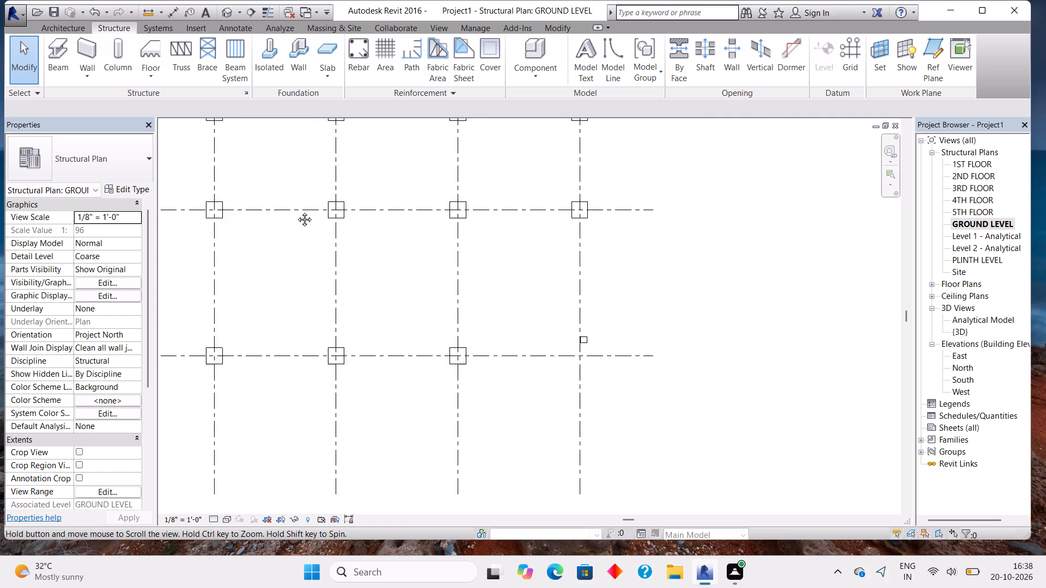
pyautogui.moveTo(296, 211); pyautogui.dragTo(289, 209, button='middle')
pyautogui.click(442, 292)
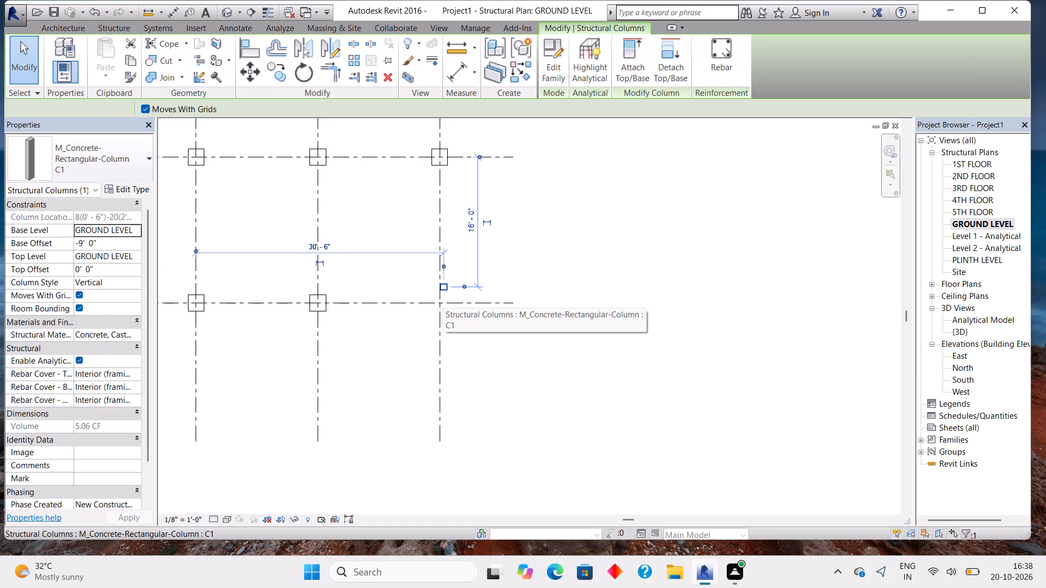
pyautogui.press('Down')
pyautogui.press('Down')
pyautogui.press('Down')
pyautogui.press('Down')
pyautogui.press('Down')
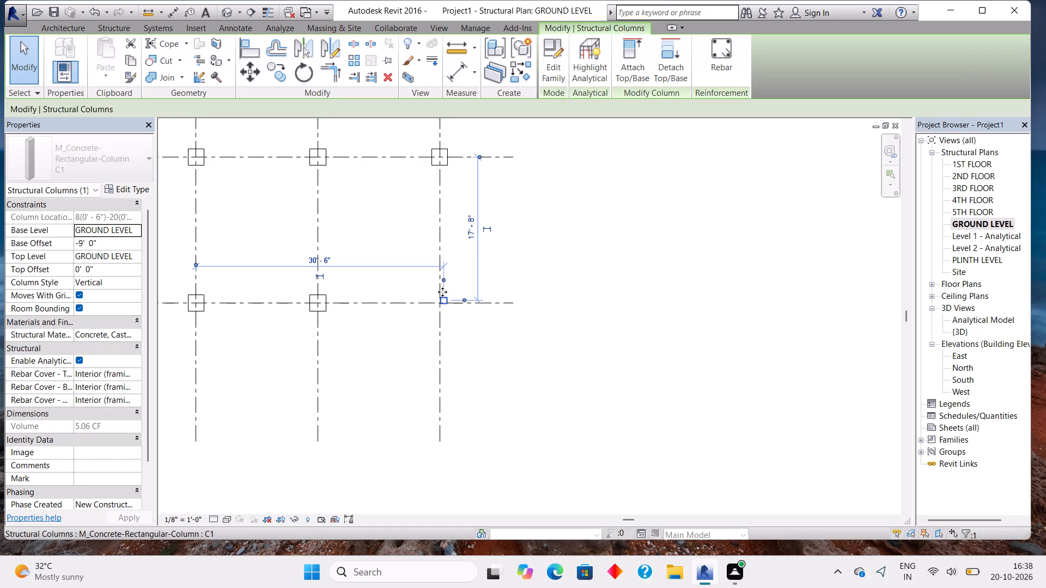
pyautogui.press('Left')
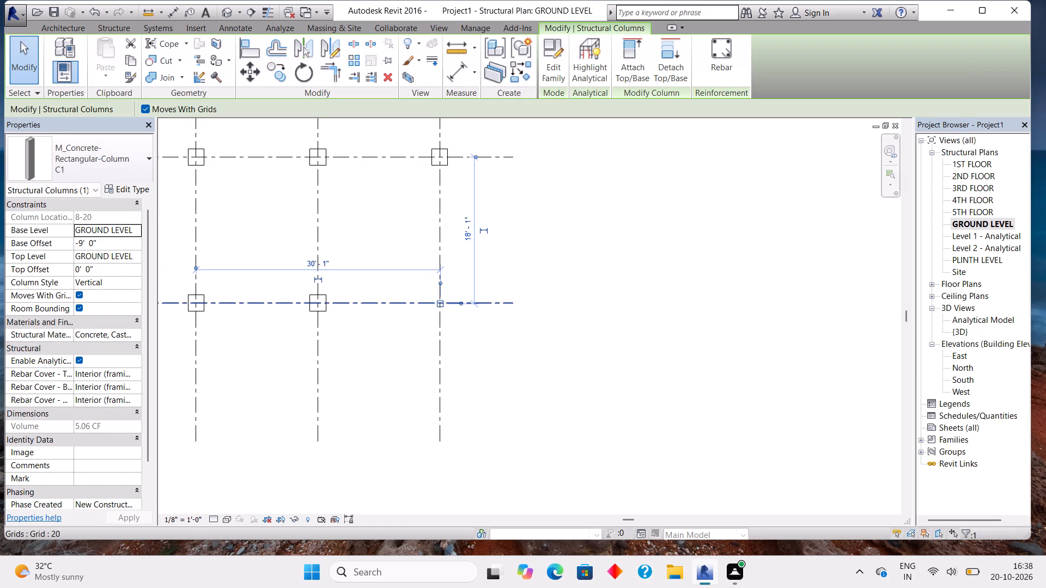
pyautogui.press('Escape')
# Examine the footing and column placement across the GROUND LEVEL plan, including the C2 column at grids 2 and 15.
pyautogui.scroll(-6, 482, 301)
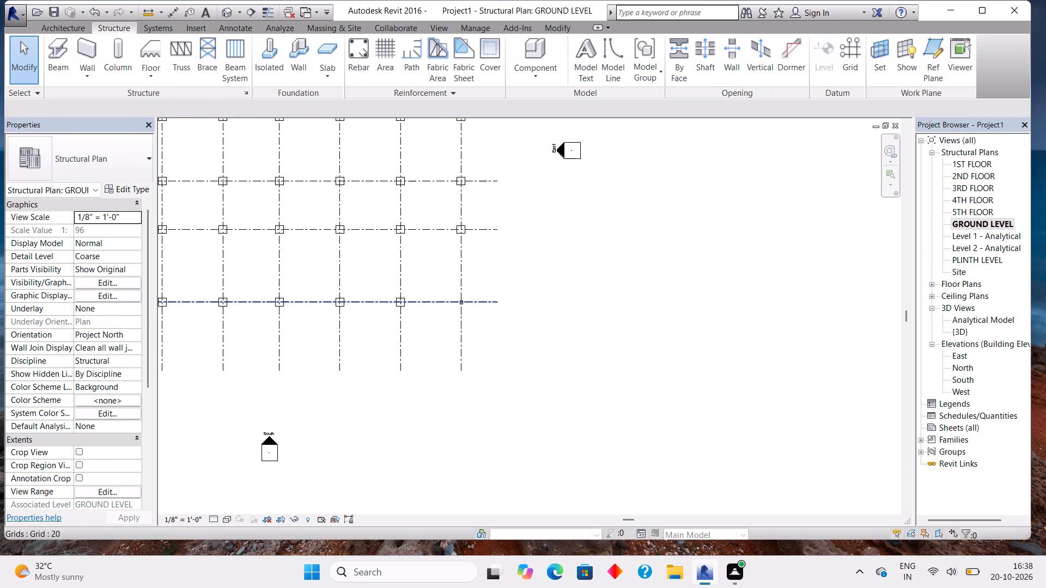
pyautogui.scroll(13, 458, 316)
pyautogui.scroll(-6, 458, 316)
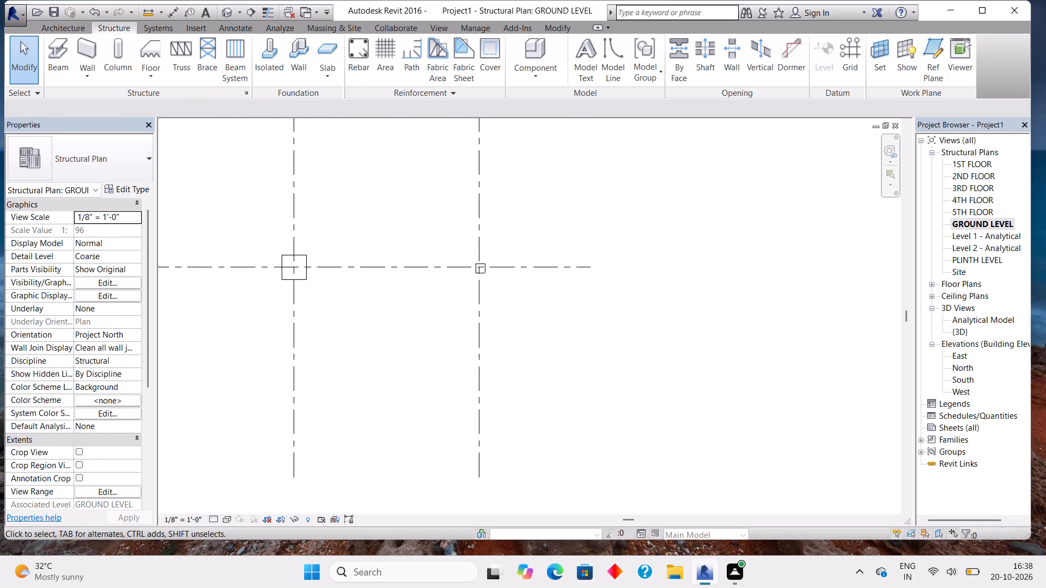
pyautogui.scroll(-2, 458, 316)
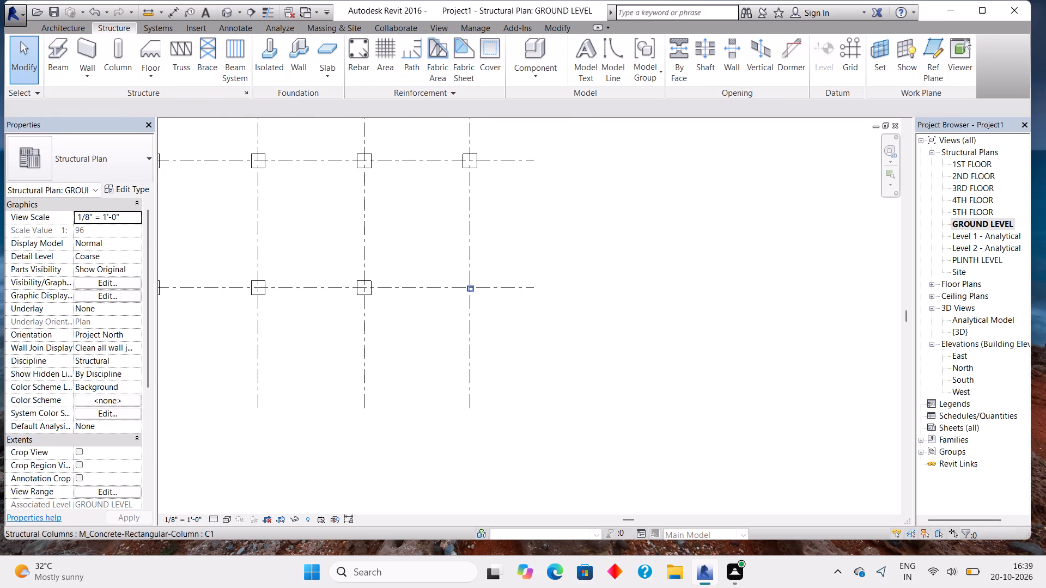
pyautogui.moveTo(311, 298); pyautogui.dragTo(721, 316, button='middle')
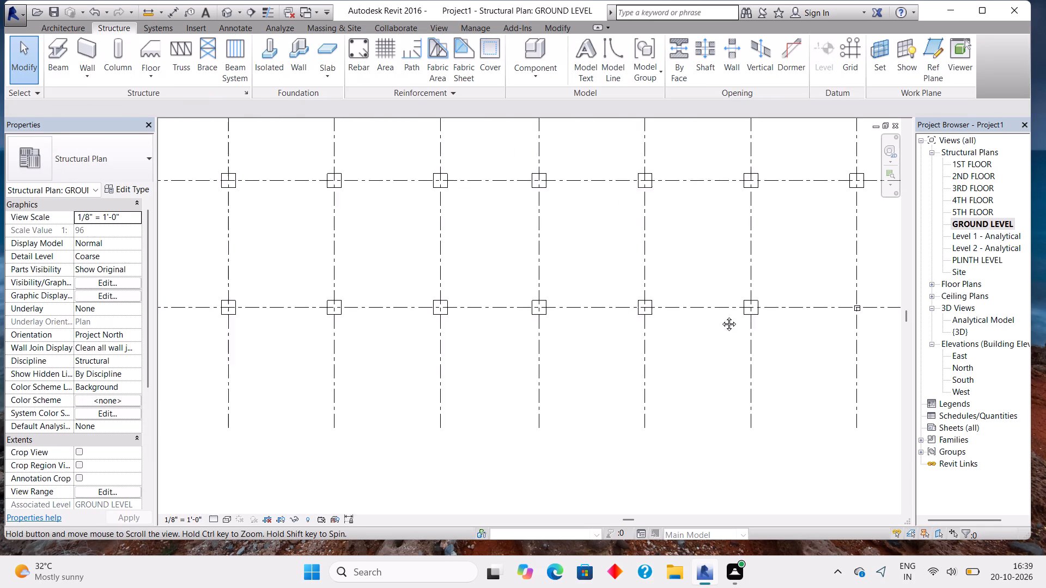
pyautogui.moveTo(721, 316); pyautogui.dragTo(746, 311, button='middle')
pyautogui.scroll(-1, 735, 306)
pyautogui.scroll(-5, 381, 186)
pyautogui.moveTo(397, 204); pyautogui.dragTo(405, 295, button='middle')
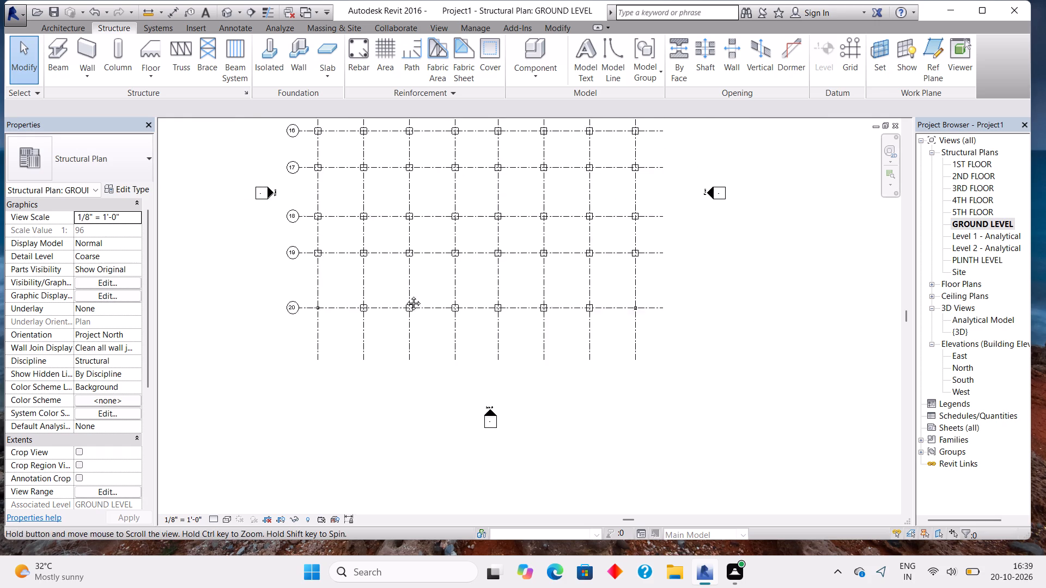
pyautogui.moveTo(405, 295); pyautogui.dragTo(392, 323, button='middle')
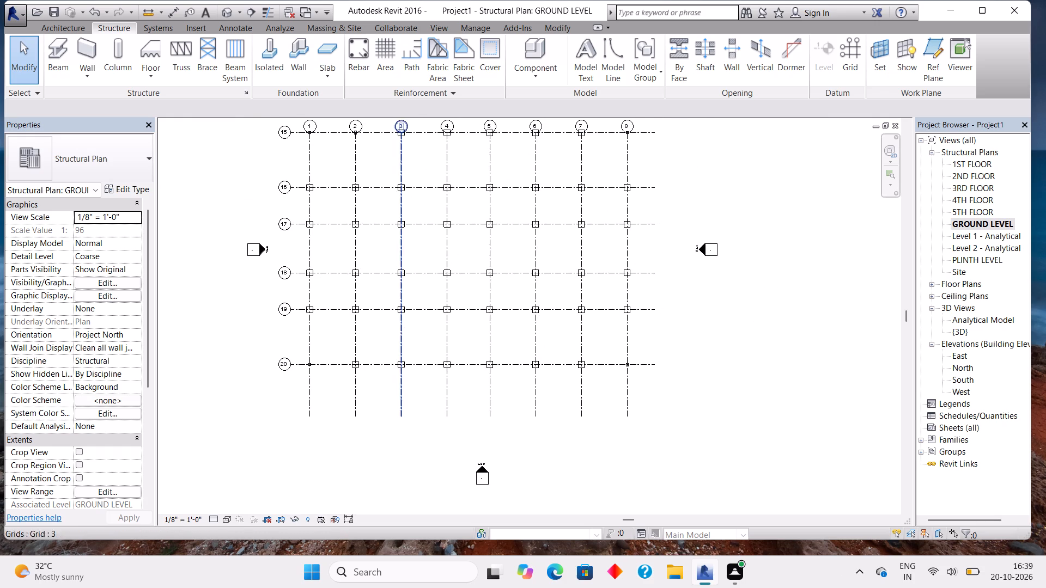
pyautogui.moveTo(405, 260); pyautogui.dragTo(404, 312, button='middle')
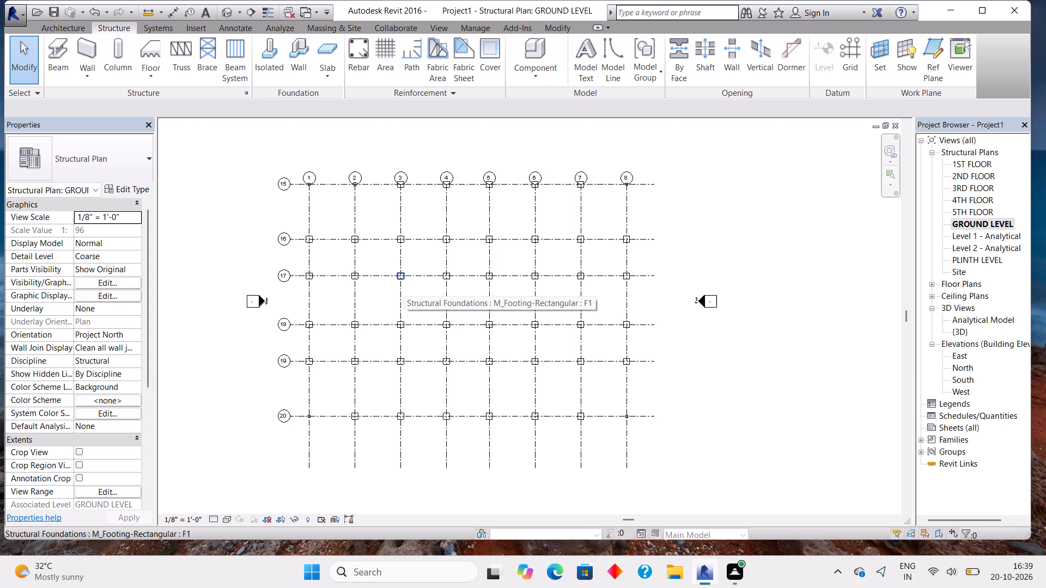
pyautogui.click(353, 183)
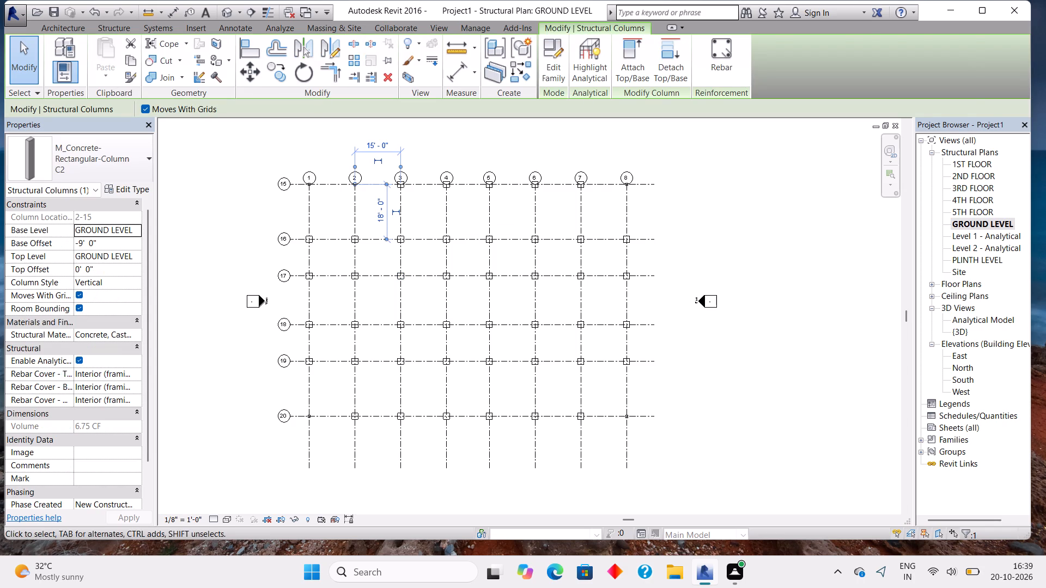
pyautogui.click(685, 192)
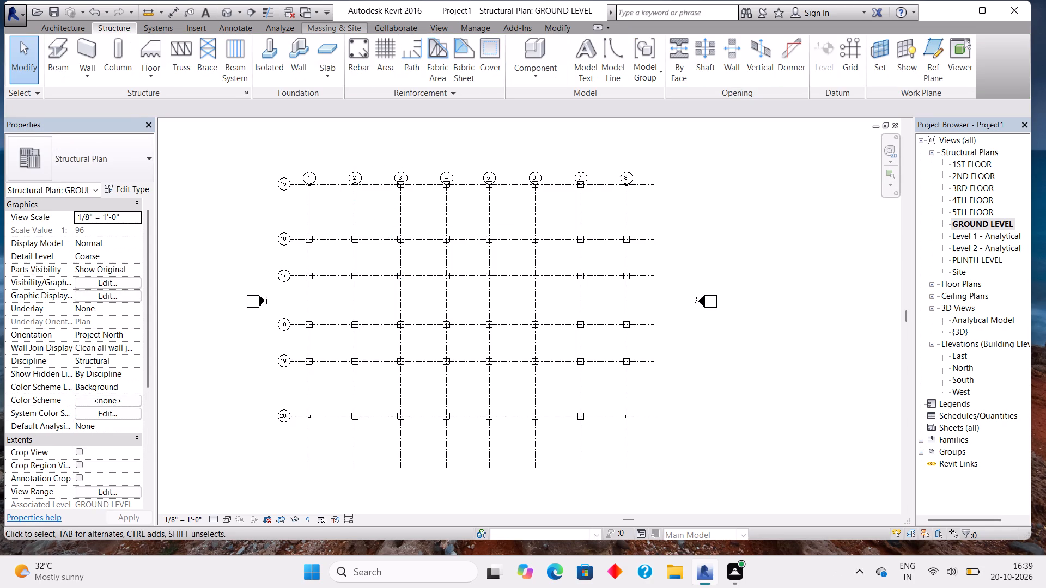
# Open the 3D view and examine the heights of the footings and columns from several angles.
pyautogui.click(432, 29)
pyautogui.click(403, 52)
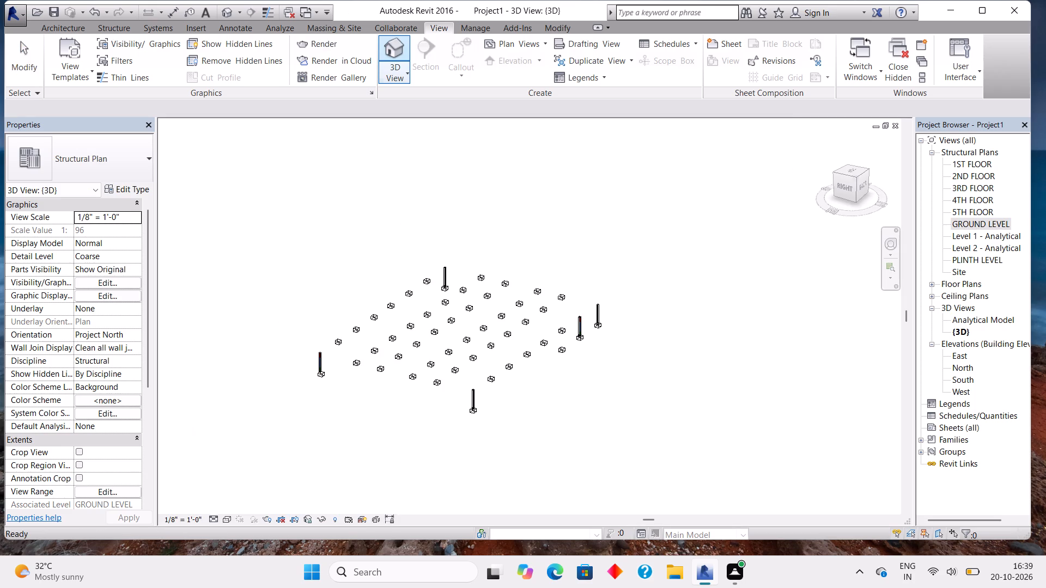
pyautogui.moveTo(586, 212); pyautogui.dragTo(509, 185, button='middle')
pyautogui.middleClick(509, 185)
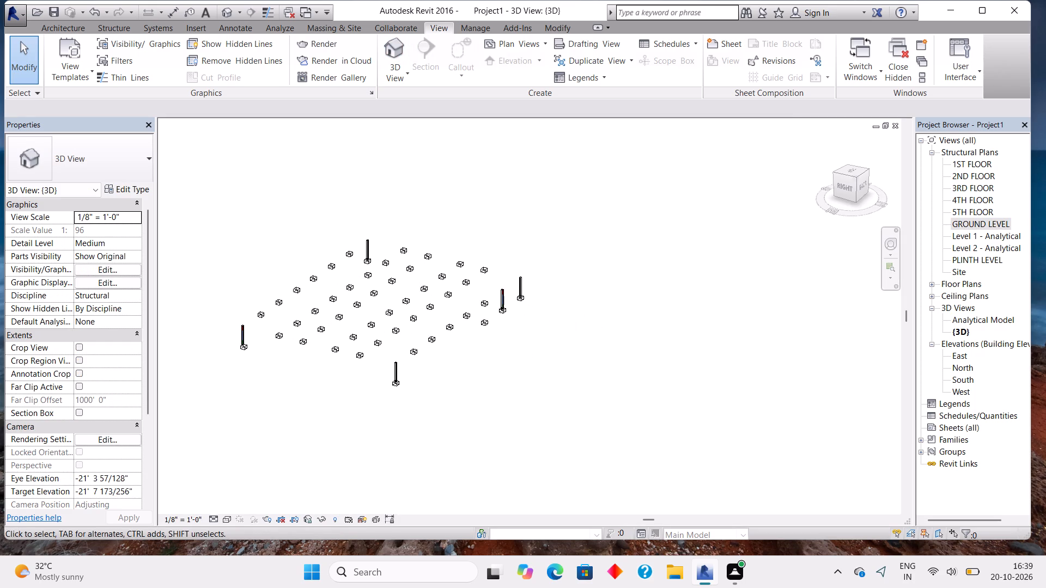
pyautogui.scroll(8, 540, 281)
pyautogui.scroll(-5, 540, 281)
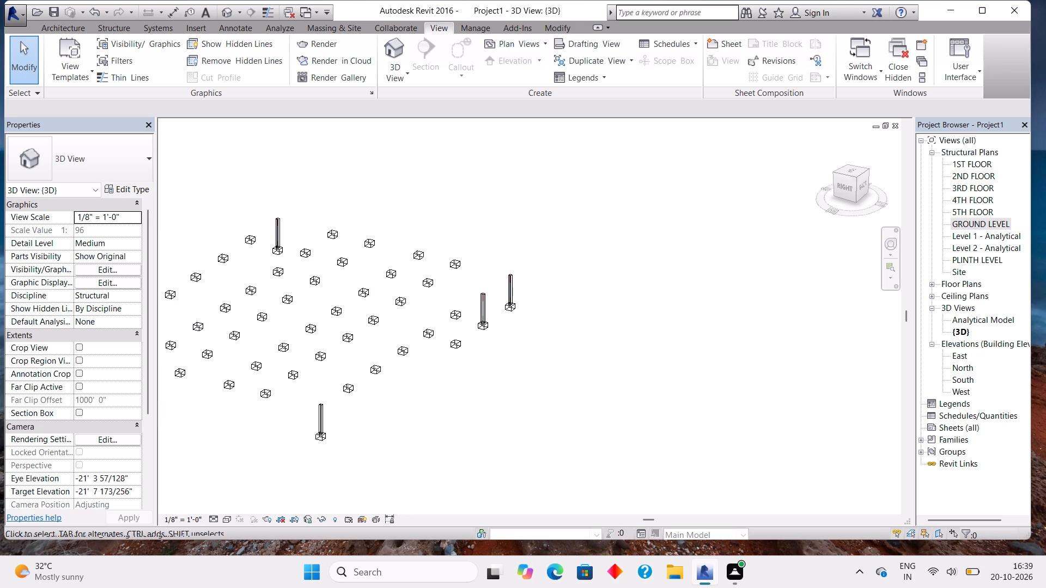
pyautogui.keyDown('shift'); pyautogui.moveTo(367, 284); pyautogui.dragTo(431, 418, button='middle'); pyautogui.keyUp('shift')
pyautogui.keyDown('shift'); pyautogui.scroll(1, 367, 284); pyautogui.keyUp('shift')
pyautogui.keyDown('shift'); pyautogui.scroll(-1, 468, 342); pyautogui.keyUp('shift')
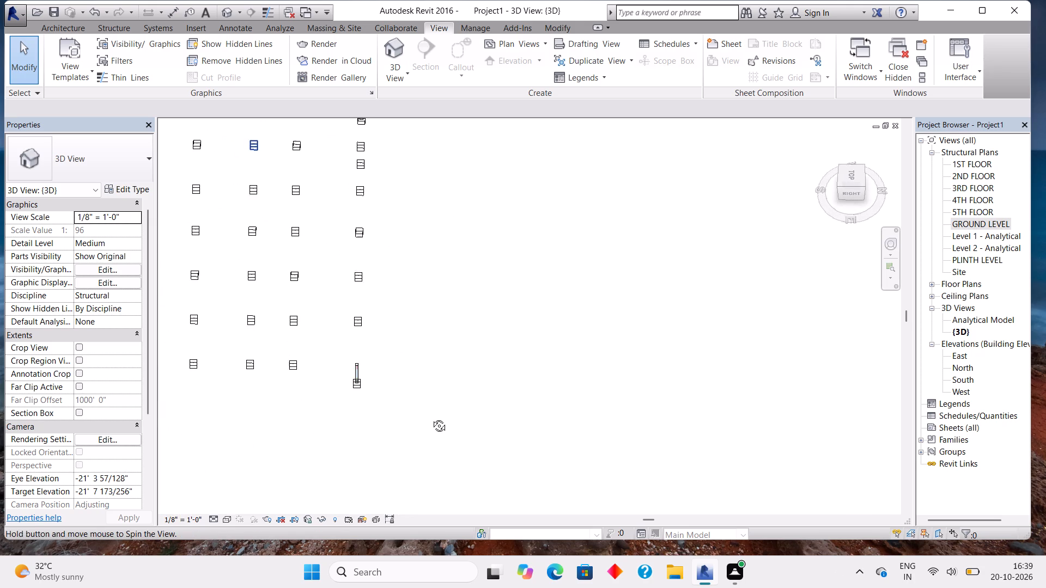
pyautogui.keyDown('shift'); pyautogui.moveTo(431, 418); pyautogui.dragTo(393, 409, button='middle'); pyautogui.keyUp('shift')
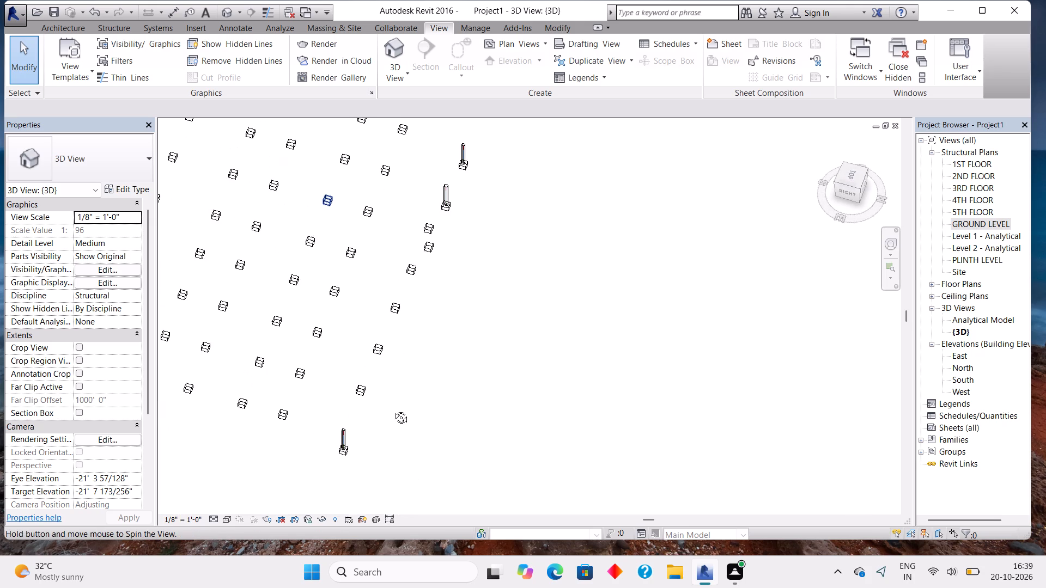
pyautogui.keyDown('shift'); pyautogui.moveTo(393, 409); pyautogui.dragTo(290, 281, button='middle'); pyautogui.keyUp('shift')
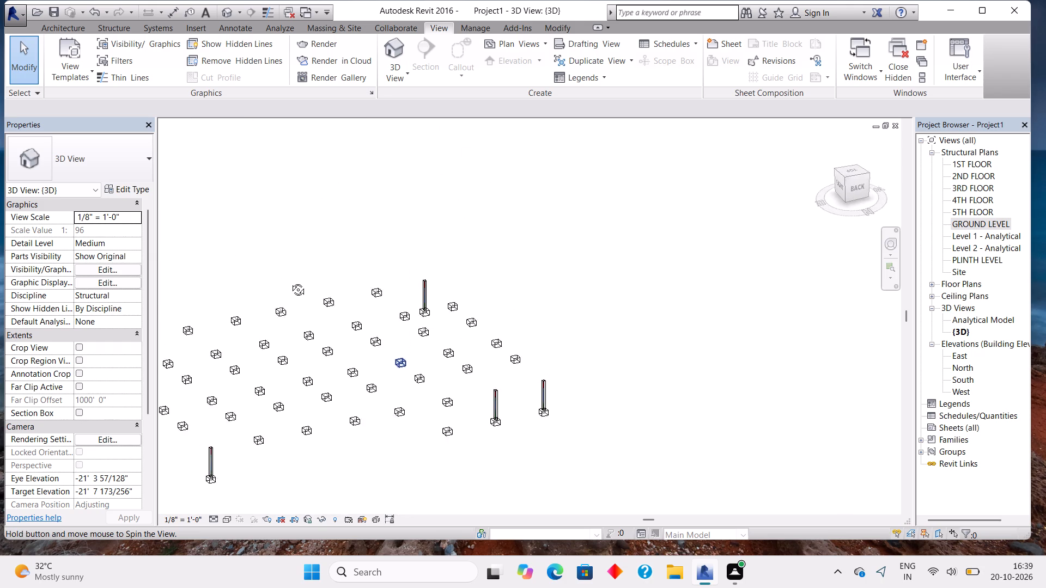
pyautogui.keyDown('shift'); pyautogui.moveTo(290, 281); pyautogui.dragTo(429, 362, button='middle'); pyautogui.keyUp('shift')
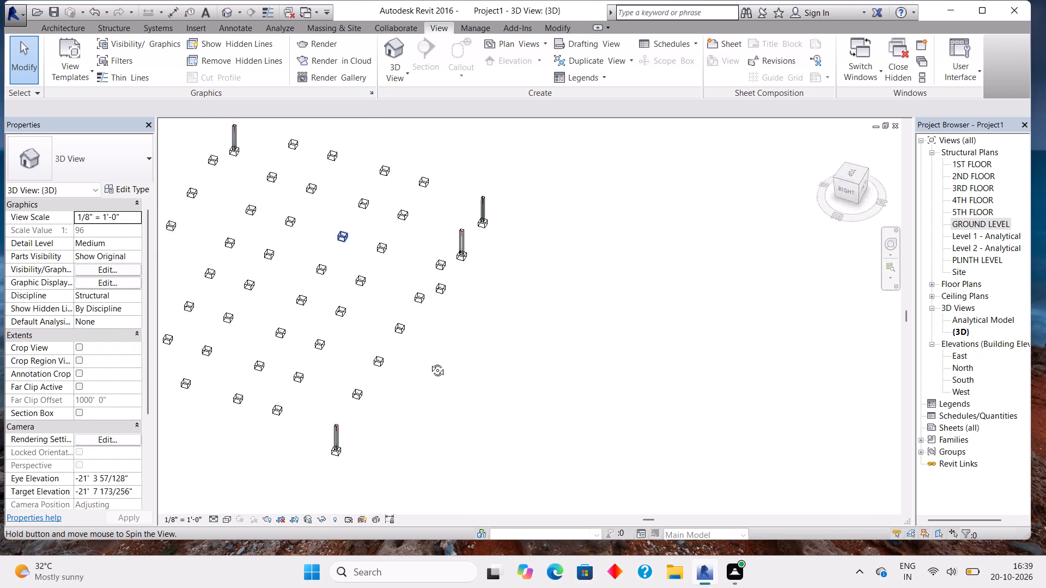
pyautogui.keyDown('shift'); pyautogui.moveTo(429, 362); pyautogui.dragTo(272, 216, button='middle'); pyautogui.keyUp('shift')
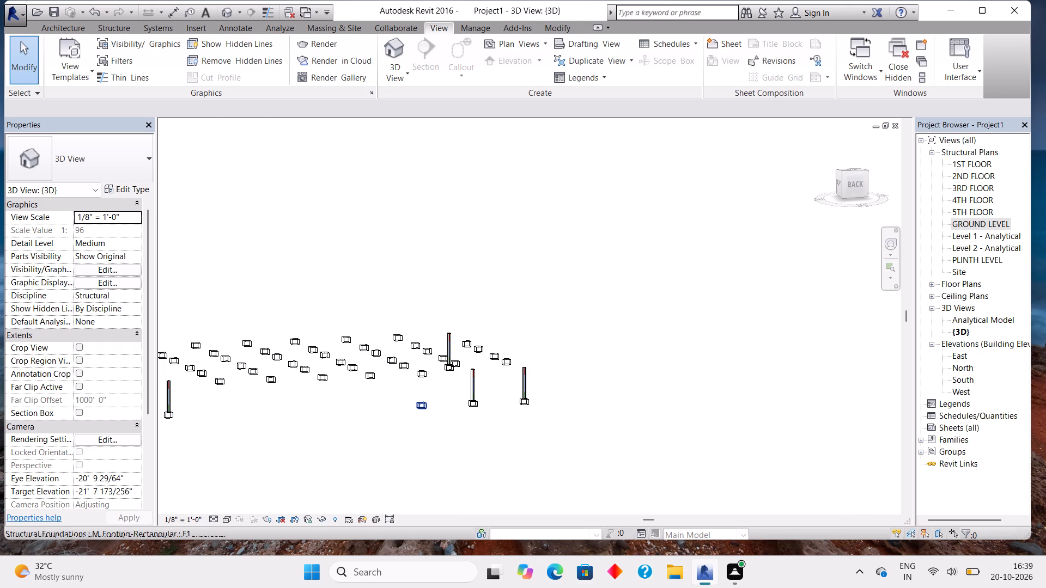
# Set the level of the F1 footing at grids 3 and 15 to PLINTH LEVEL.
pyautogui.click(425, 407)
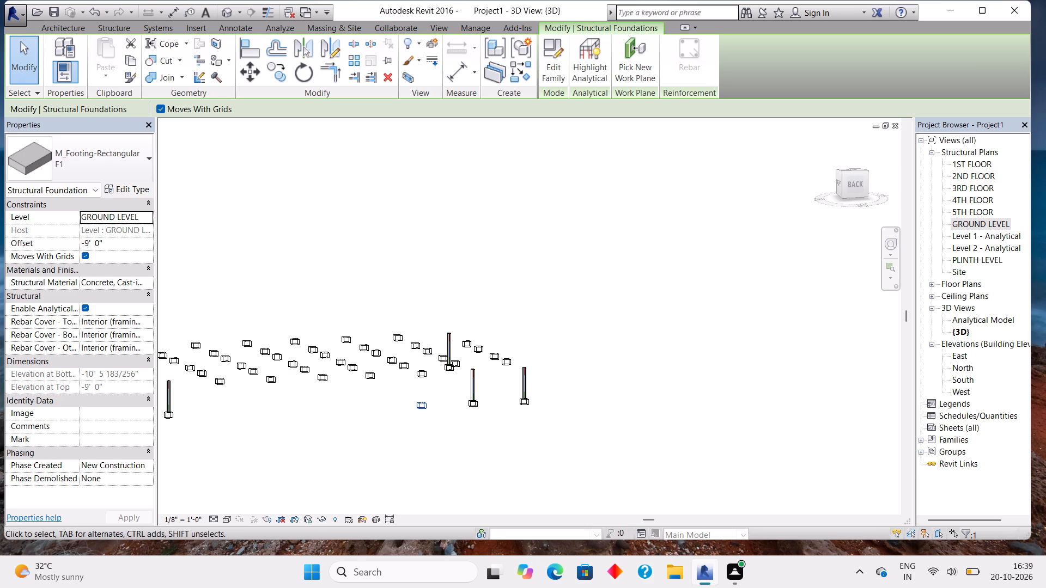
pyautogui.click(124, 230)
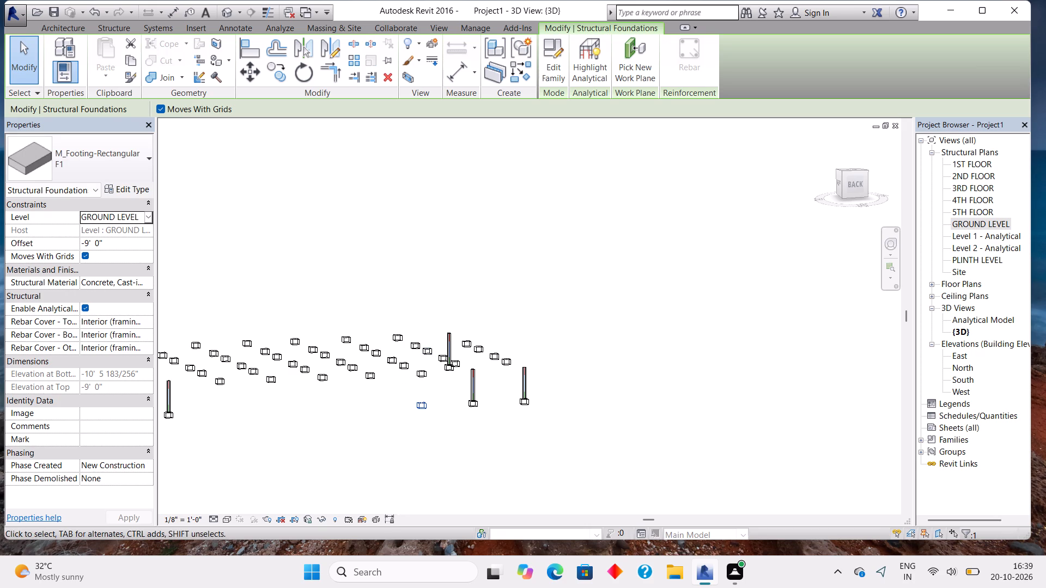
pyautogui.click(149, 213)
pyautogui.click(119, 243)
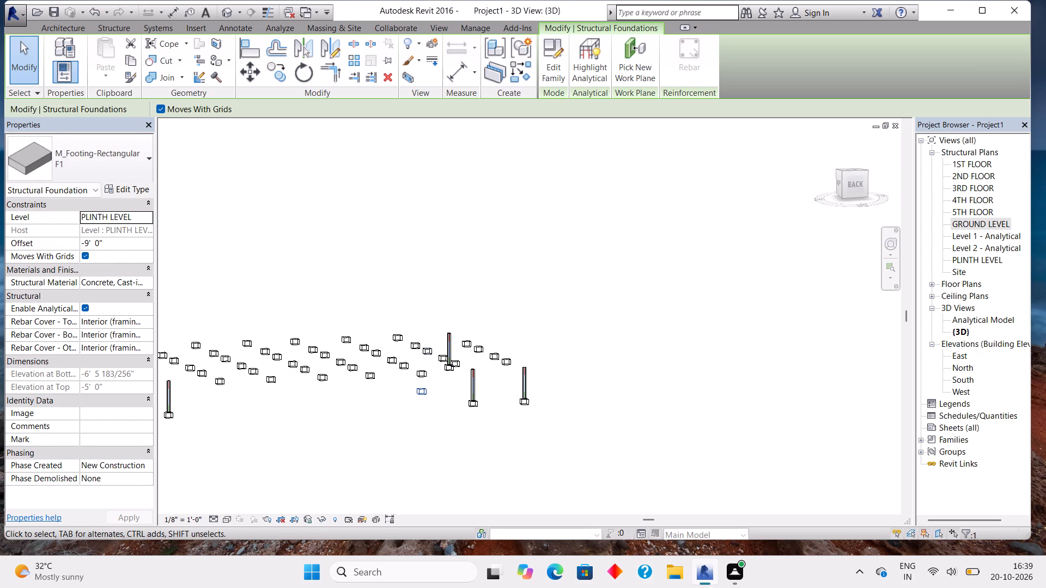
pyautogui.click(195, 152)
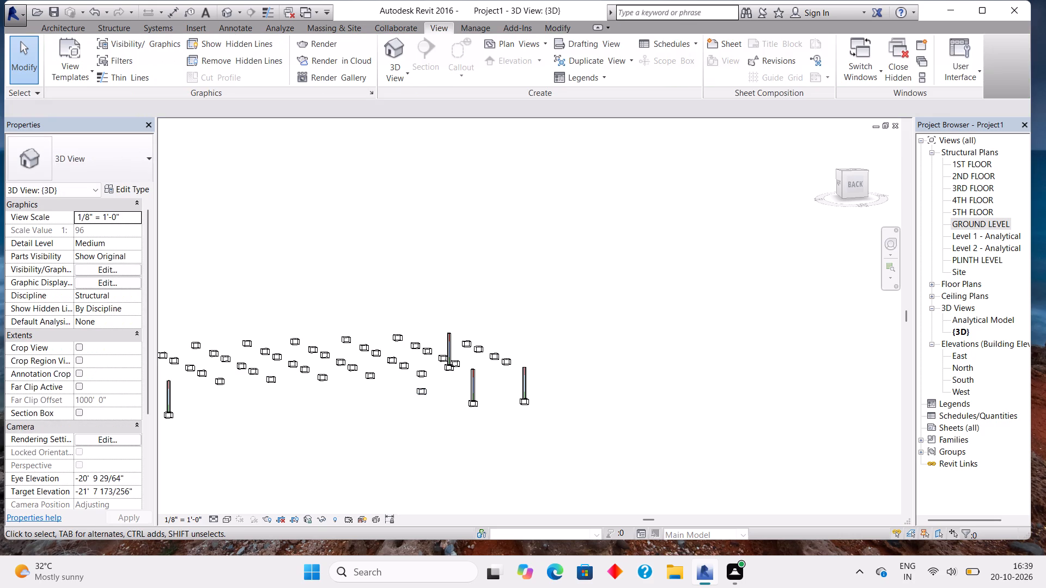
# Examine the whole footing and column layout in 3D from several sides to check the footing heights.
pyautogui.scroll(-6, 236, 193)
pyautogui.keyDown('shift'); pyautogui.moveTo(239, 214); pyautogui.dragTo(337, 216, button='middle'); pyautogui.keyUp('shift')
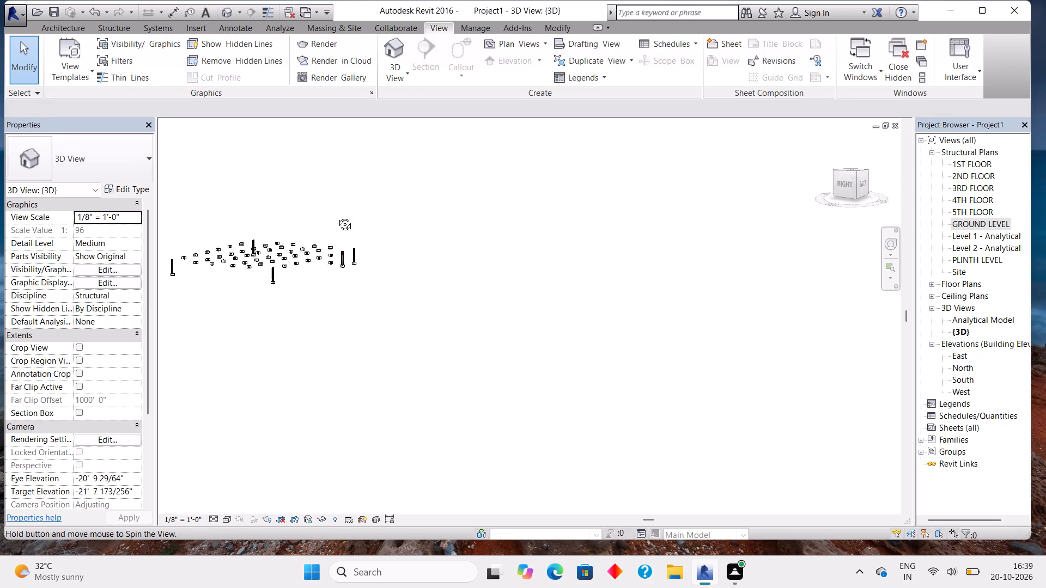
pyautogui.keyDown('shift'); pyautogui.moveTo(337, 216); pyautogui.dragTo(202, 248, button='middle'); pyautogui.keyUp('shift')
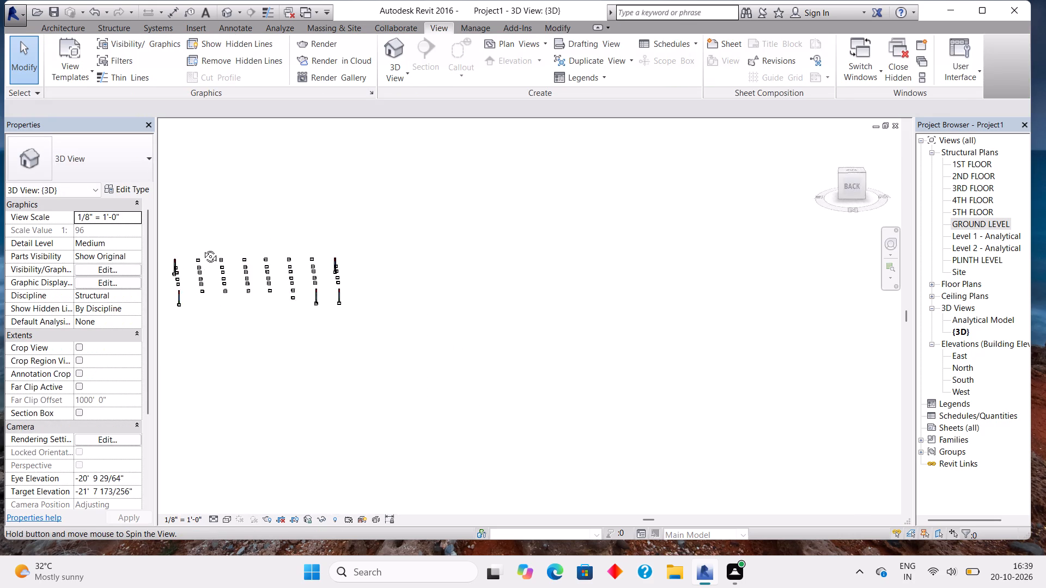
pyautogui.keyDown('shift'); pyautogui.moveTo(202, 248); pyautogui.dragTo(133, 128, button='middle'); pyautogui.keyUp('shift')
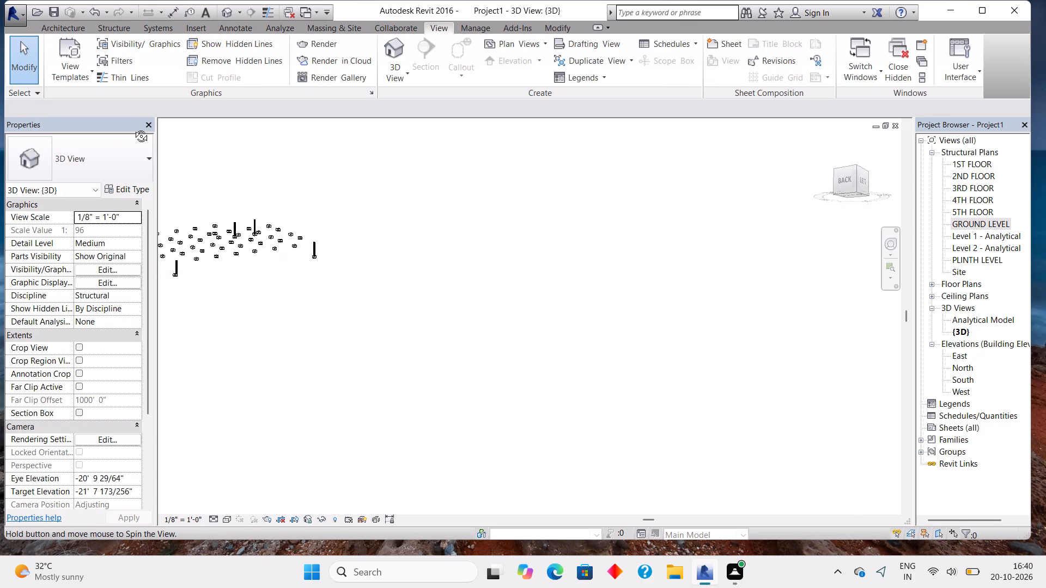
pyautogui.keyDown('shift'); pyautogui.moveTo(133, 128); pyautogui.dragTo(105, 146, button='middle'); pyautogui.keyUp('shift')
pyautogui.moveTo(252, 277); pyautogui.dragTo(518, 488, button='middle')
pyautogui.moveTo(453, 344); pyautogui.dragTo(464, 381, button='middle')
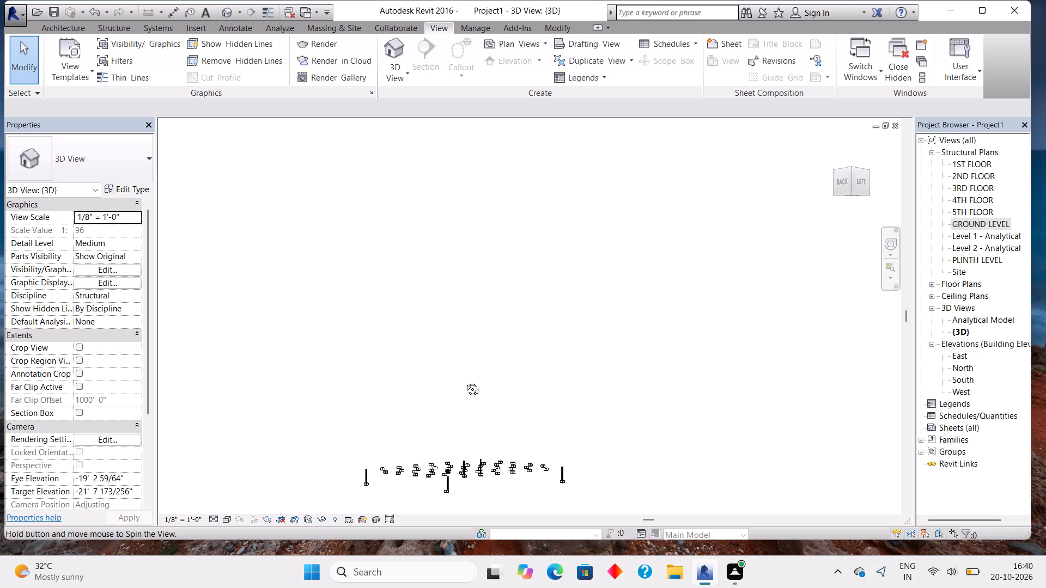
pyautogui.moveTo(464, 381); pyautogui.dragTo(368, 266, button='middle')
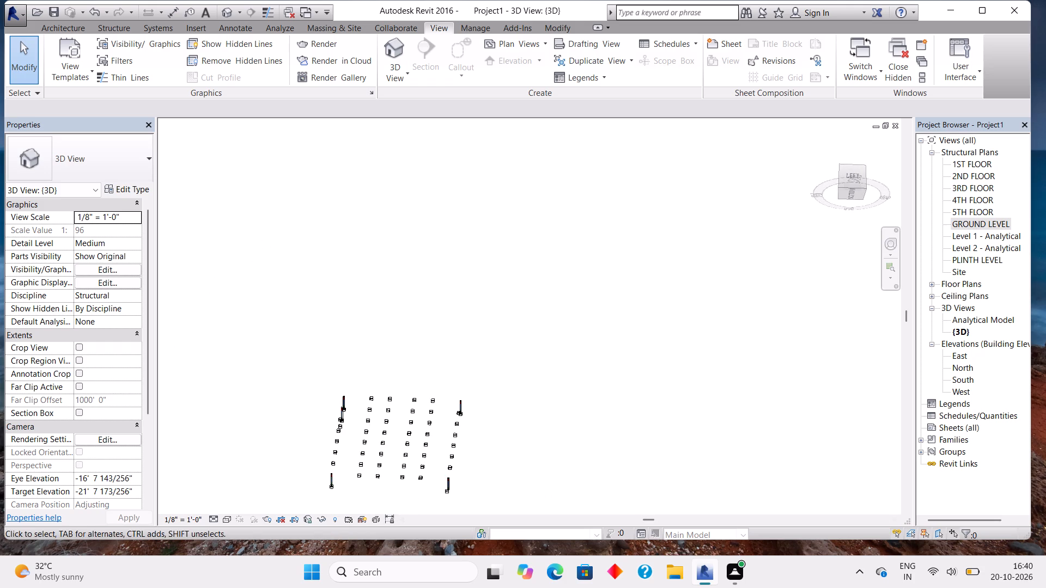
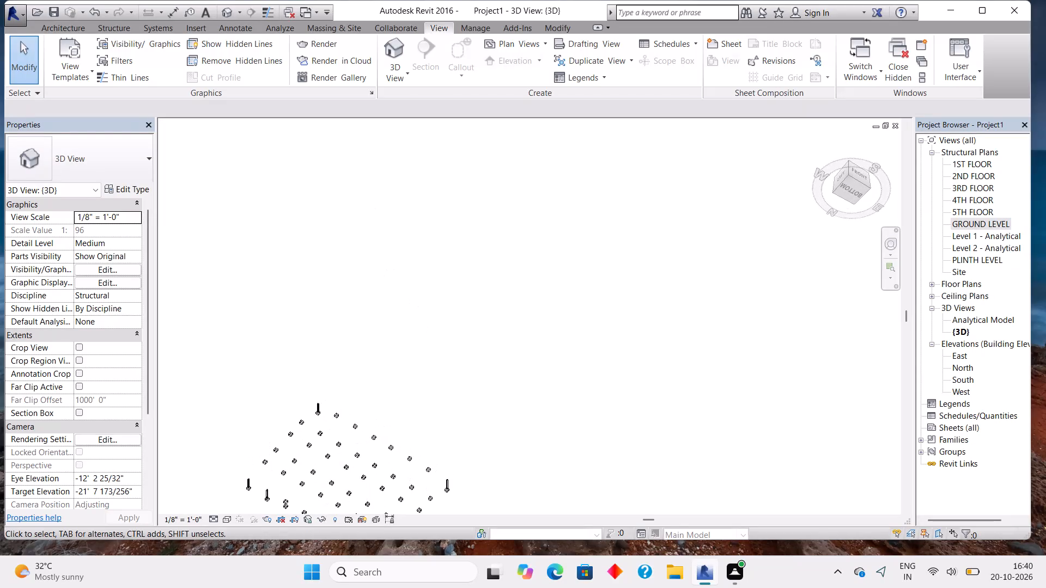
# Open the GROUND LEVEL structural plan to bring up the column layout on grids 1–8 and 15–20.
pyautogui.doubleClick(978, 222)
pyautogui.moveTo(448, 308); pyautogui.dragTo(577, 329, button='middle')
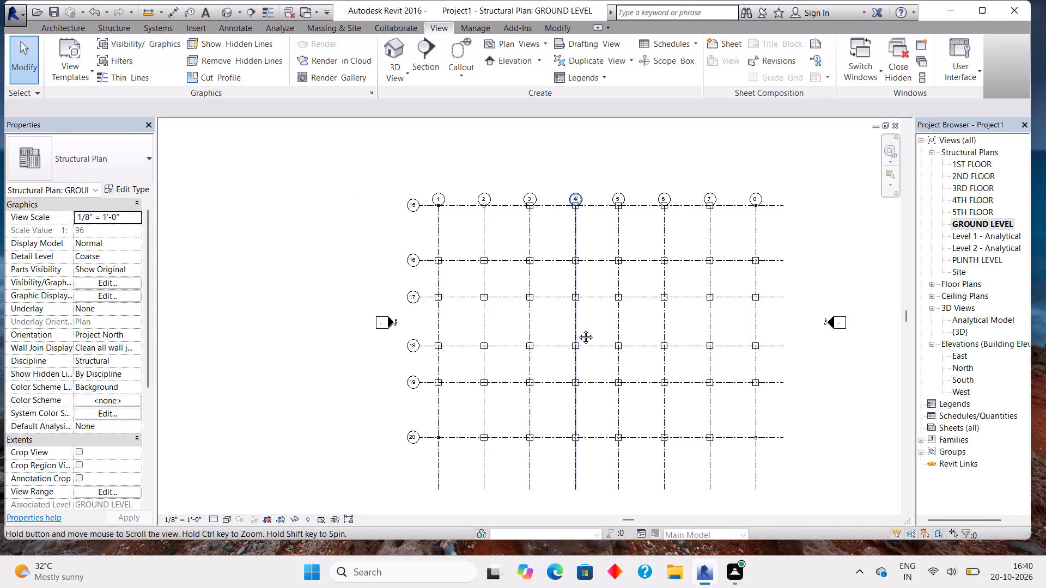
pyautogui.moveTo(577, 329); pyautogui.dragTo(582, 295, button='middle')
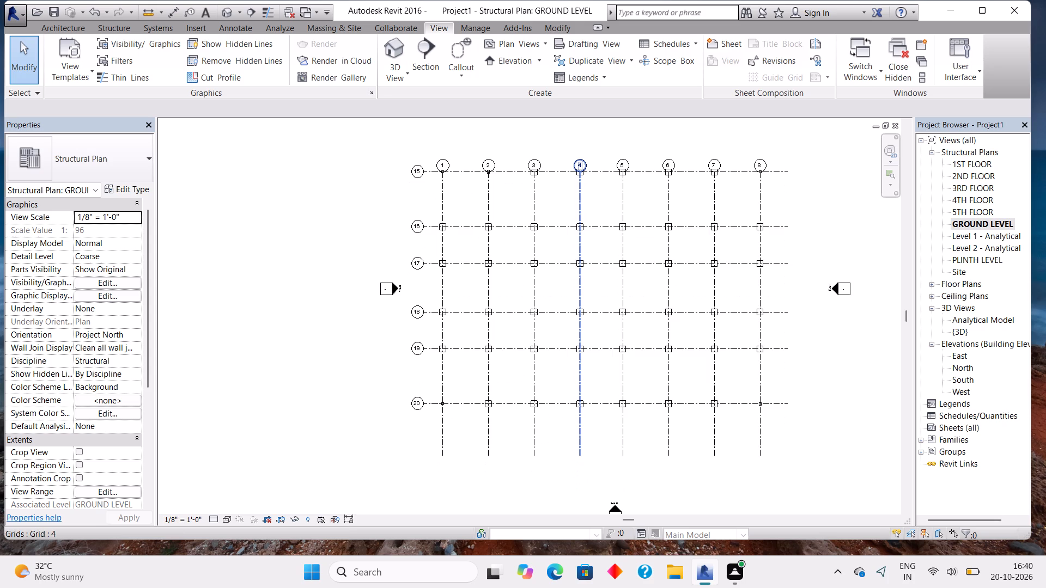
pyautogui.scroll(3, 606, 262)
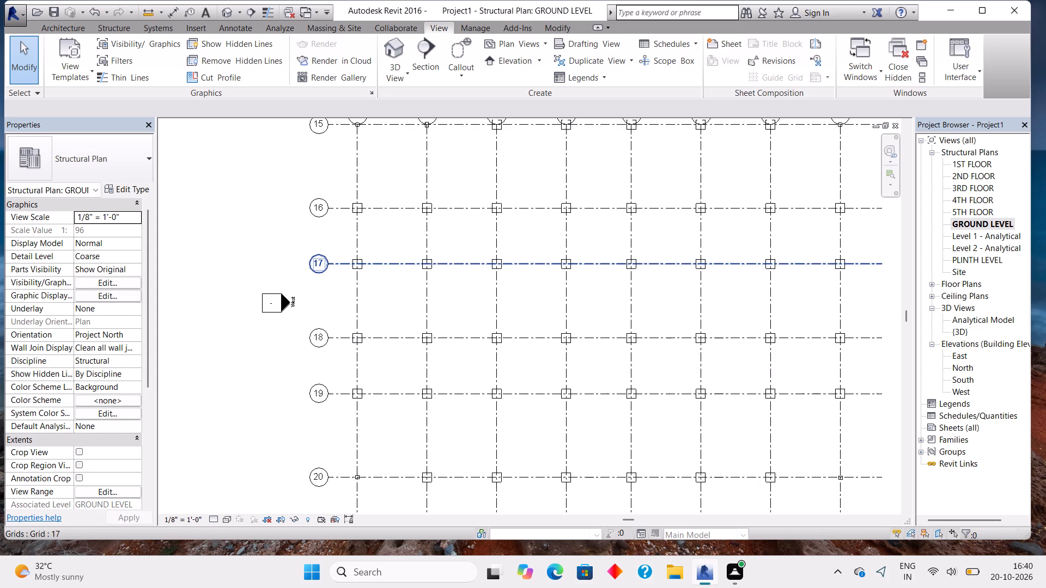
pyautogui.moveTo(617, 237); pyautogui.dragTo(608, 263, button='middle')
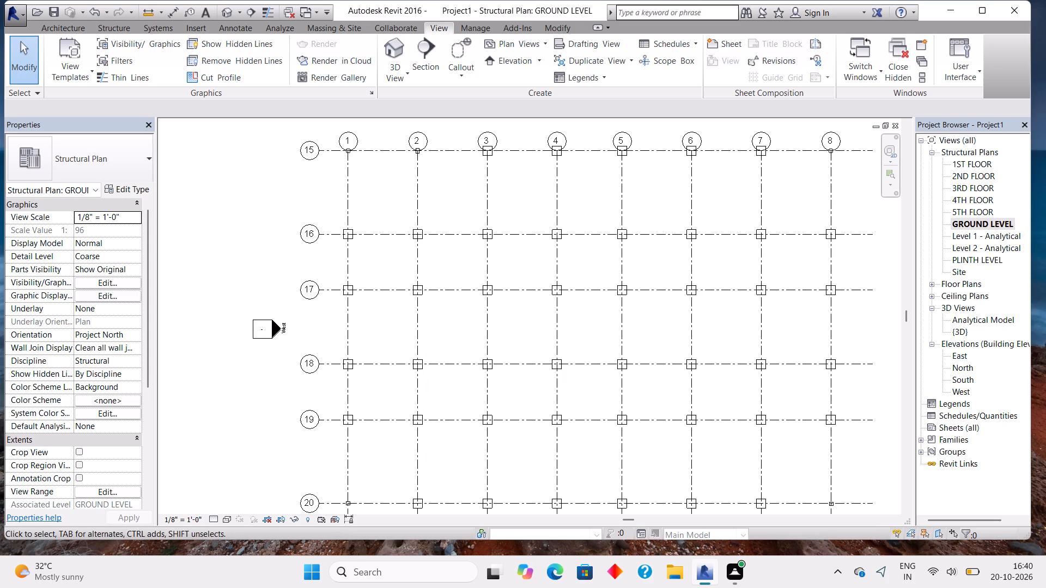
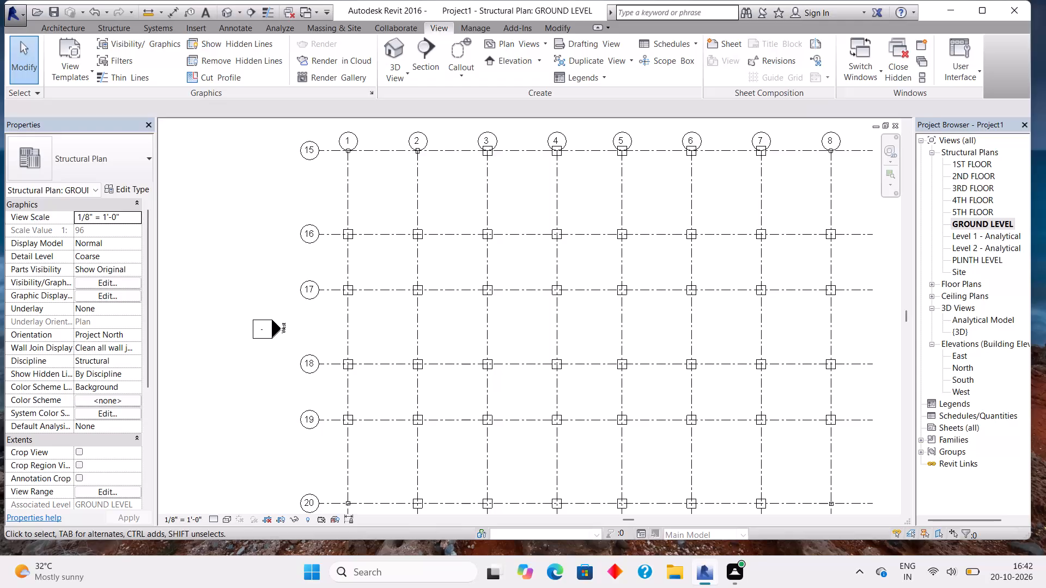
# Select the whole column grid, filter the selection down to Structural Foundations only, and delete those footings.
pyautogui.scroll(-2, 578, 240)
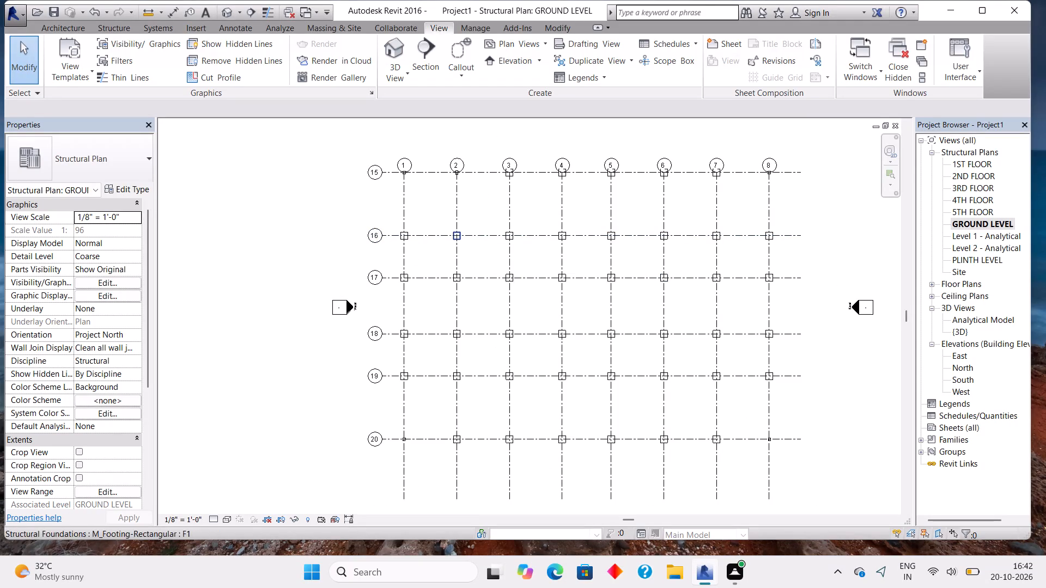
pyautogui.moveTo(846, 148); pyautogui.dragTo(662, 230)
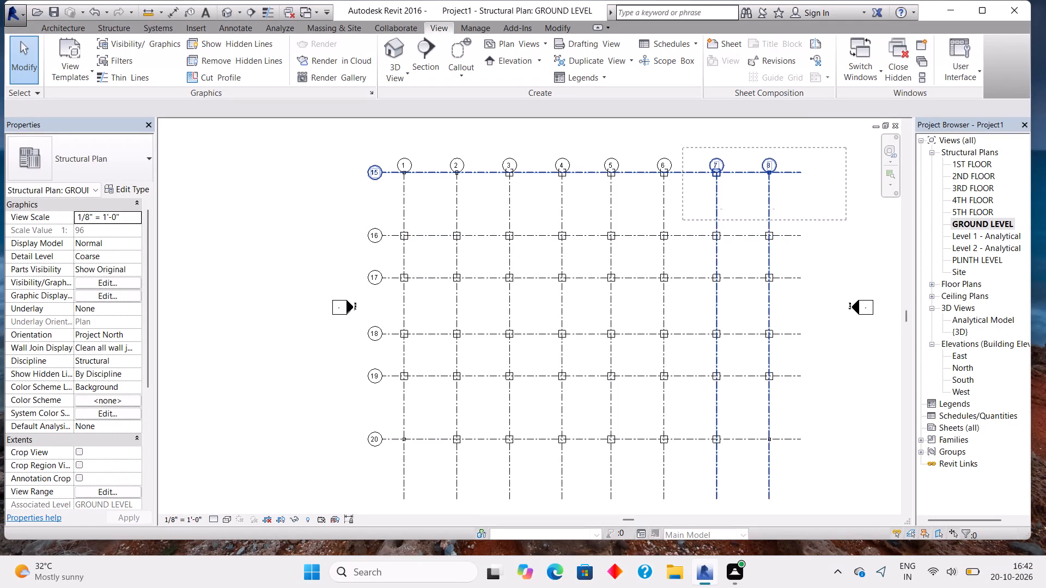
pyautogui.moveTo(662, 230); pyautogui.dragTo(284, 483)
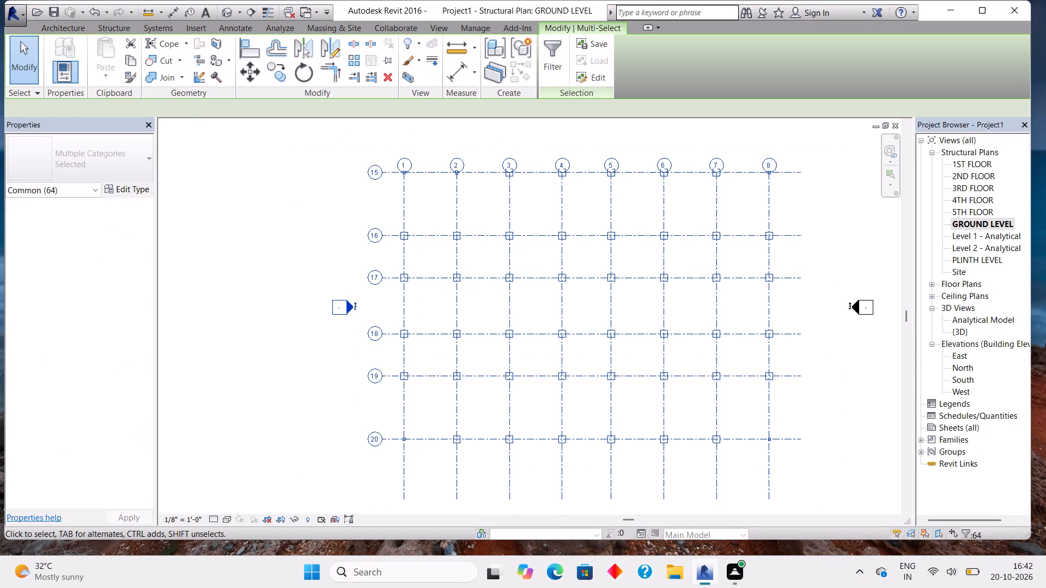
pyautogui.click(545, 58)
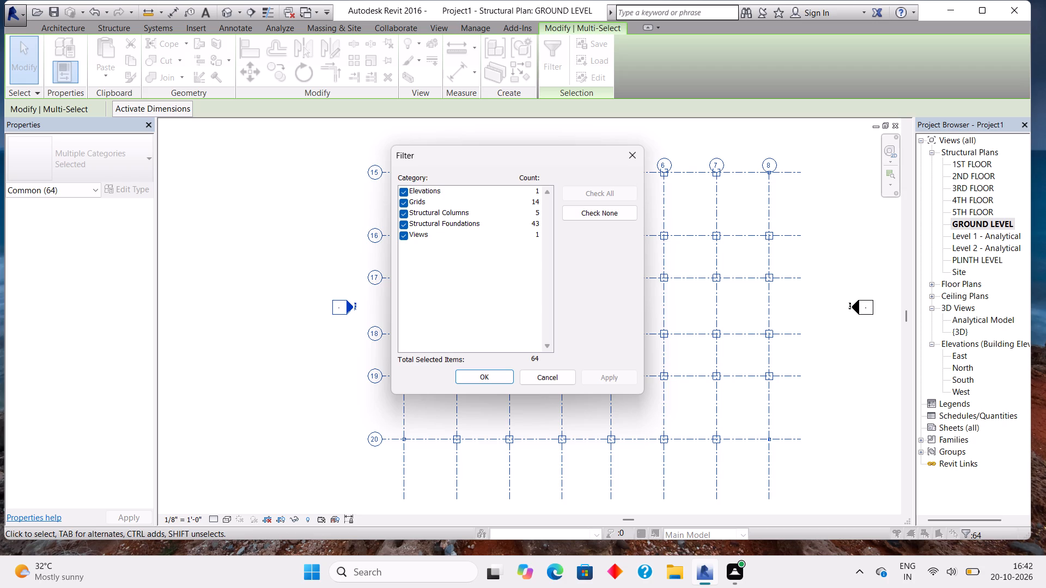
pyautogui.click(404, 236)
pyautogui.click(406, 214)
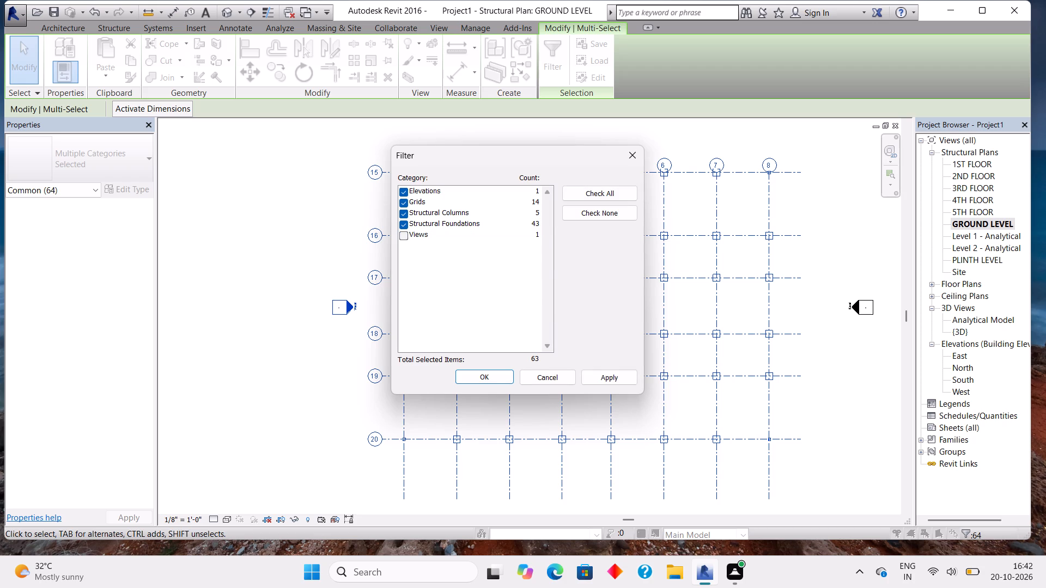
pyautogui.click(400, 215)
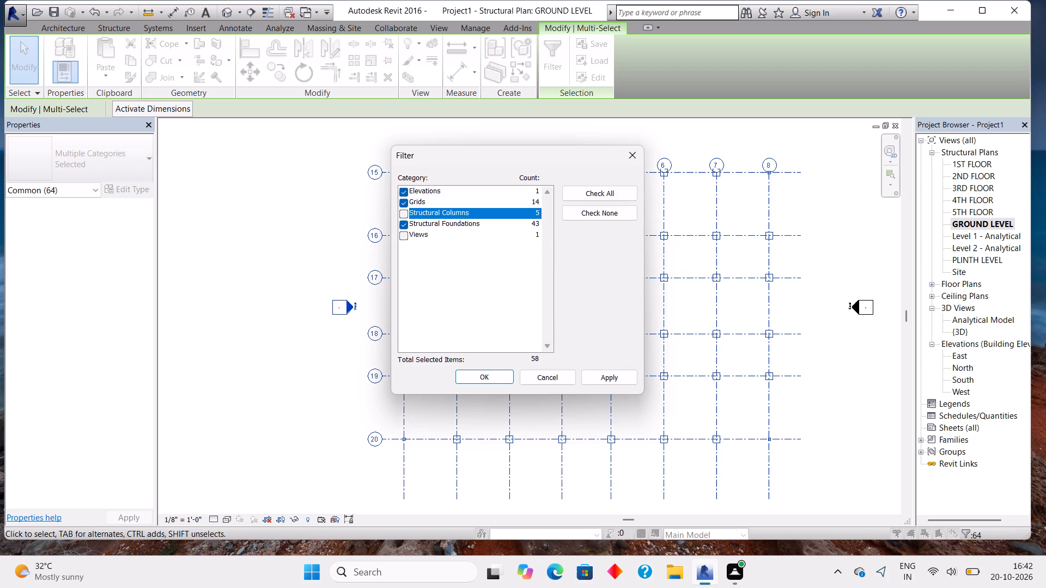
pyautogui.click(401, 201)
pyautogui.click(404, 192)
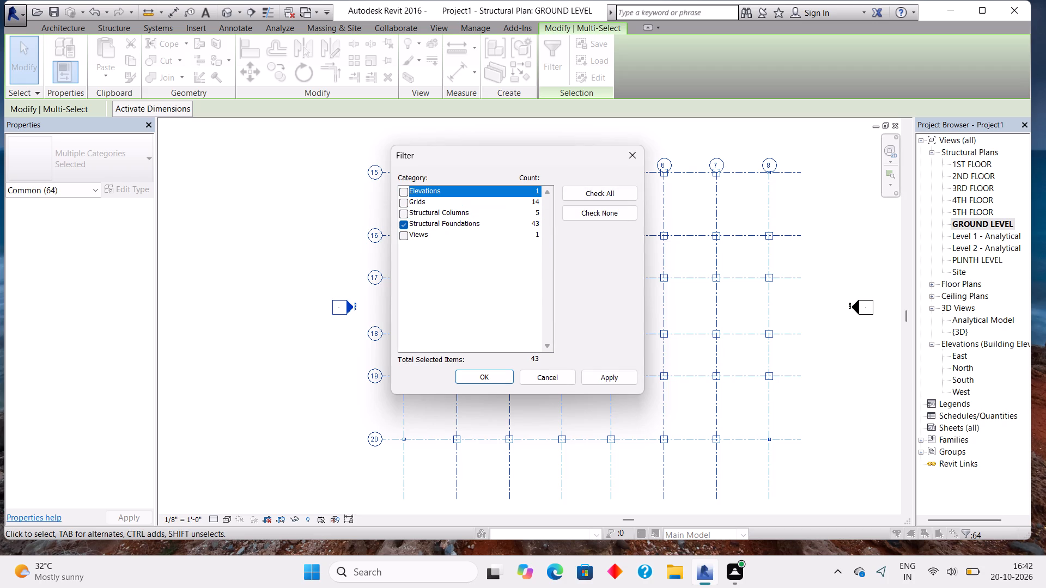
pyautogui.click(610, 381)
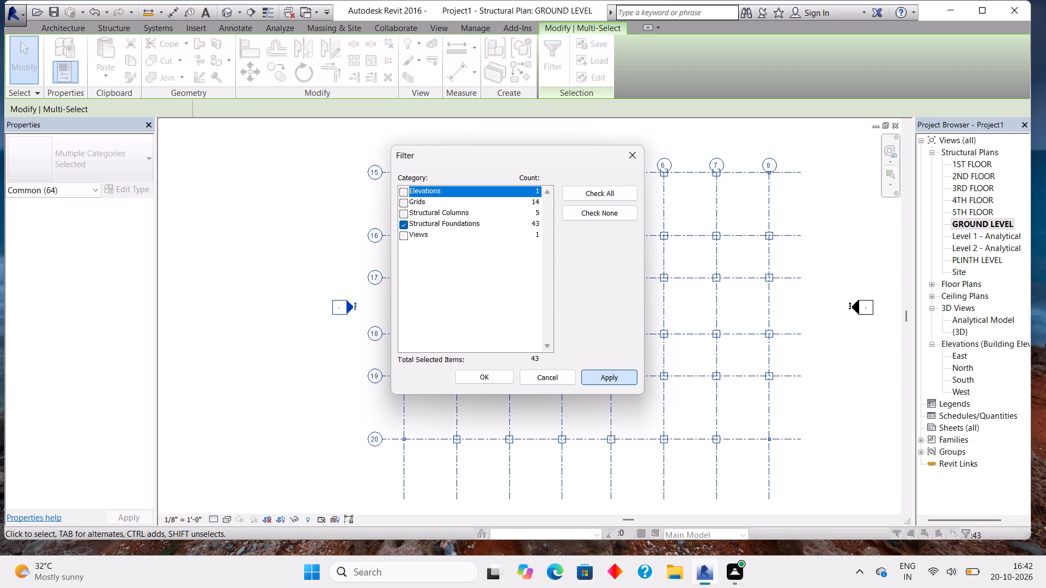
pyautogui.click(613, 373)
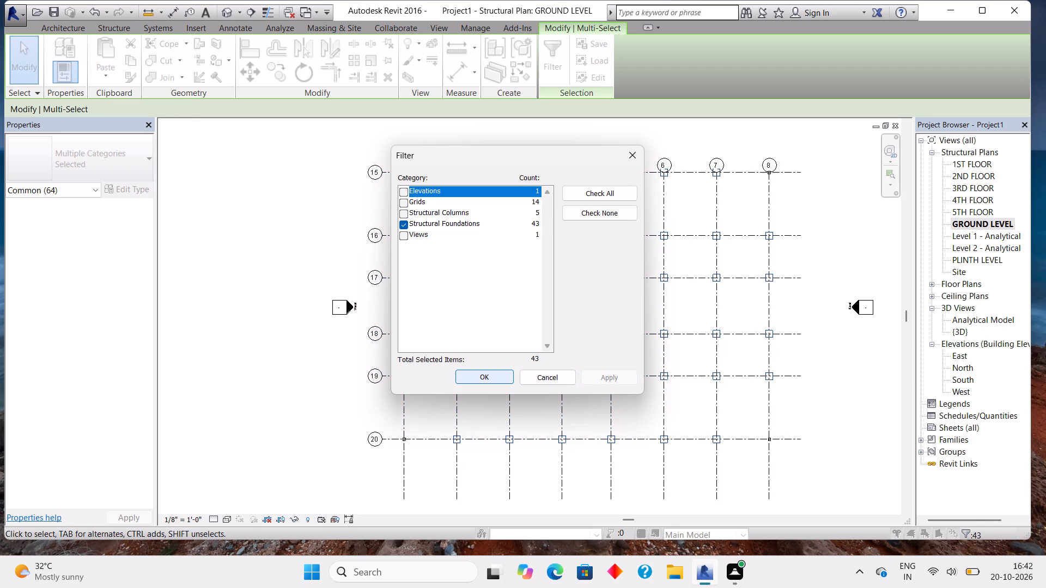
pyautogui.click(492, 371)
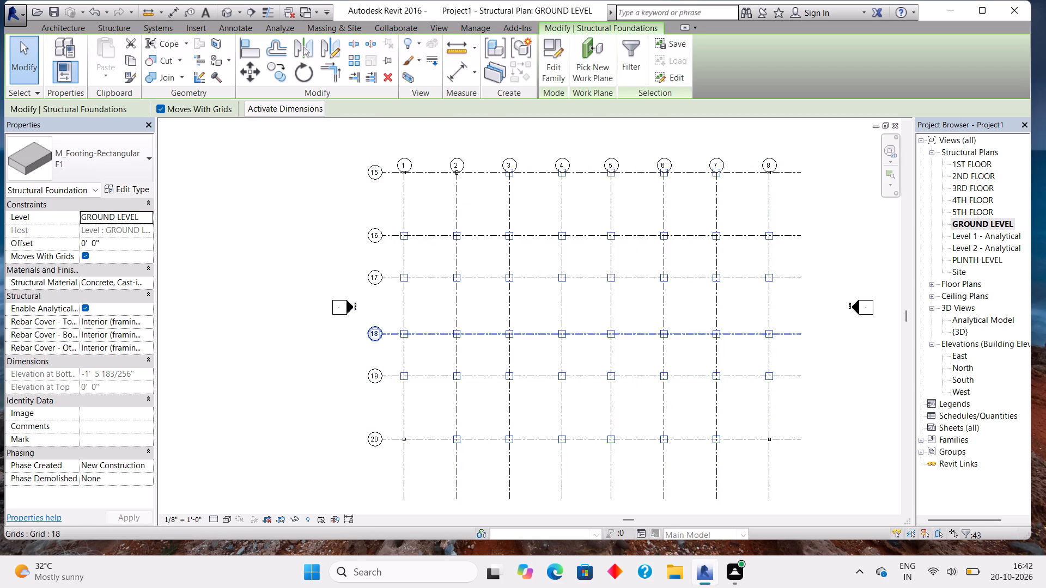
pyautogui.moveTo(691, 324); pyautogui.dragTo(481, 287, button='middle')
pyautogui.rightClick(687, 249)
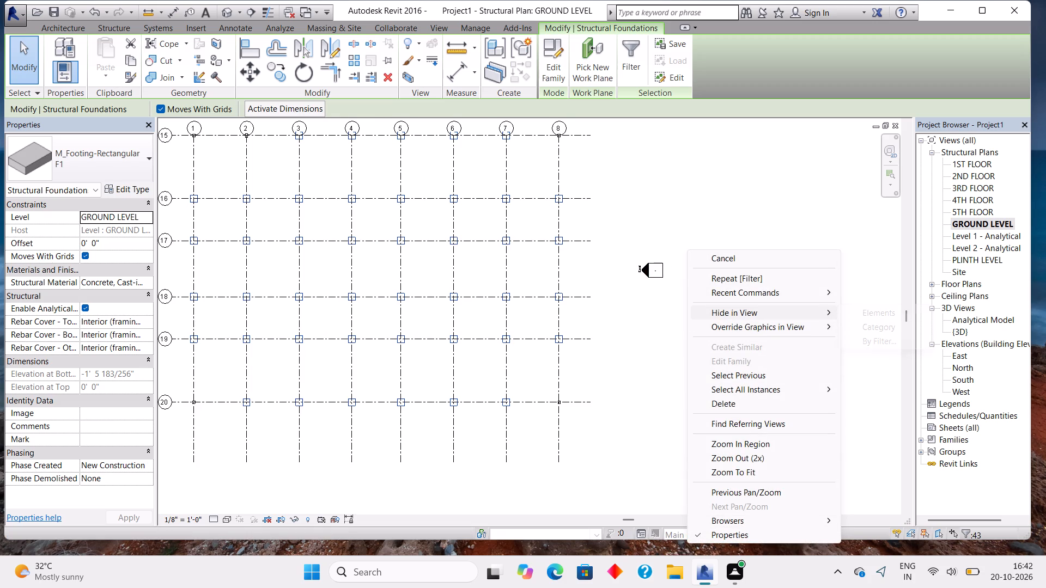
pyautogui.rightClick(656, 168)
pyautogui.click(561, 202)
pyautogui.rightClick(561, 202)
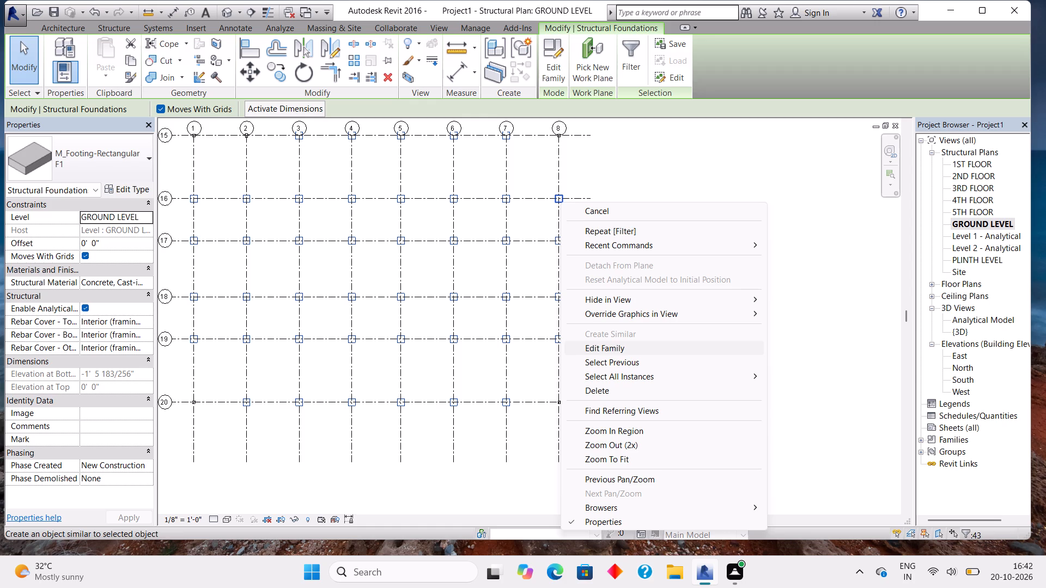
pyautogui.scroll(-1, 619, 354)
pyautogui.click(619, 394)
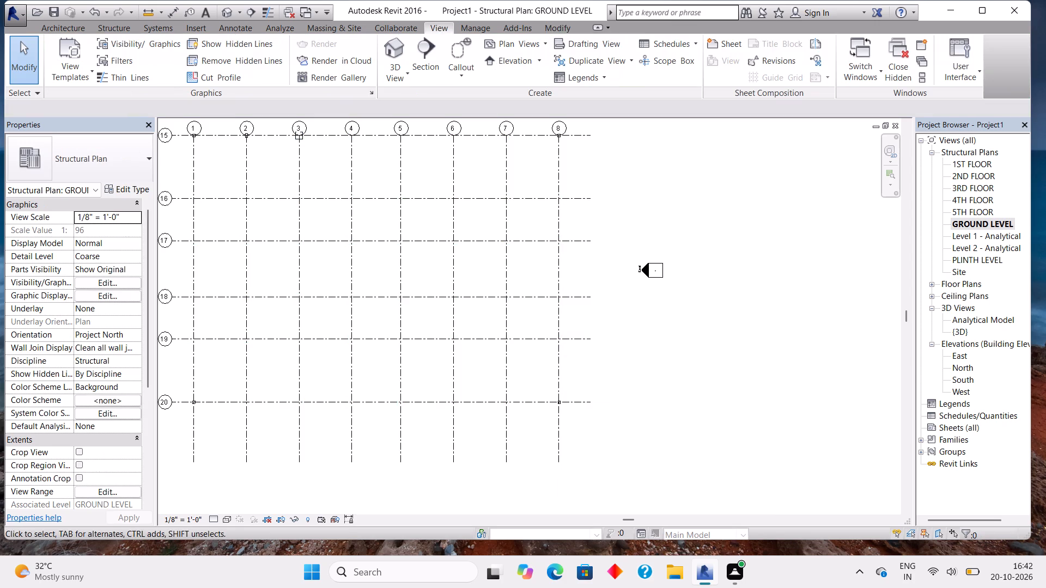
# Delete the remaining rectangular footing at the intersection of grids 3 and 15.
pyautogui.scroll(-3, 634, 334)
pyautogui.moveTo(437, 245); pyautogui.dragTo(493, 317, button='middle')
pyautogui.middleClick(493, 317)
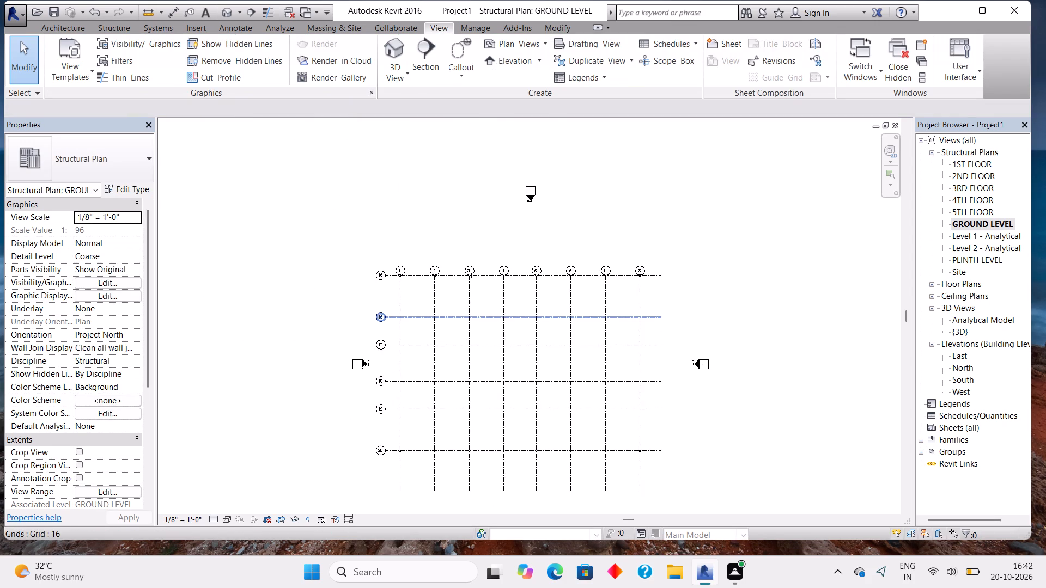
pyautogui.scroll(9, 493, 317)
pyautogui.moveTo(408, 232); pyautogui.dragTo(625, 229, button='middle')
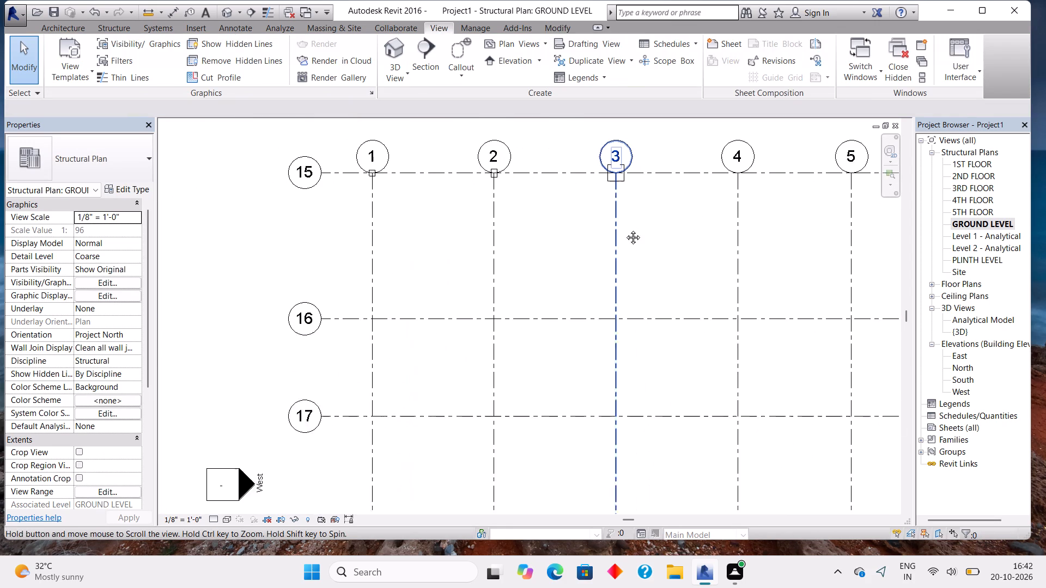
pyautogui.moveTo(625, 229); pyautogui.dragTo(625, 227, button='middle')
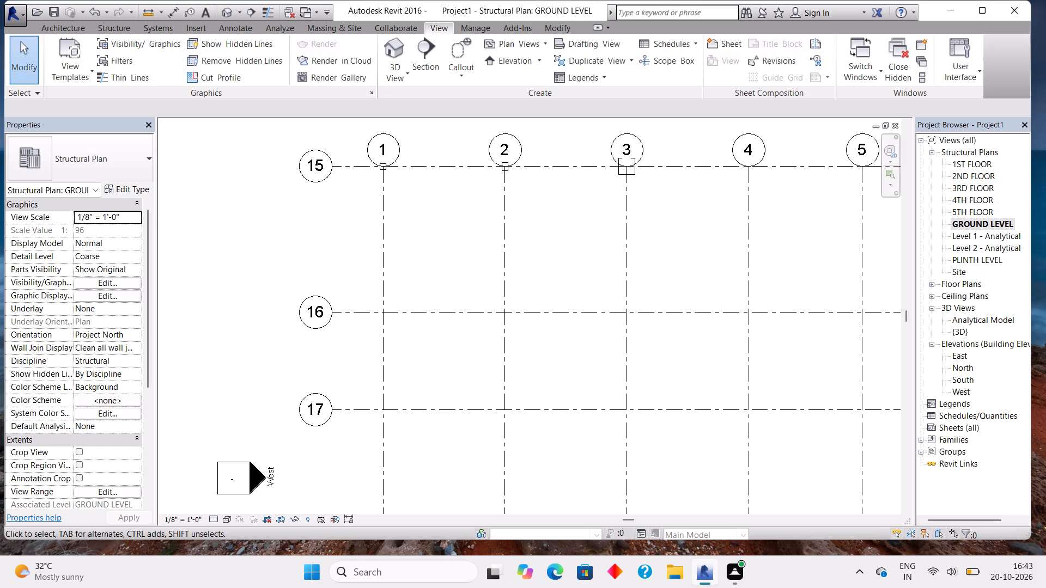
pyautogui.click(622, 172)
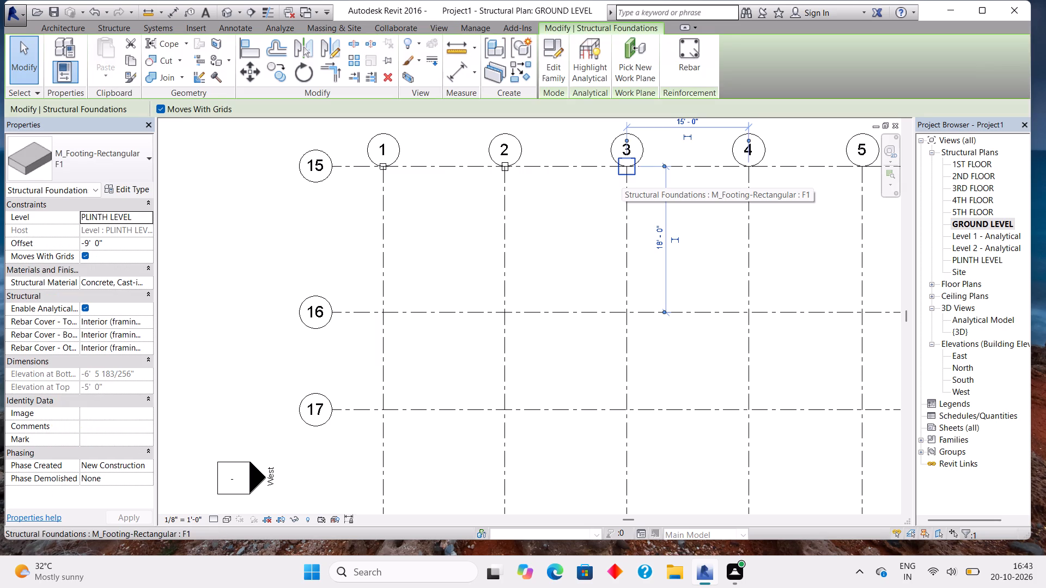
pyautogui.rightClick(622, 172)
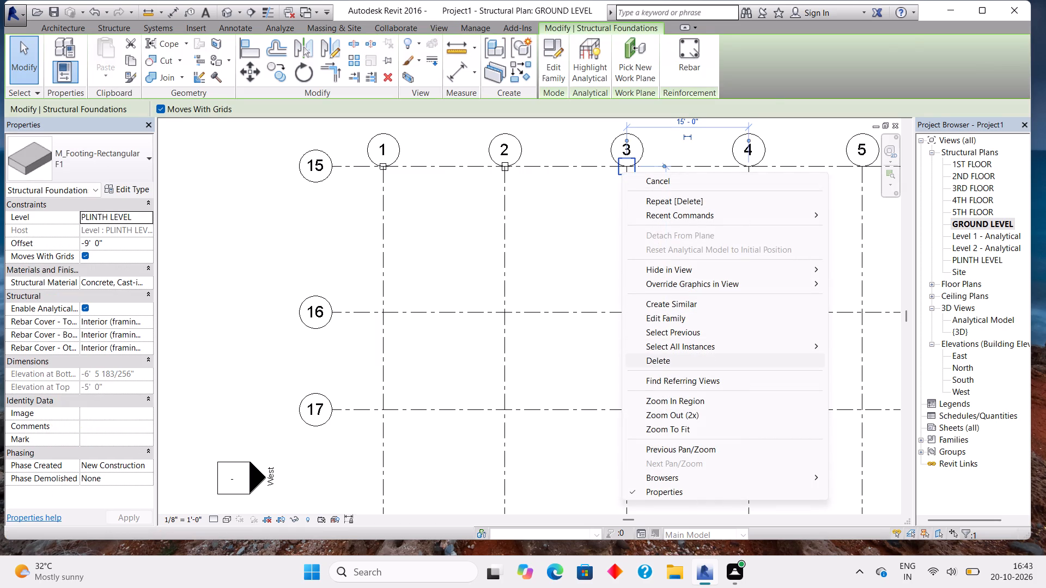
pyautogui.click(676, 360)
# Inspect the cleared grid for leftover footings, and check the element at the intersection of grids 1 and 20.
pyautogui.scroll(-3, 571, 267)
pyautogui.moveTo(580, 291); pyautogui.dragTo(522, 0, button='middle')
pyautogui.moveTo(696, 225); pyautogui.dragTo(250, 304, button='middle')
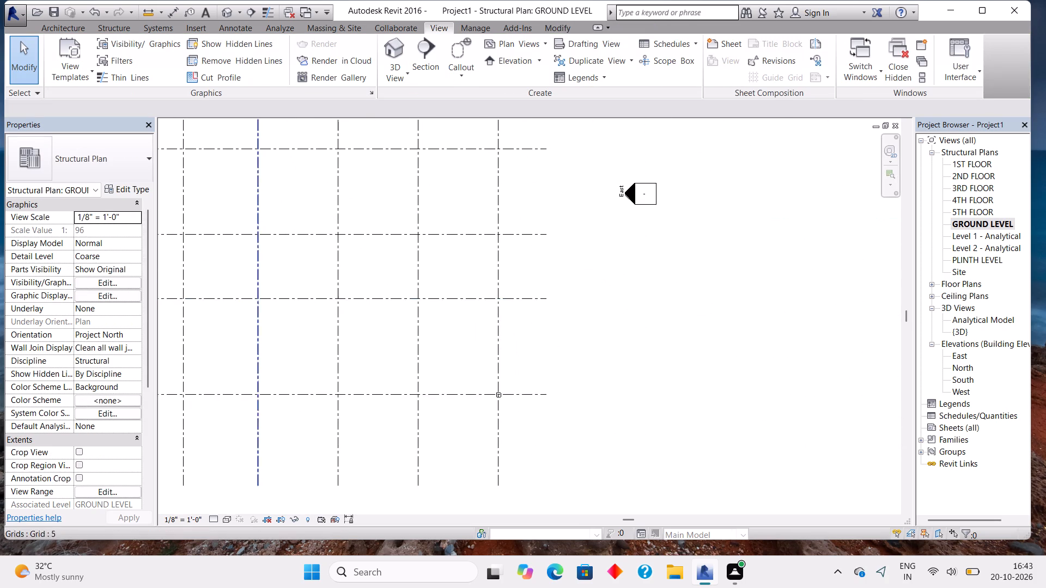
pyautogui.moveTo(273, 213); pyautogui.dragTo(638, 291, button='middle')
pyautogui.scroll(-3, 605, 267)
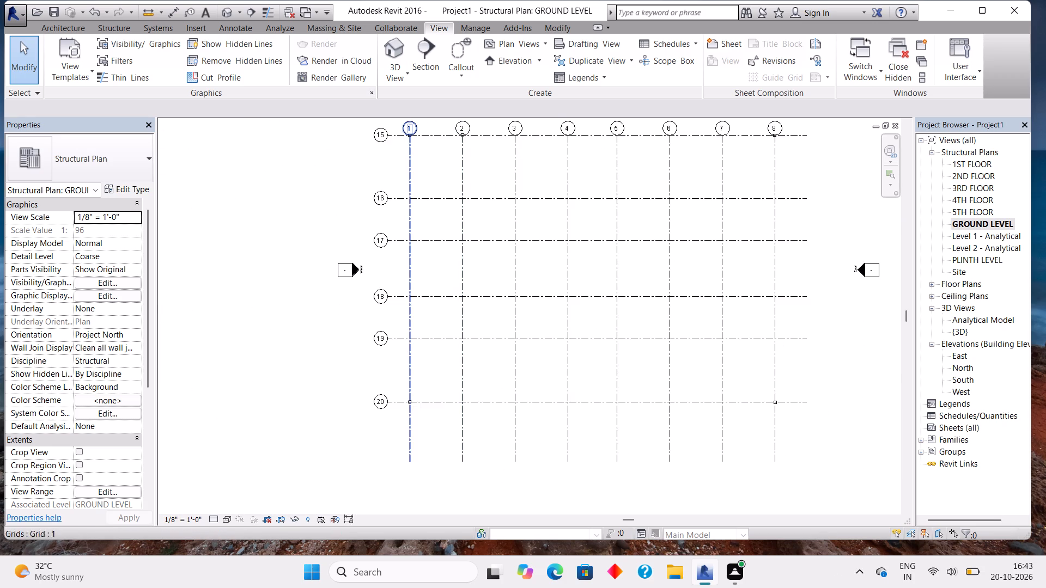
pyautogui.scroll(16, 400, 400)
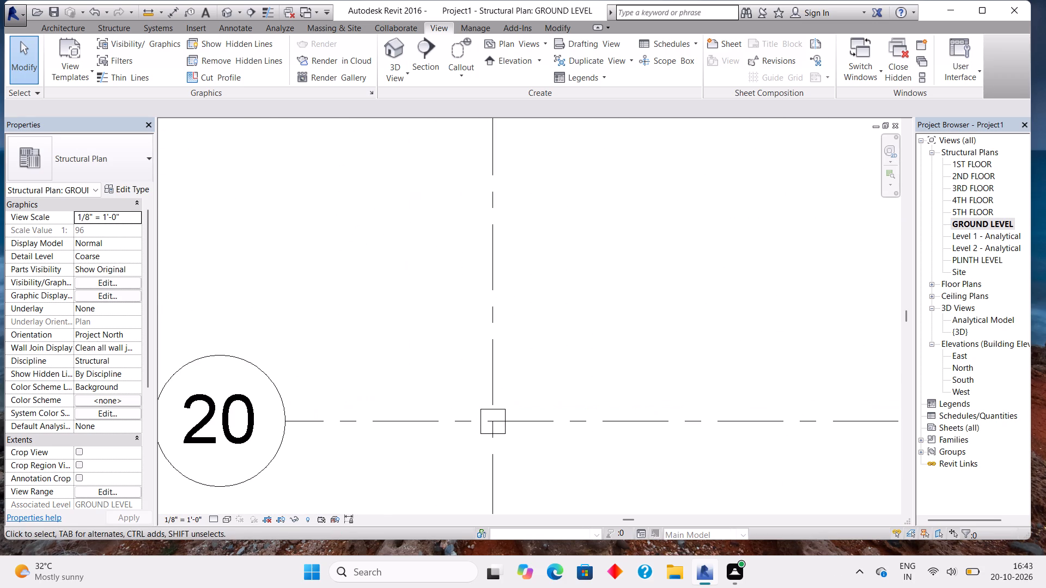
pyautogui.moveTo(599, 252); pyautogui.dragTo(501, 305, button='middle')
pyautogui.scroll(-6, 513, 249)
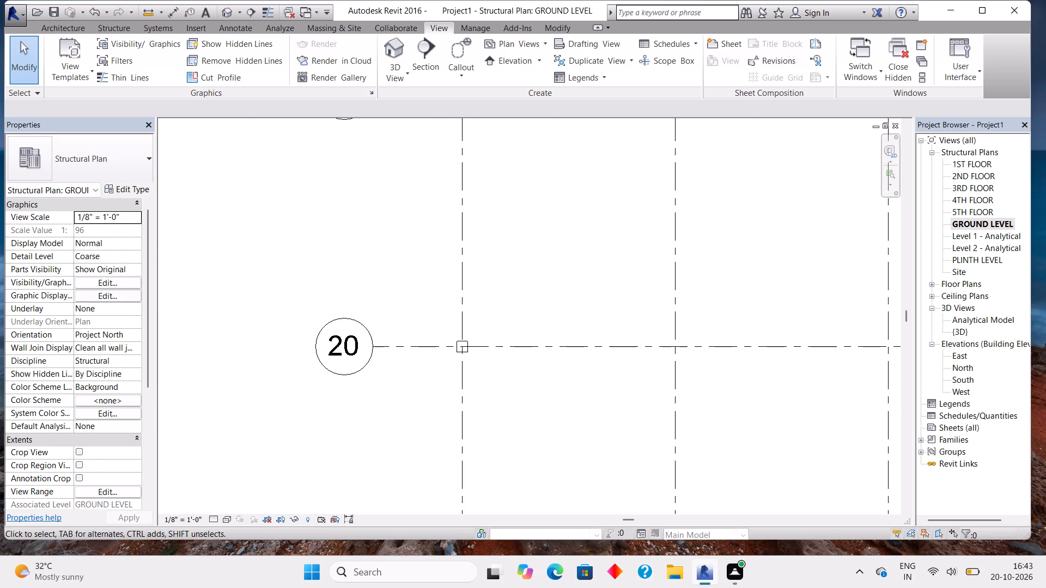
pyautogui.moveTo(539, 211); pyautogui.dragTo(503, 244, button='middle')
pyautogui.click(427, 382)
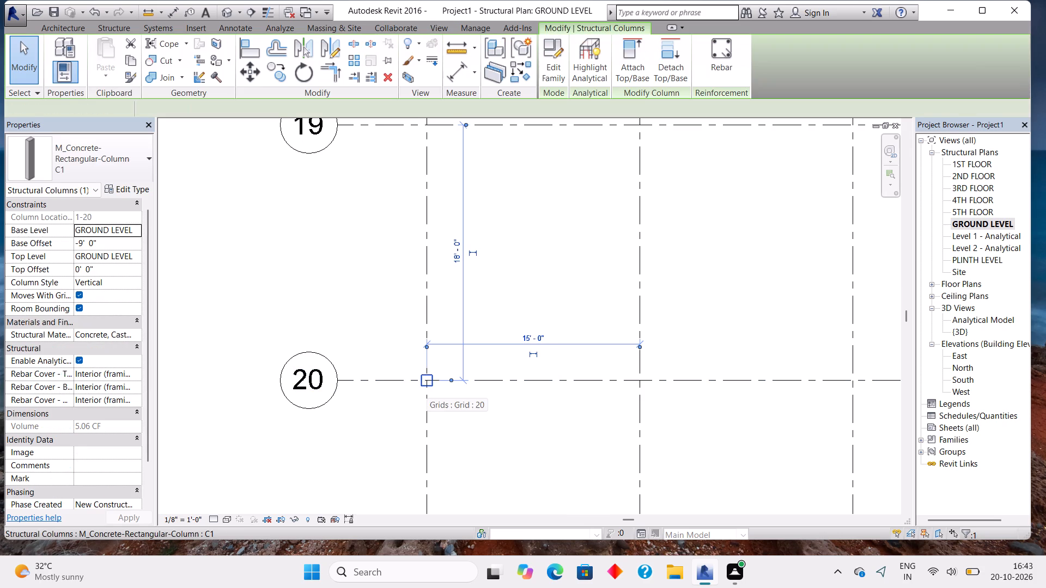
pyautogui.scroll(-8, 489, 260)
pyautogui.moveTo(750, 302); pyautogui.dragTo(423, 342, button='middle')
pyautogui.scroll(1, 725, 298)
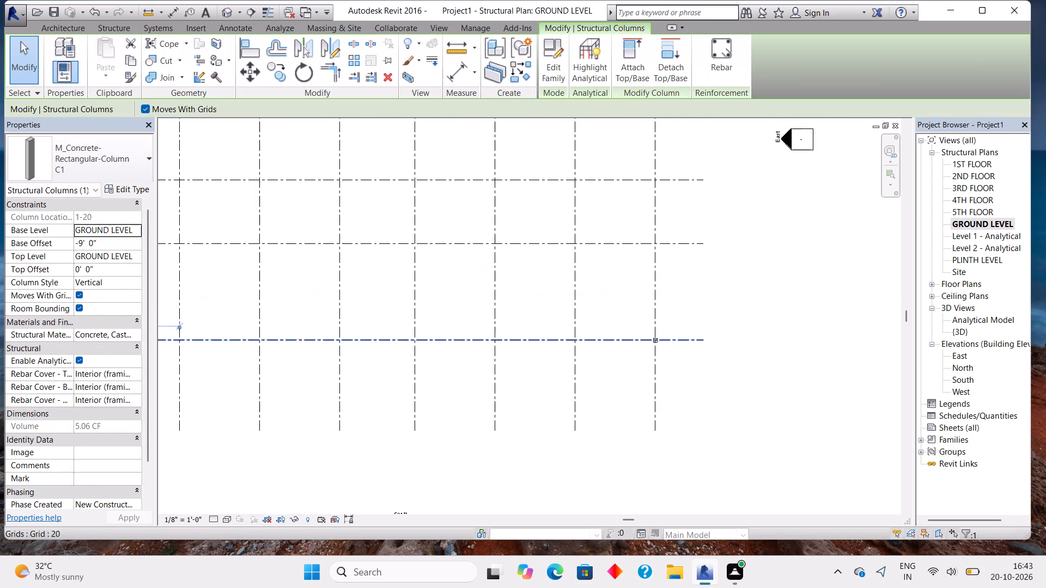
pyautogui.moveTo(460, 275); pyautogui.dragTo(543, 454, button='middle')
pyautogui.moveTo(457, 289); pyautogui.dragTo(571, 475, button='middle')
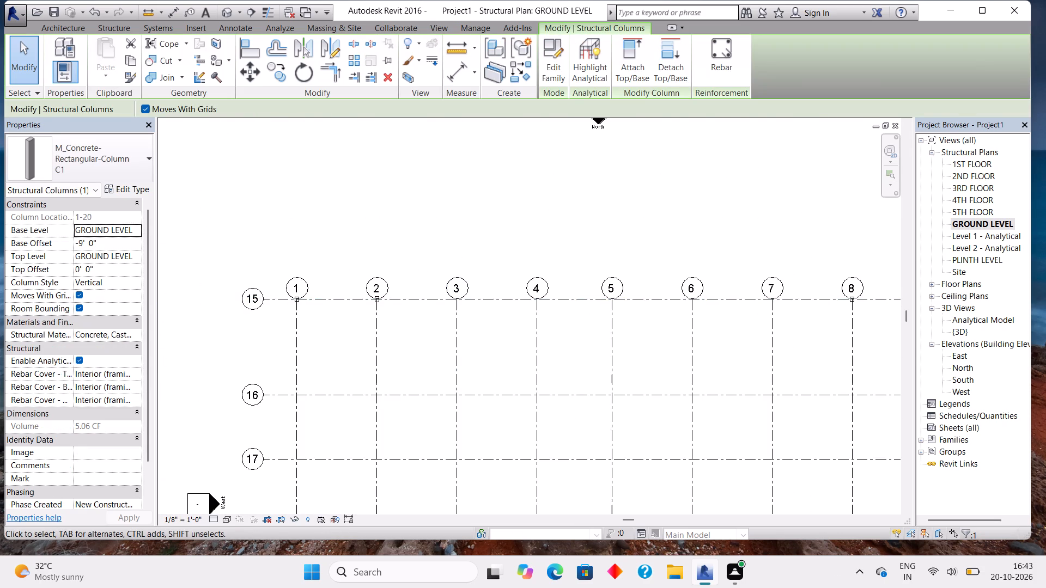
# Start an isolated foundation and duplicate the M_Footing-Rectangular type F1 under the name F 5.
pyautogui.click(101, 28)
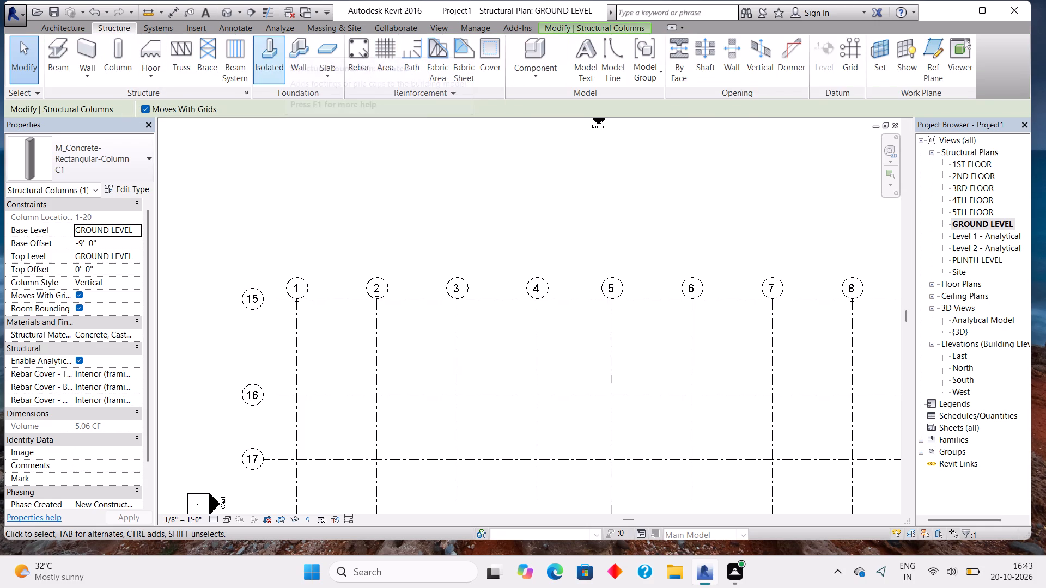
pyautogui.click(259, 54)
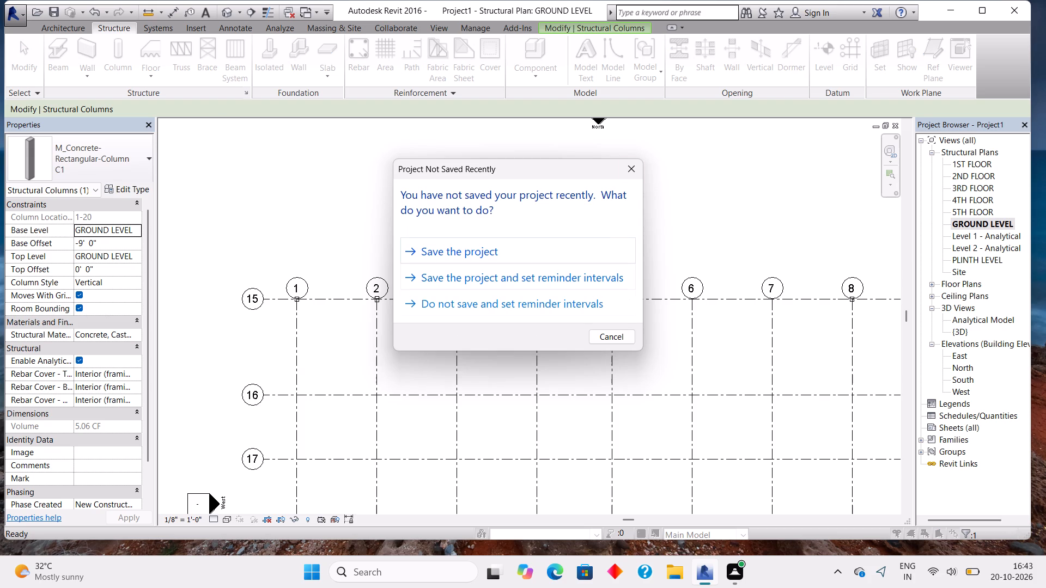
pyautogui.click(630, 168)
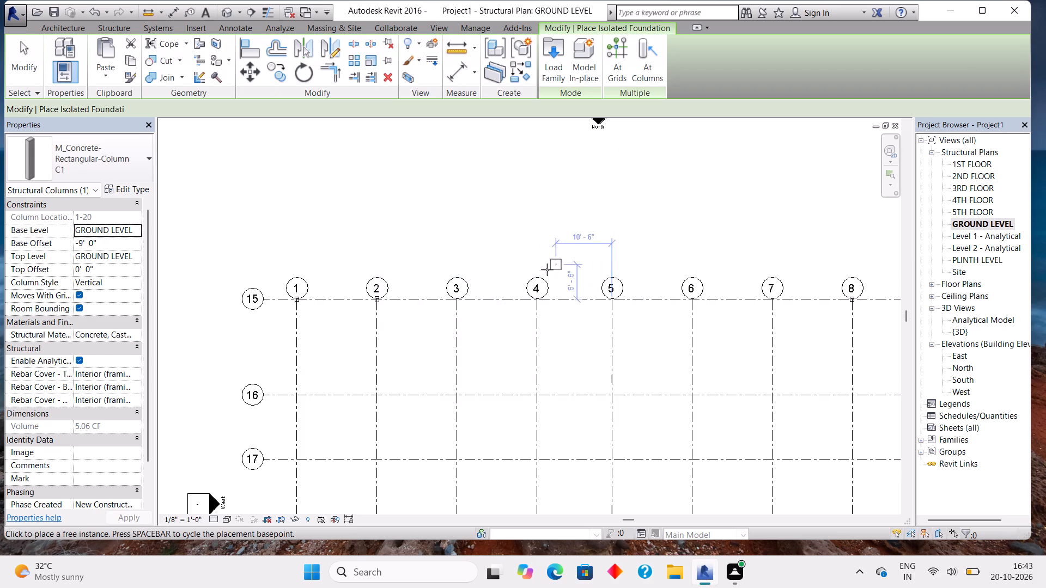
pyautogui.click(127, 191)
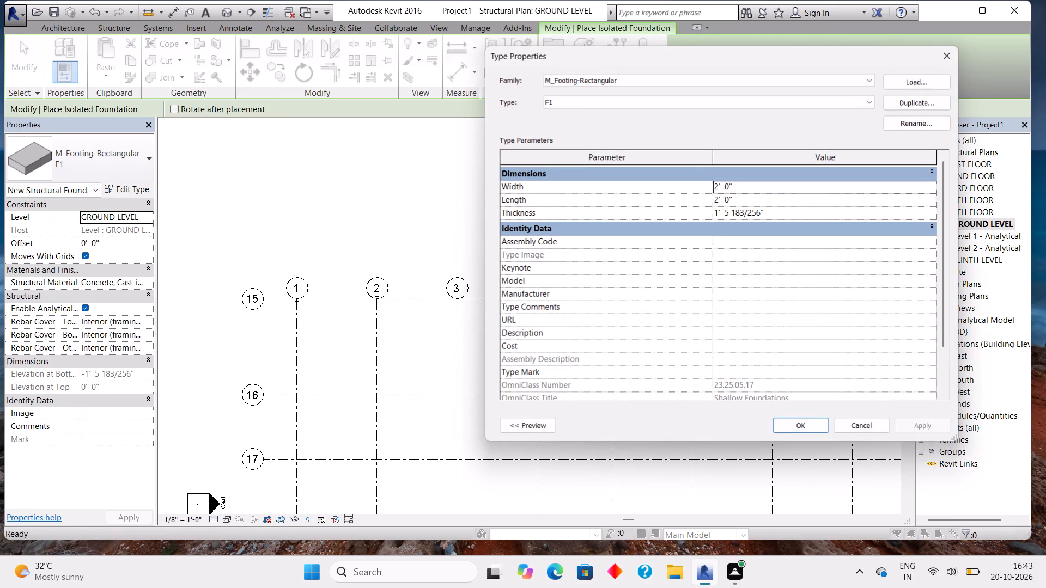
pyautogui.click(652, 102)
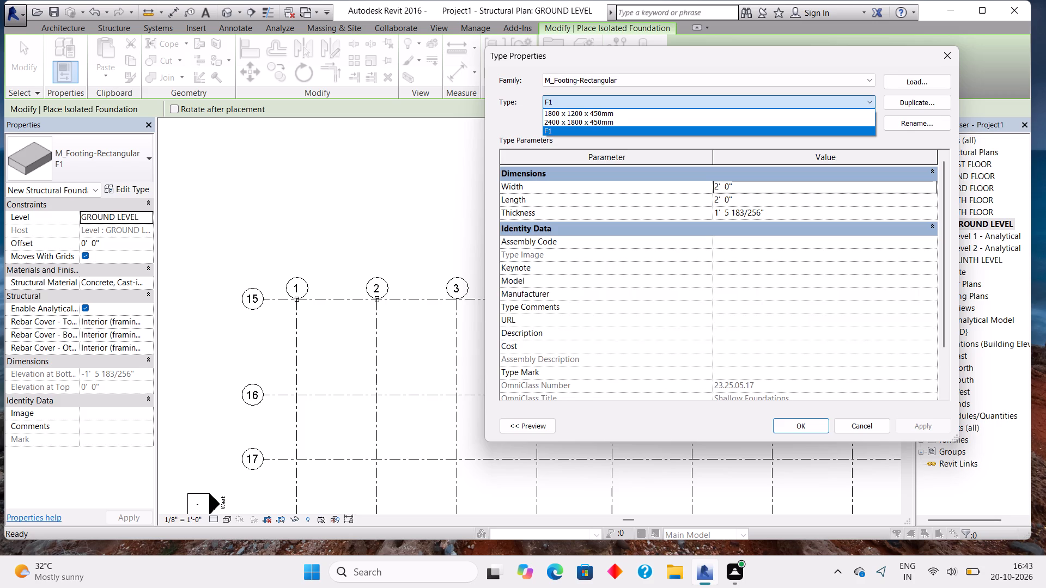
pyautogui.write('F5')
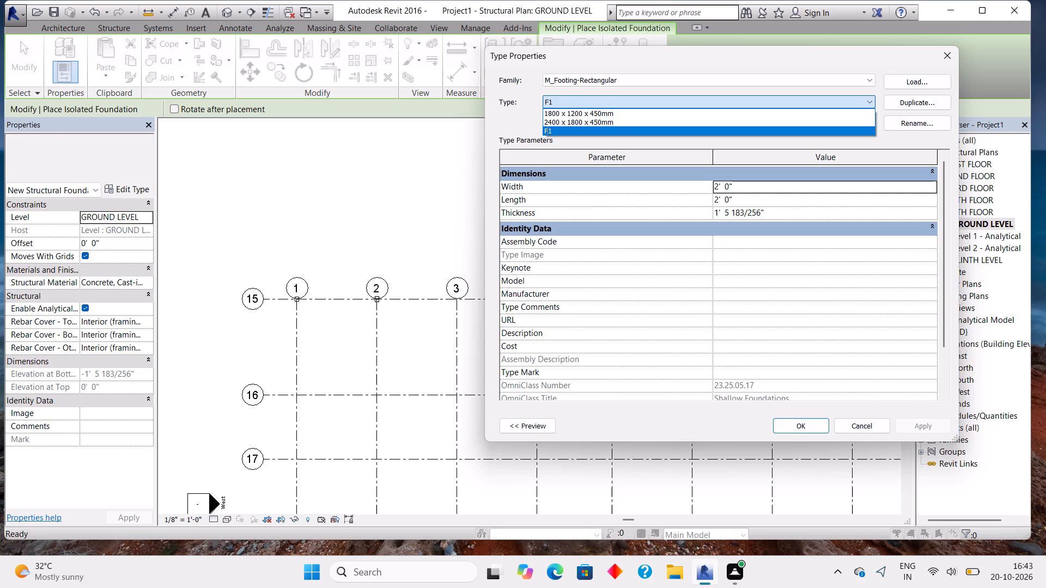
pyautogui.press('BackSpace')
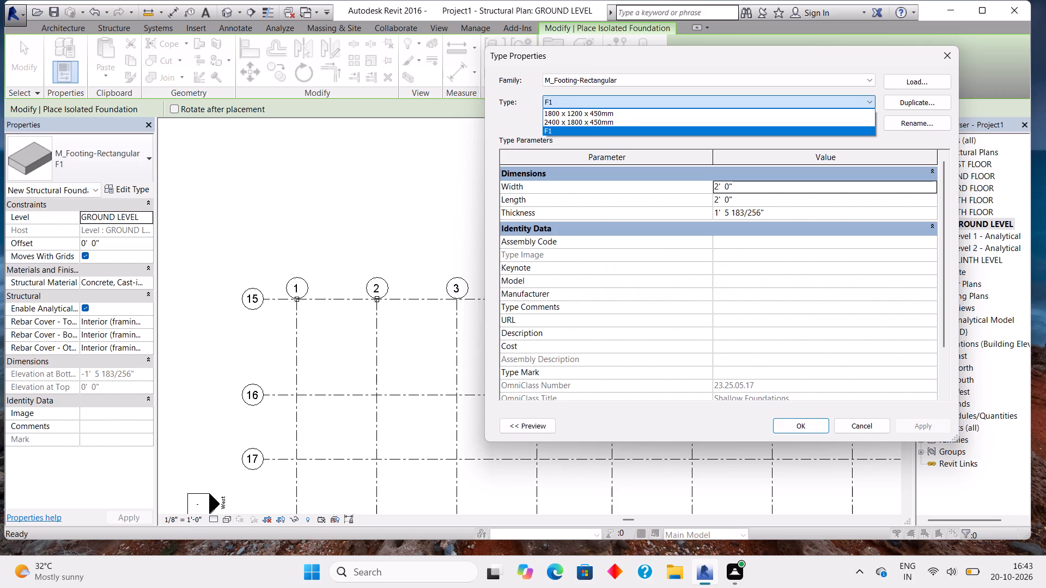
pyautogui.click(925, 103)
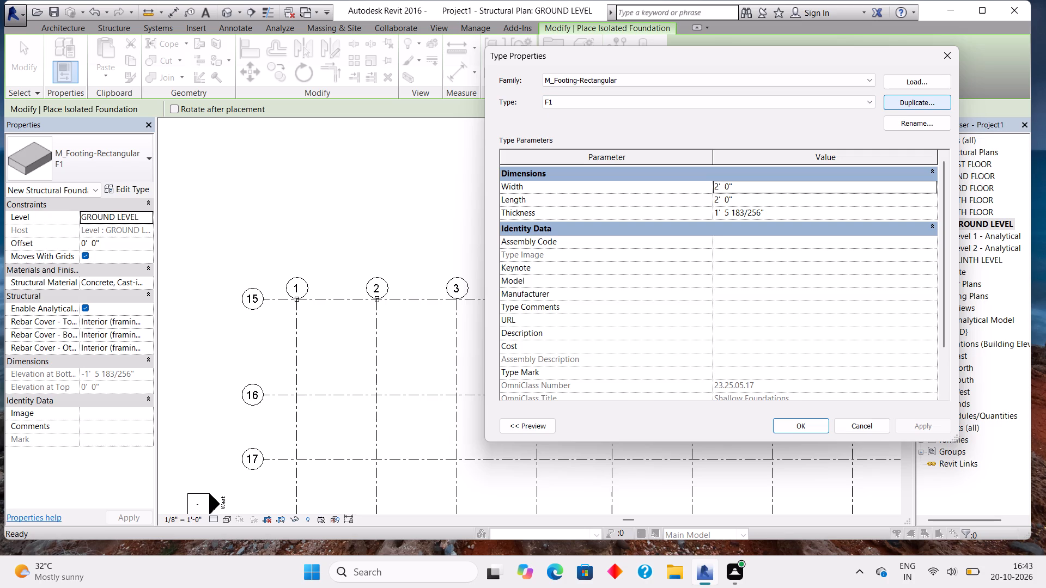
pyautogui.click(916, 102)
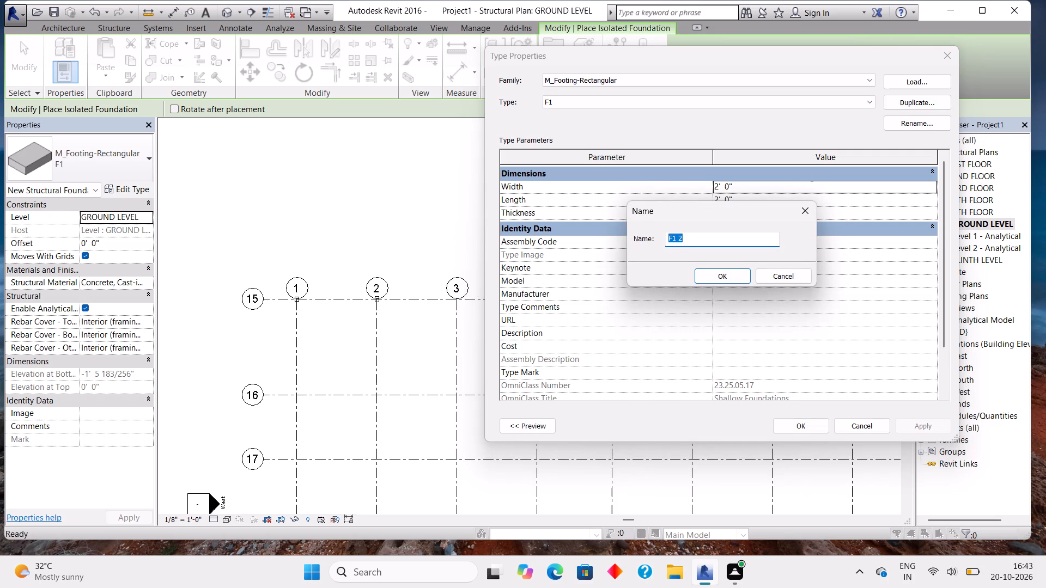
pyautogui.press('BackSpace')
pyautogui.write('F 5')
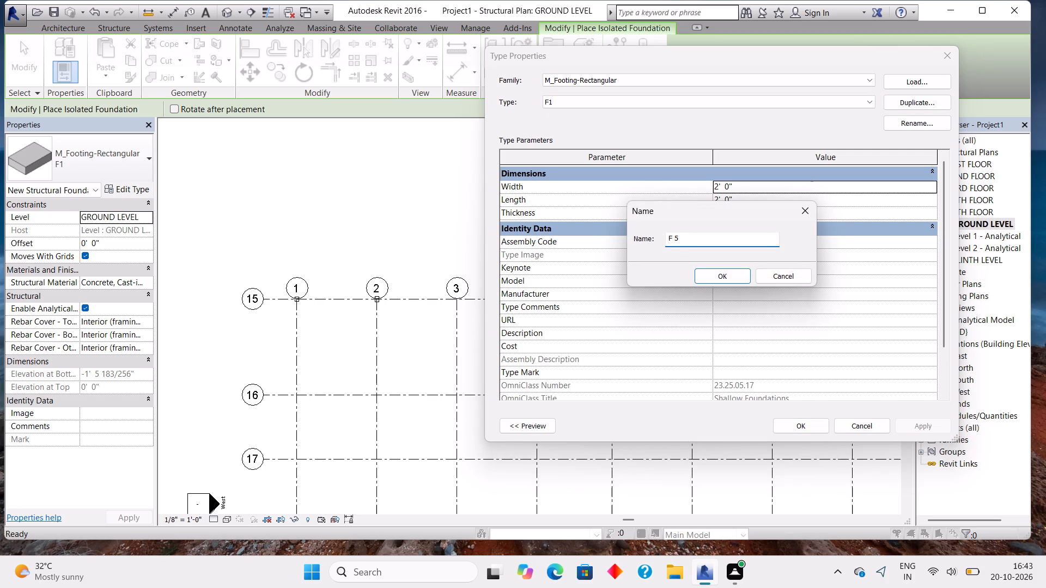
pyautogui.click(729, 274)
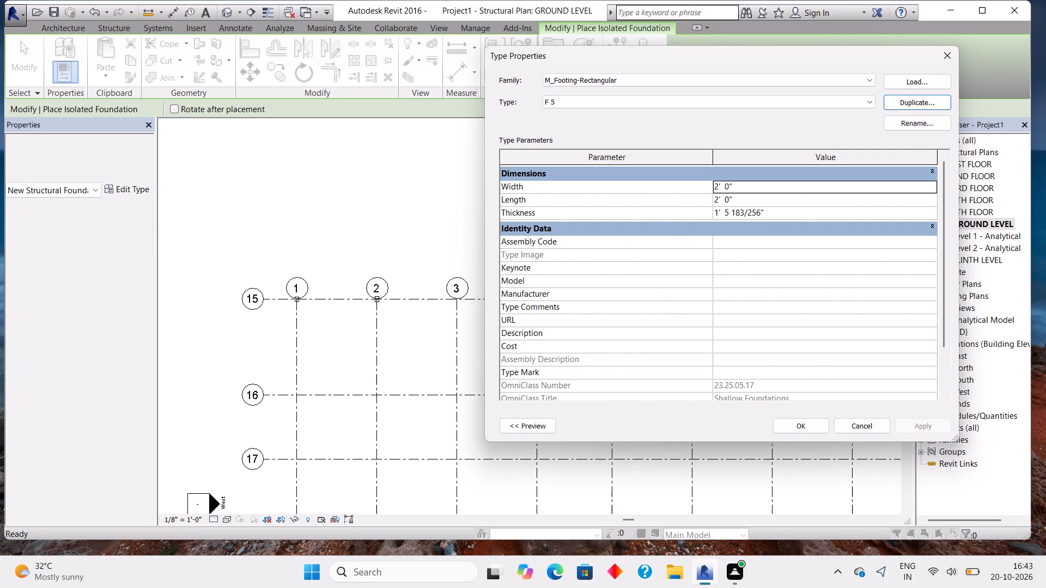
# Set the F 5 footing type's width and length both to 4' 0" and accept the type properties.
pyautogui.click(761, 191)
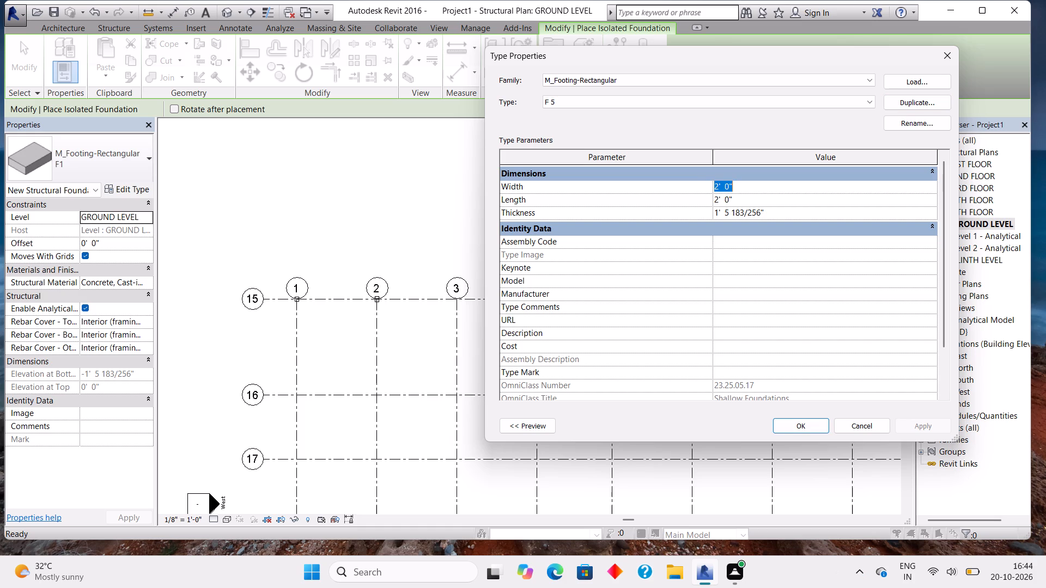
pyautogui.press('BackSpace')
pyautogui.write("4'")
pyautogui.press('Return')
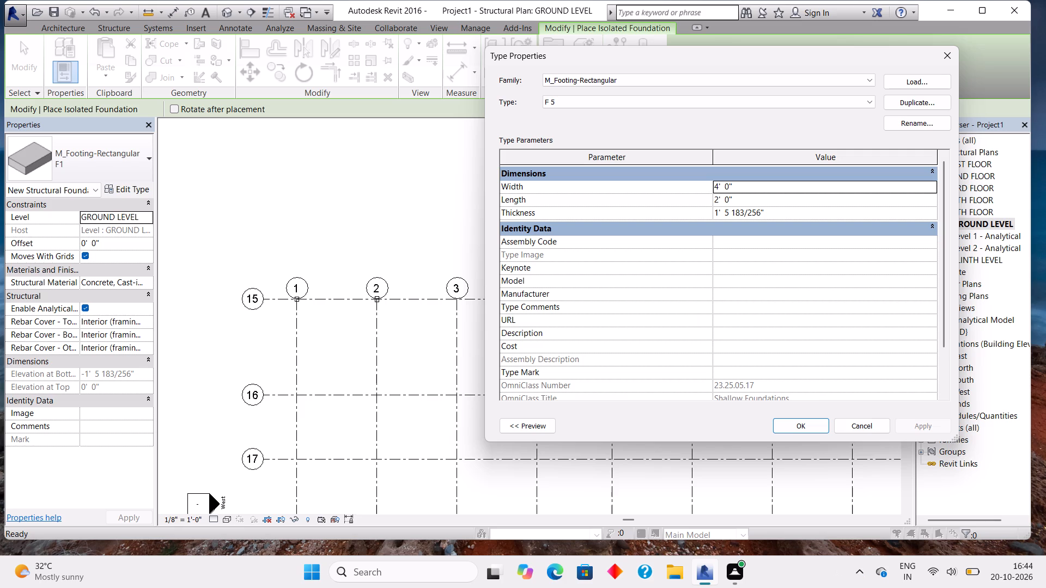
pyautogui.click(782, 205)
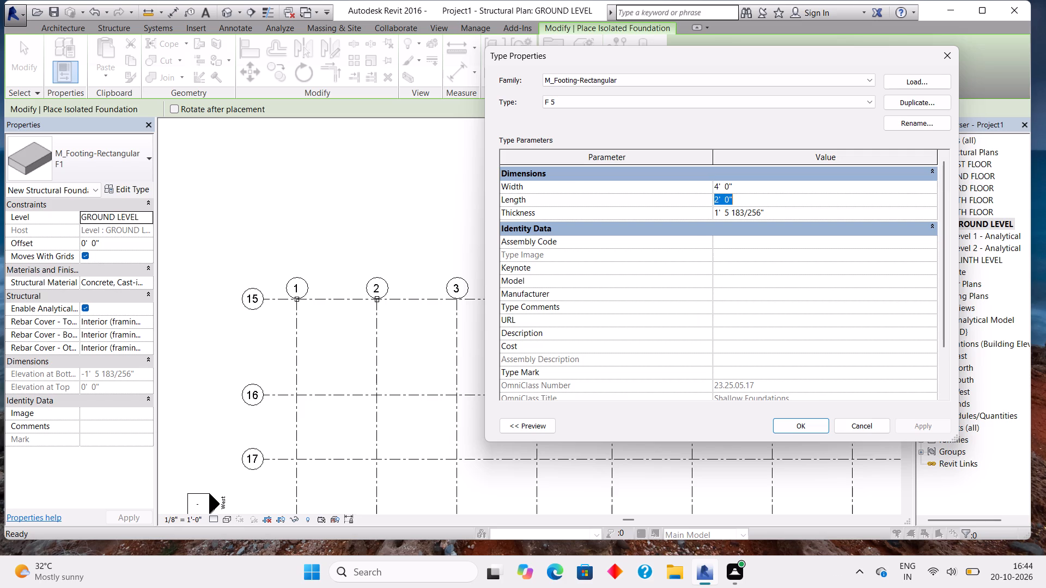
pyautogui.press('BackSpace')
pyautogui.press('4')
pyautogui.press('Return')
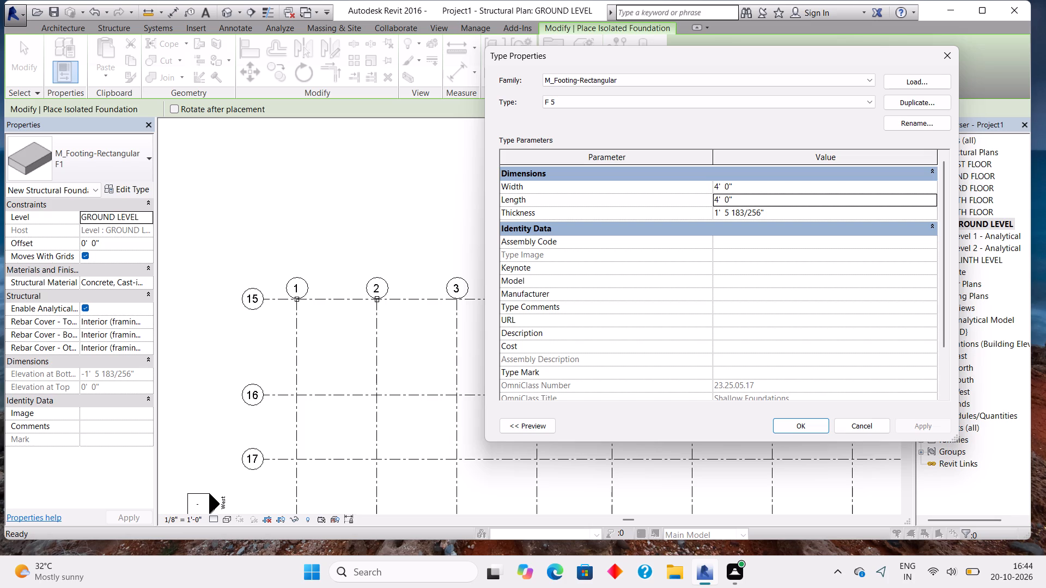
pyautogui.click(810, 422)
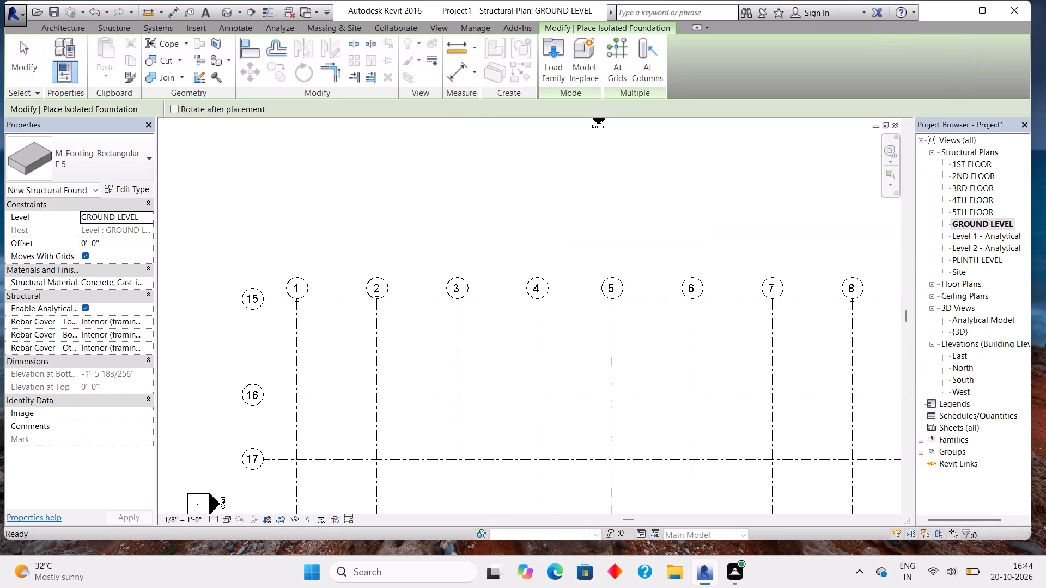
# Place F 5 footings along grid 15 at its intersections with grids 1 through 8.
pyautogui.click(300, 303)
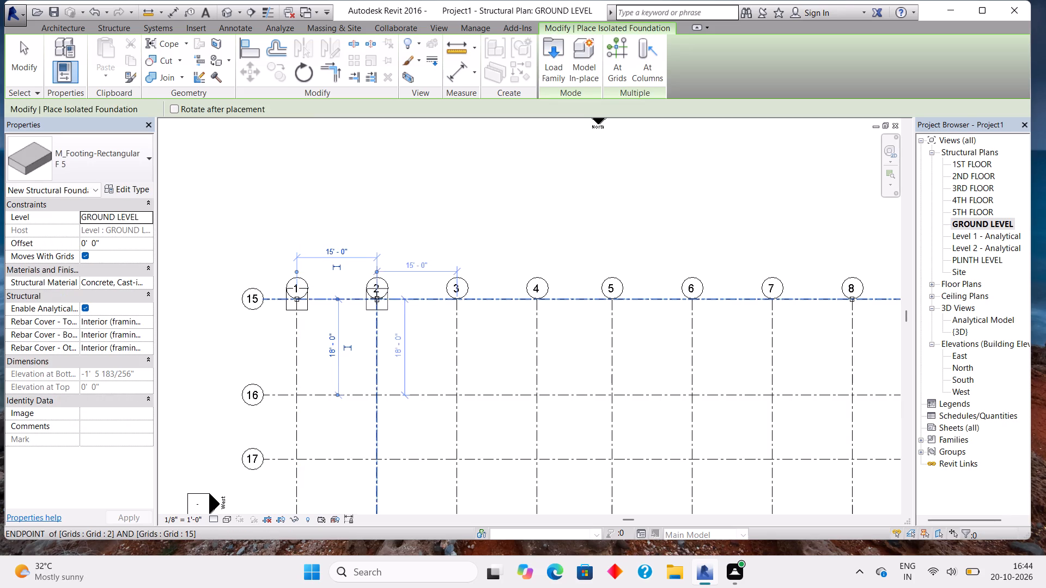
pyautogui.click(376, 298)
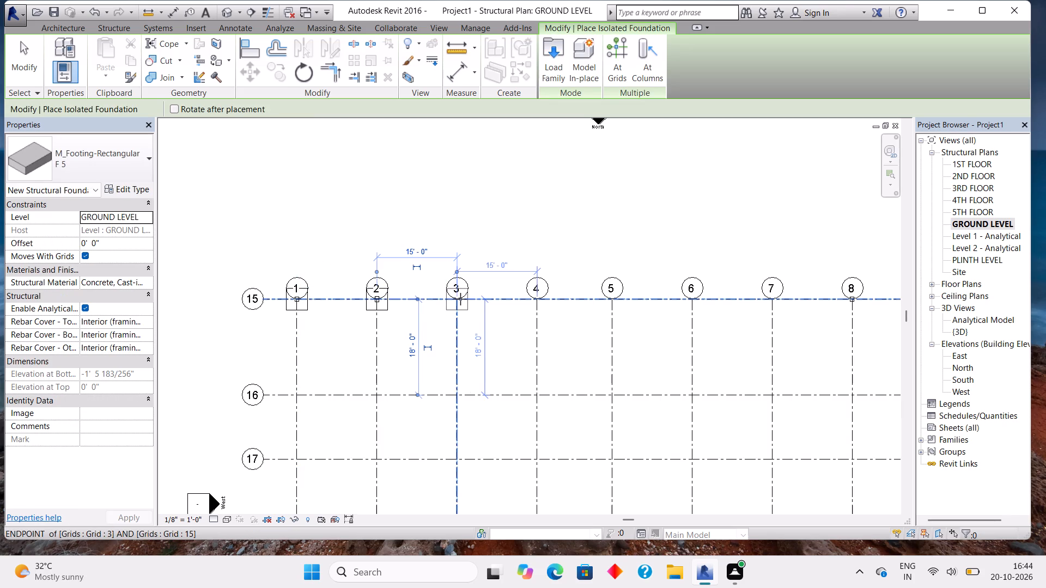
pyautogui.click(461, 299)
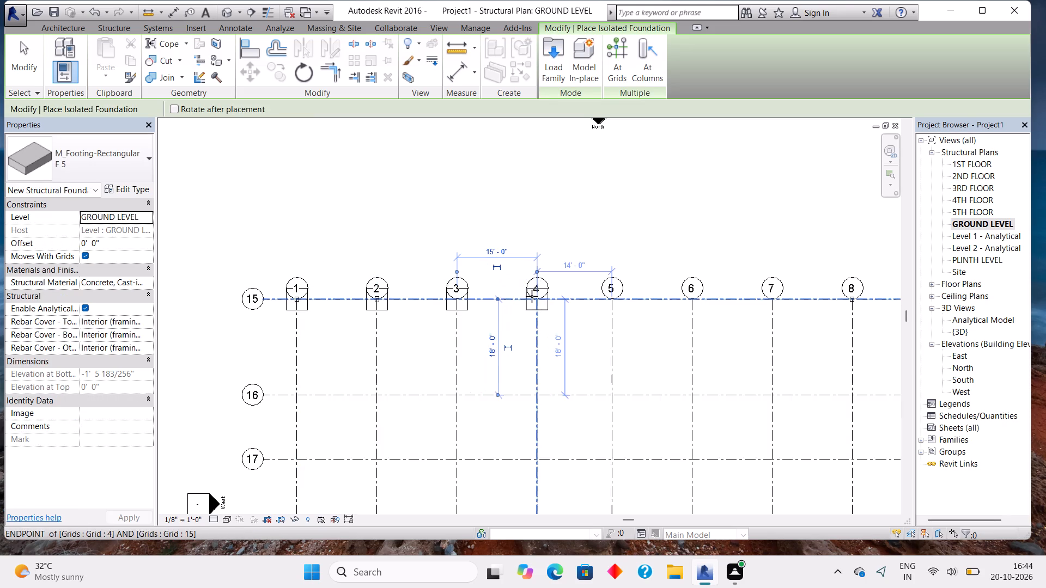
pyautogui.click(532, 296)
pyautogui.click(609, 299)
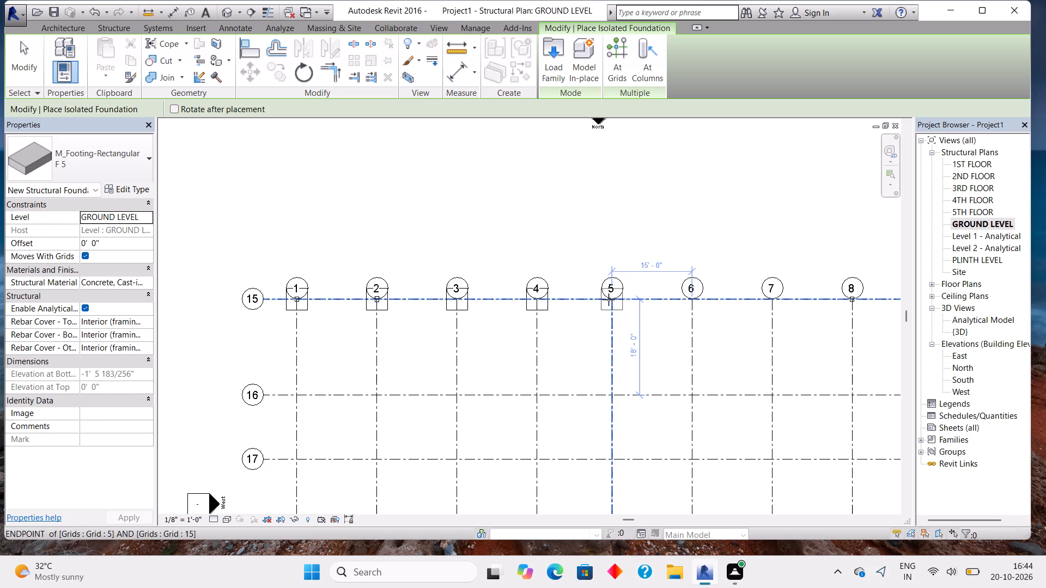
pyautogui.click(688, 295)
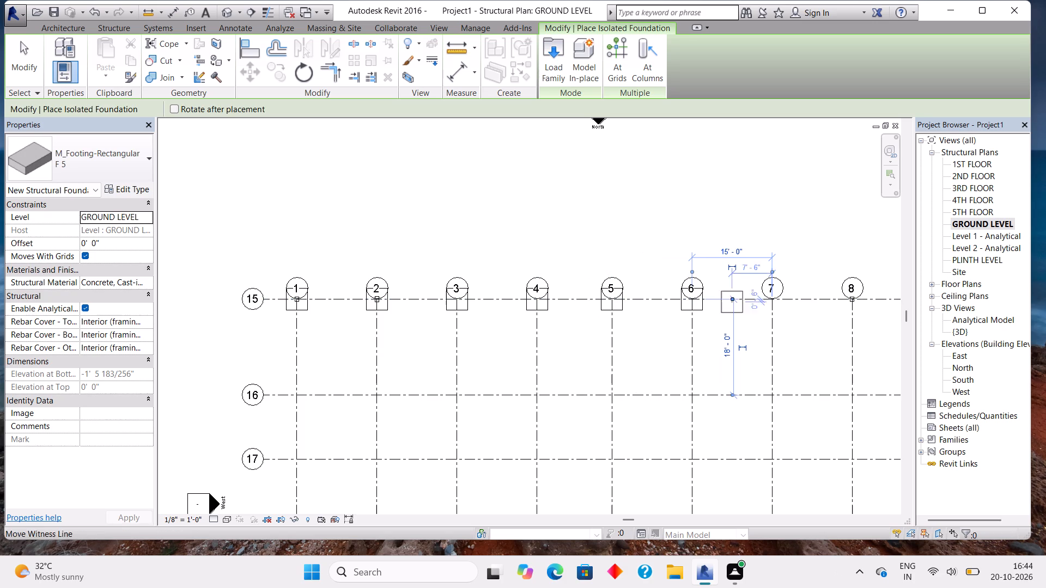
pyautogui.click(768, 295)
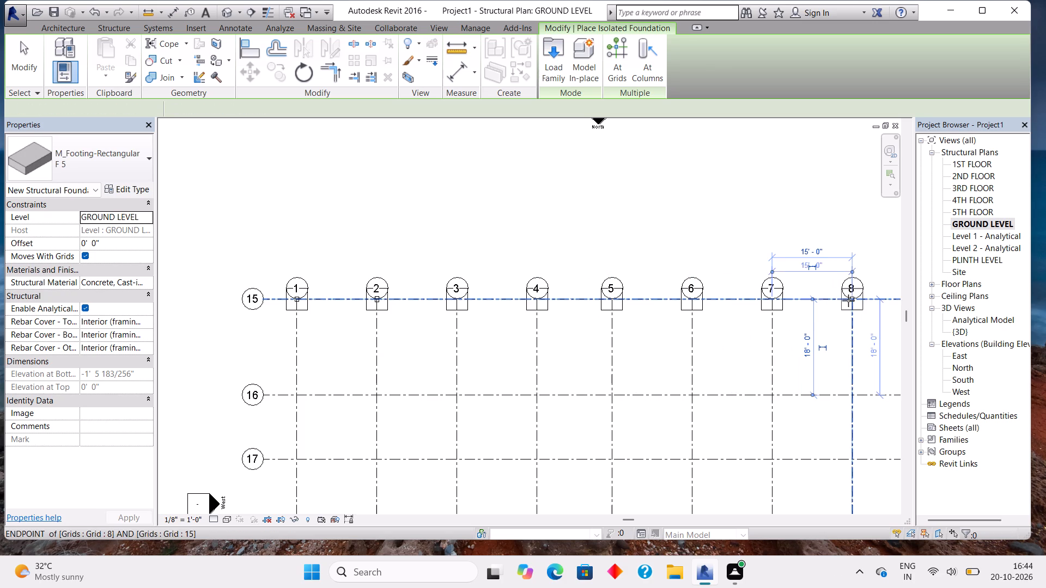
pyautogui.click(848, 301)
# Place F 5 footings along grid 16 at every intersection, working from grid 8 back to grid 1.
pyautogui.moveTo(658, 387); pyautogui.dragTo(471, 191, button='middle')
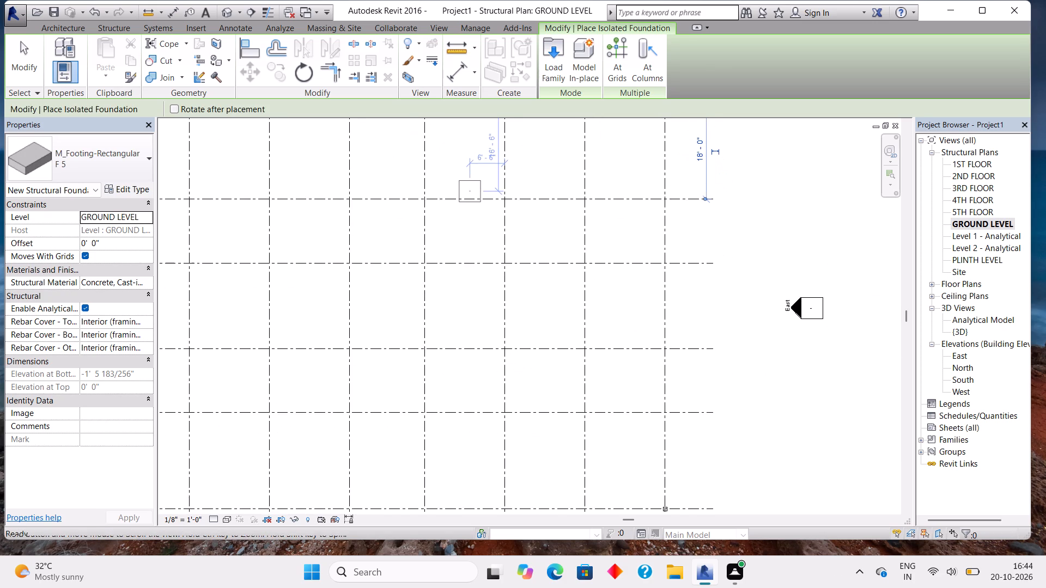
pyautogui.click(667, 198)
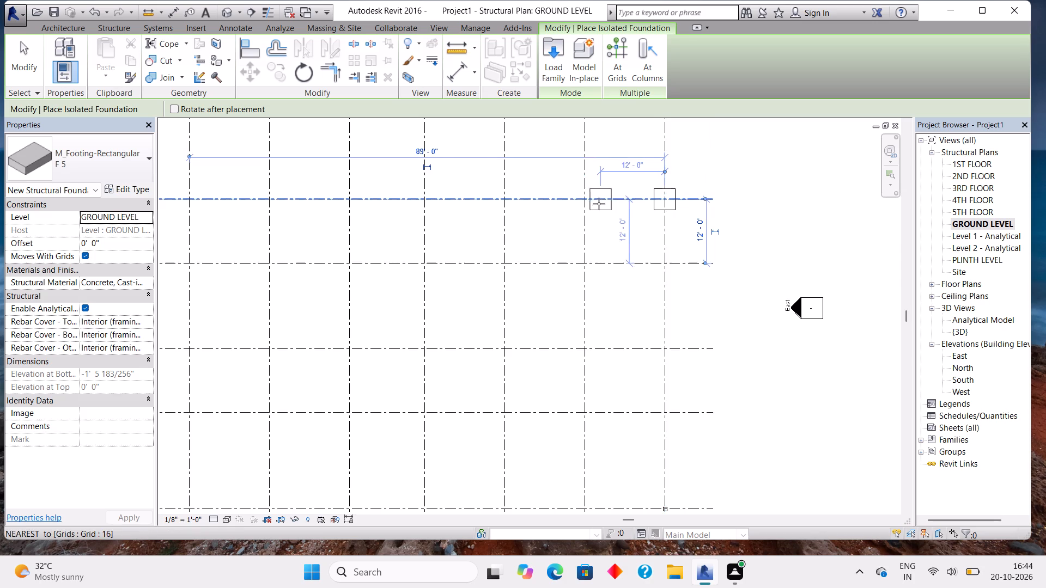
pyautogui.click(585, 197)
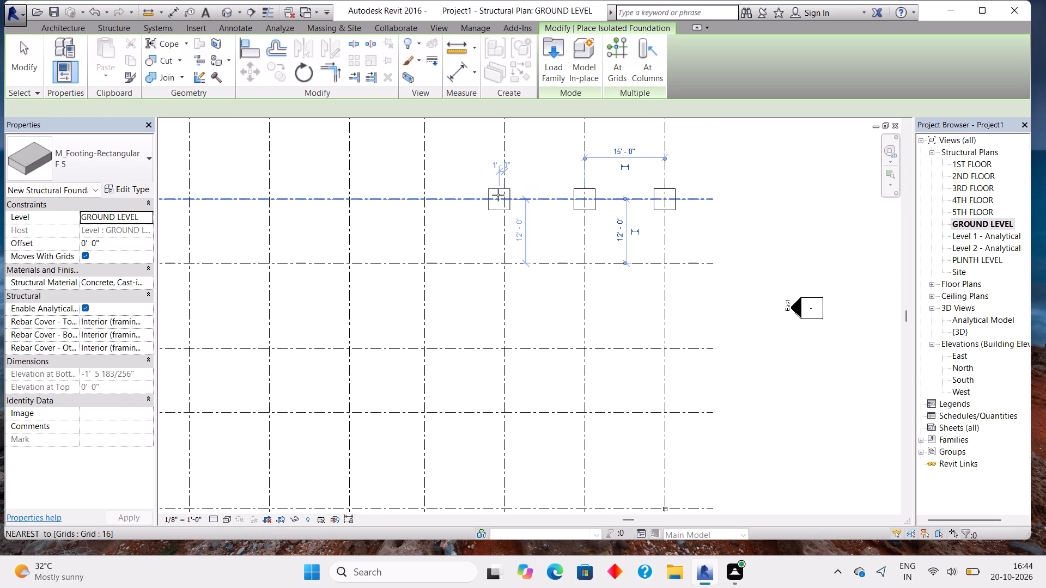
pyautogui.click(502, 195)
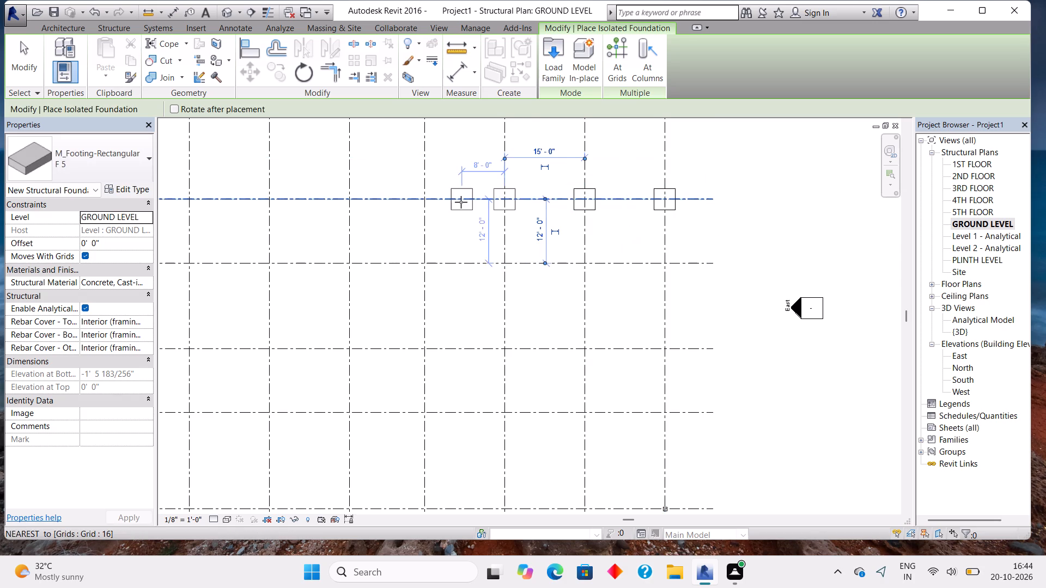
pyautogui.click(423, 198)
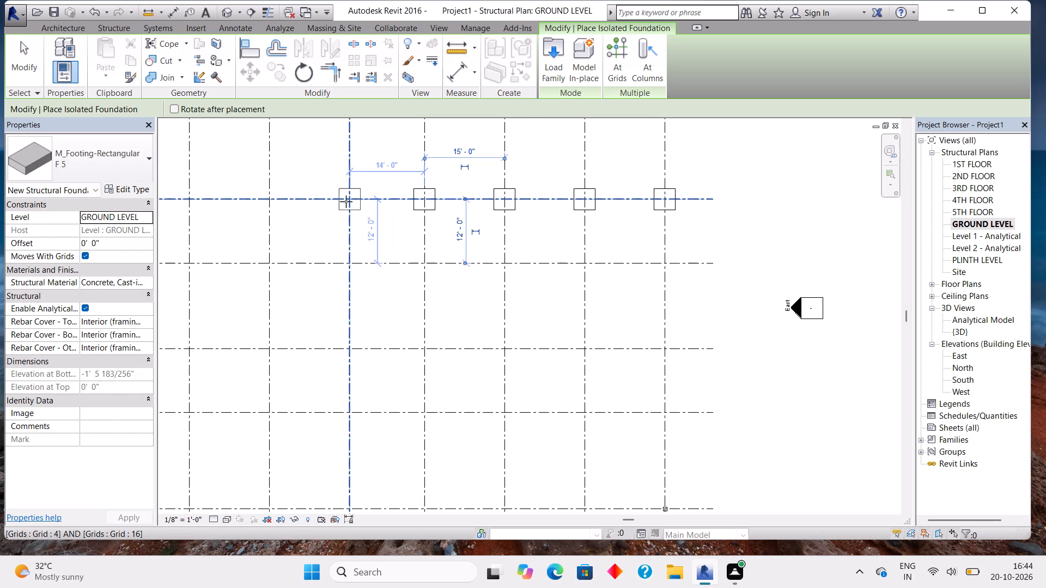
pyautogui.click(346, 201)
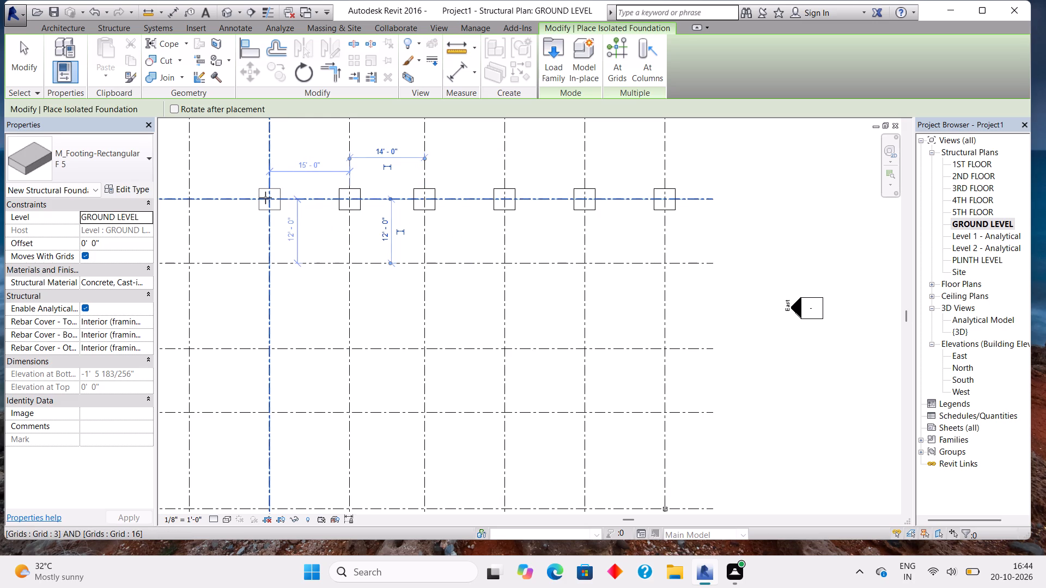
pyautogui.click(265, 198)
pyautogui.moveTo(193, 198); pyautogui.dragTo(405, 173, button='middle')
pyautogui.middleClick(410, 172)
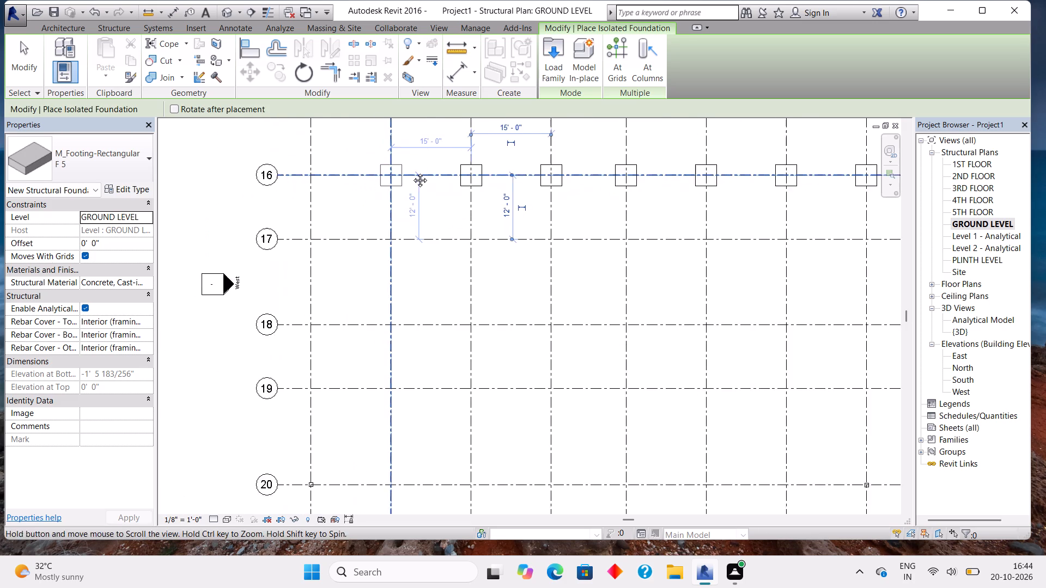
pyautogui.moveTo(412, 172); pyautogui.dragTo(424, 179, button='middle')
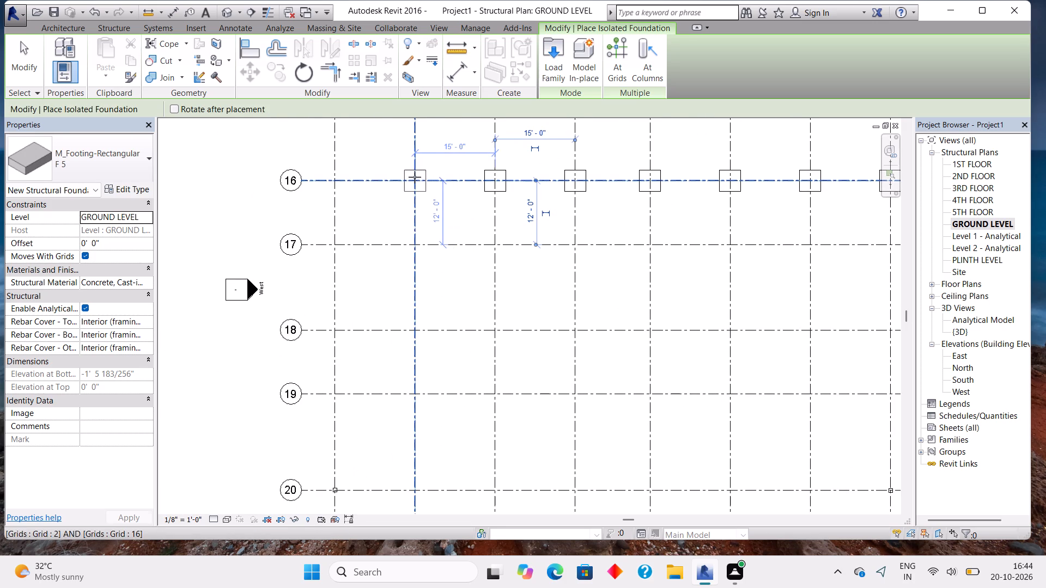
pyautogui.click(415, 177)
pyautogui.click(329, 187)
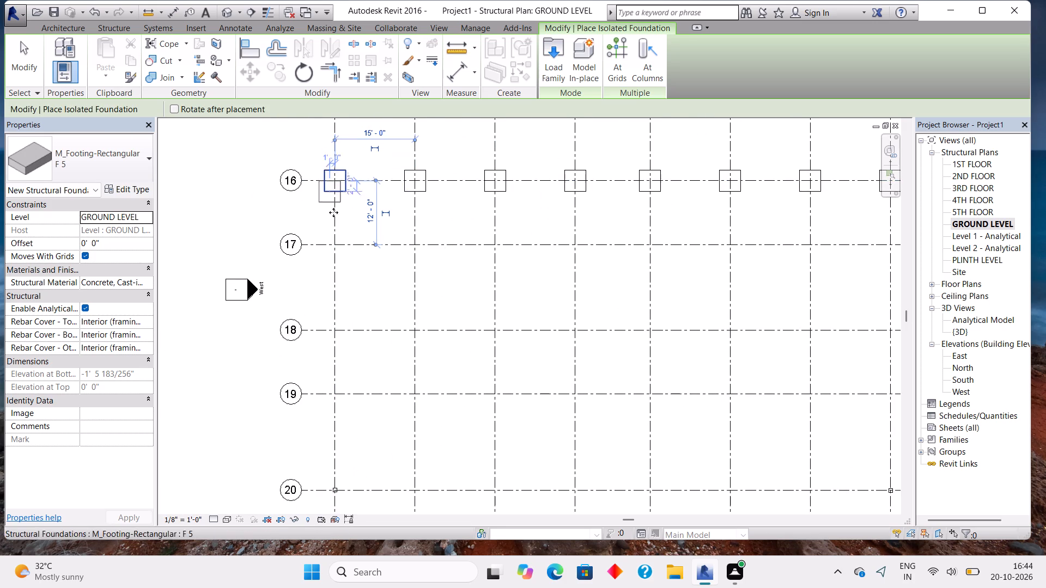
# Place F 5 footings along grid 17 at its intersections with grids 1 through 8.
pyautogui.click(333, 244)
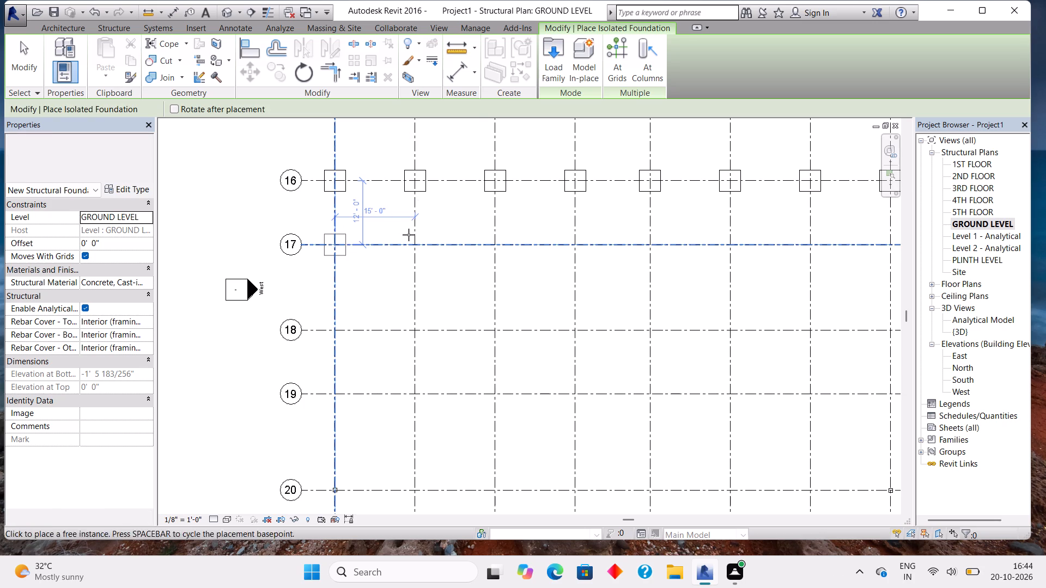
pyautogui.click(413, 243)
pyautogui.click(490, 252)
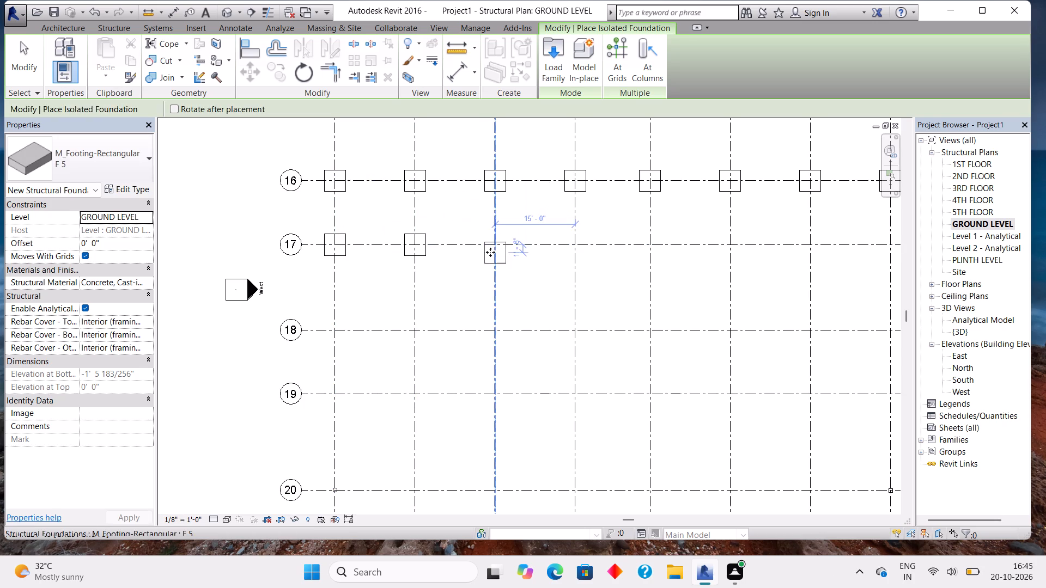
pyautogui.hotkey('ctrl', 'z')
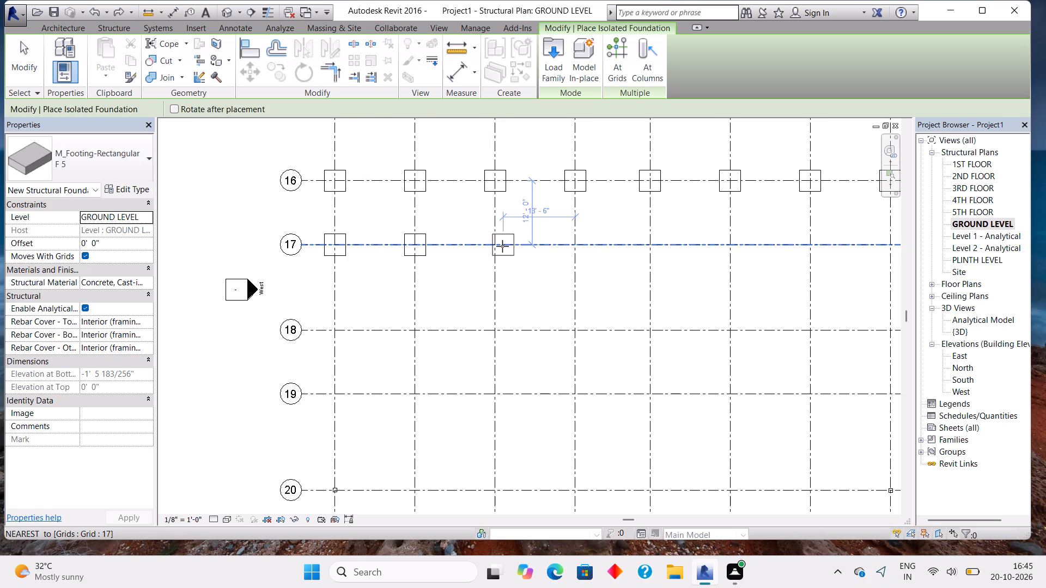
pyautogui.click(497, 248)
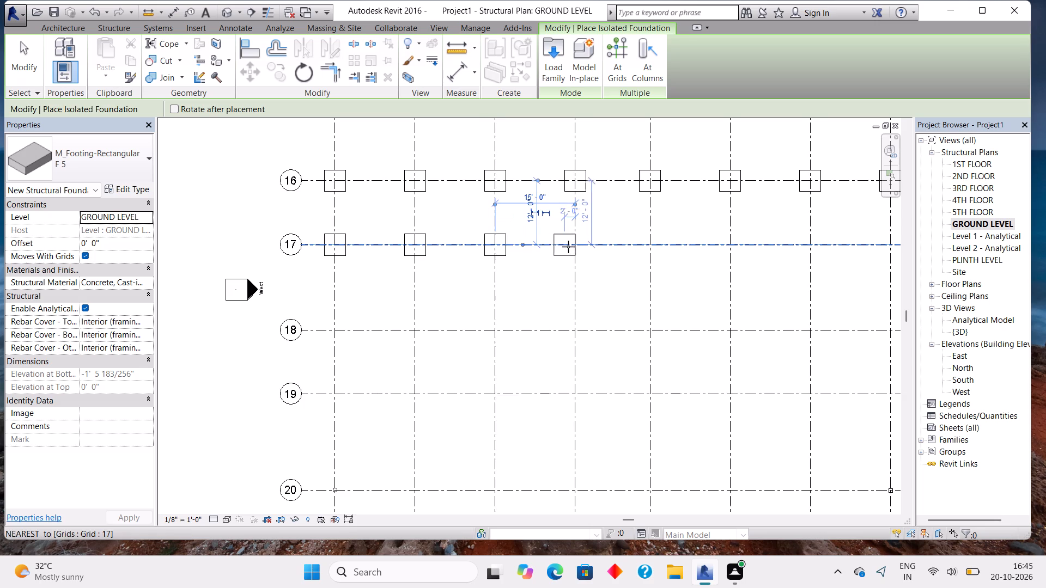
pyautogui.click(573, 246)
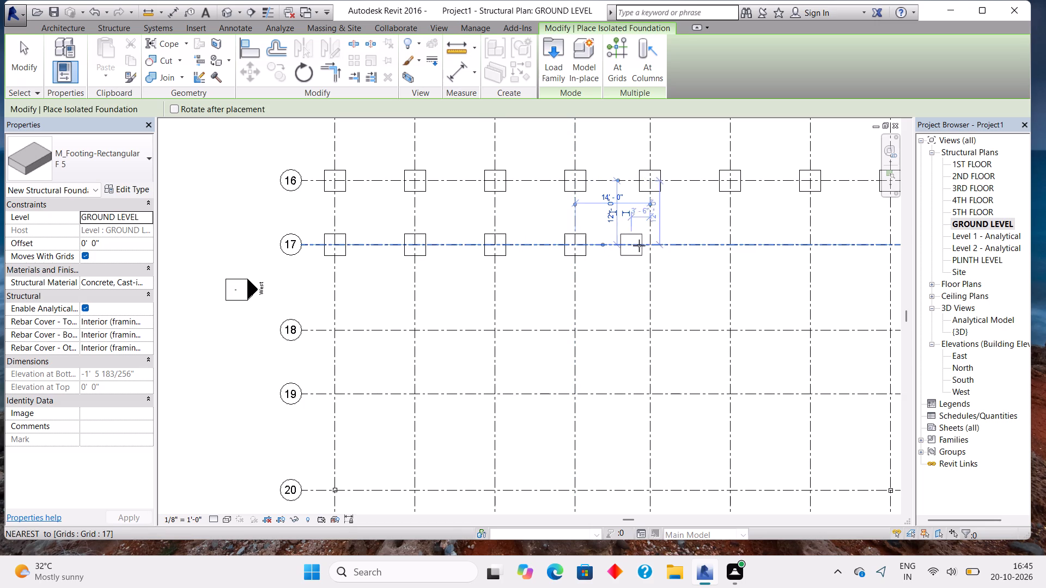
pyautogui.click(652, 247)
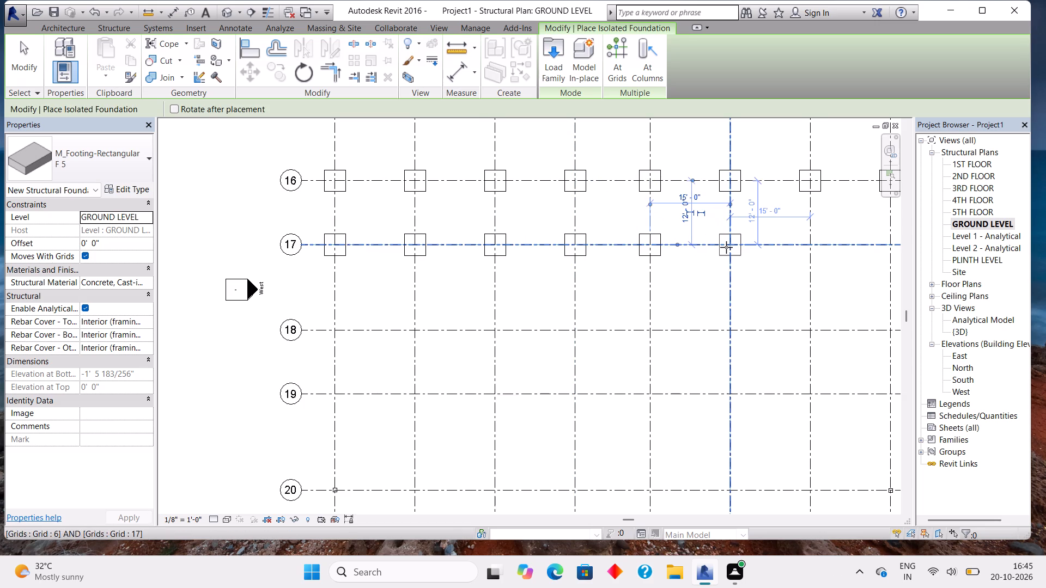
pyautogui.click(726, 247)
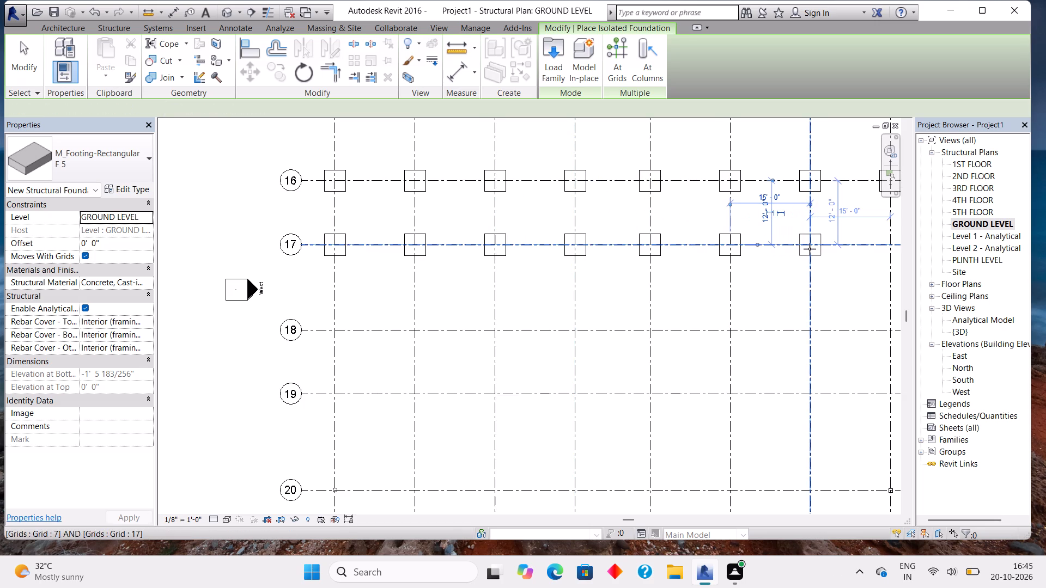
pyautogui.click(810, 249)
pyautogui.moveTo(810, 249); pyautogui.dragTo(569, 271, button='middle')
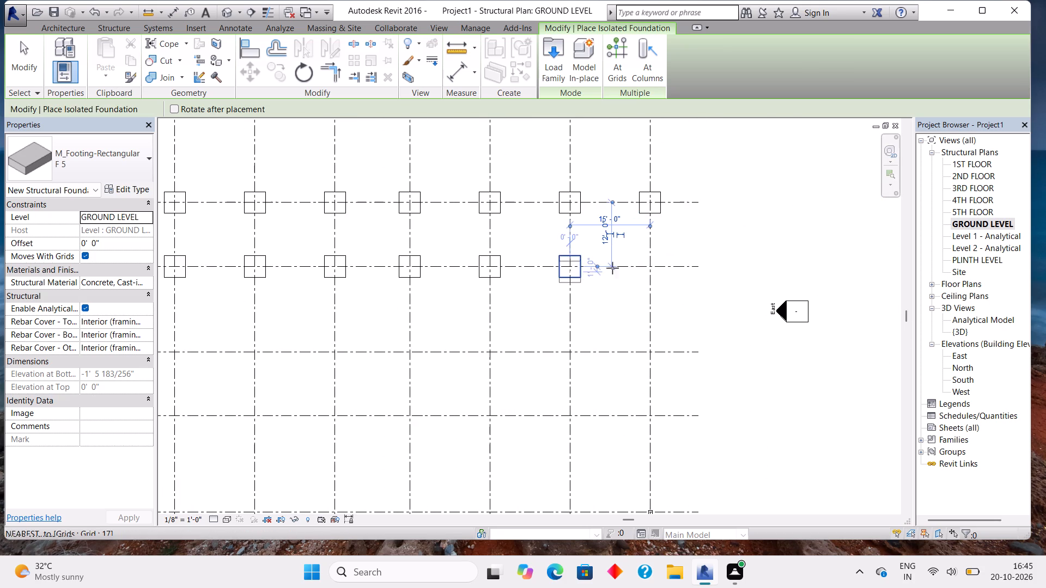
pyautogui.click(646, 271)
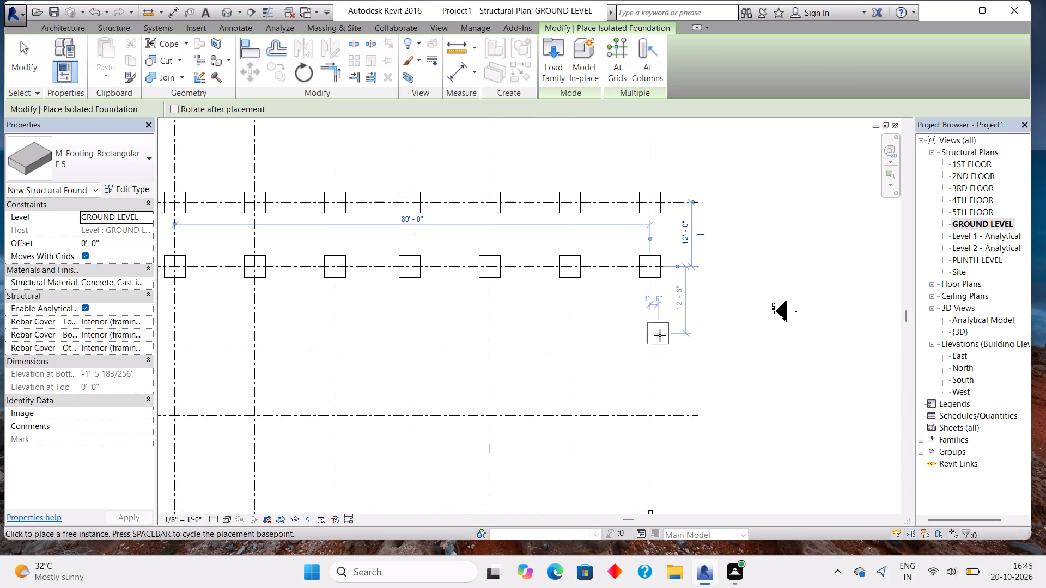
# Place F 5 footings along grid 18 at every intersection, working from grid 8 back to grid 1.
pyautogui.click(652, 350)
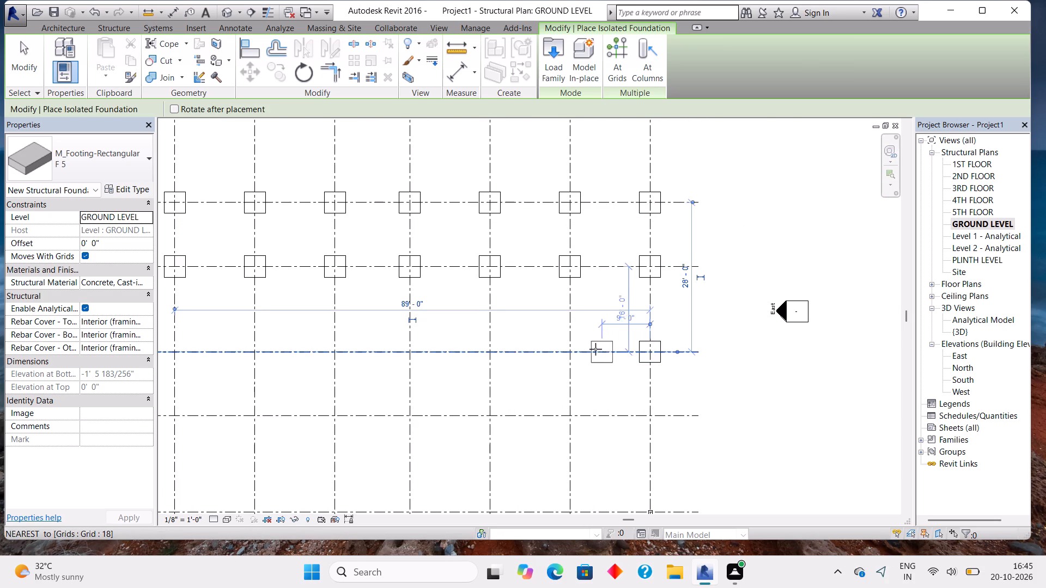
pyautogui.click(573, 353)
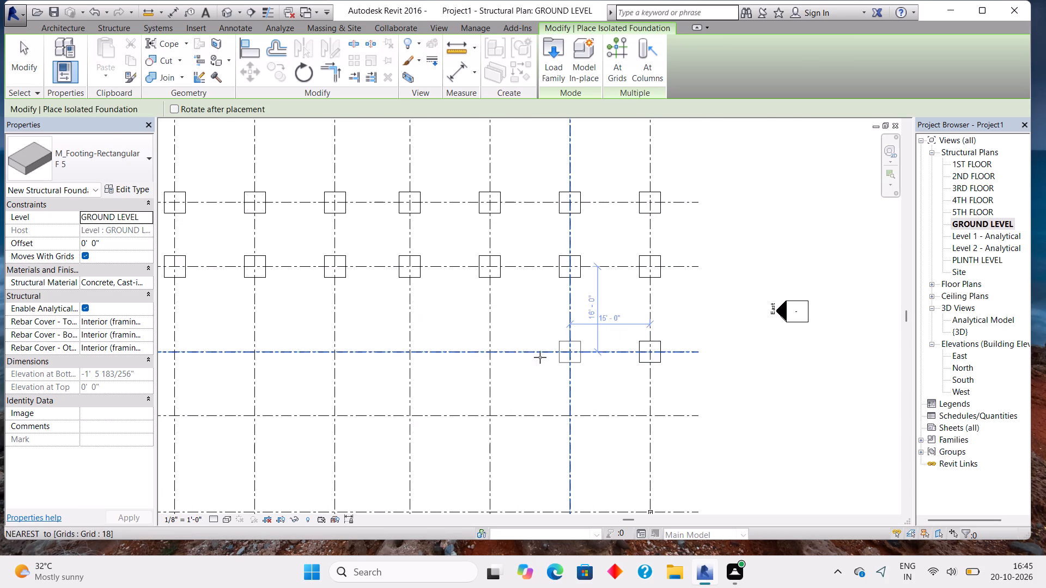
pyautogui.click(494, 354)
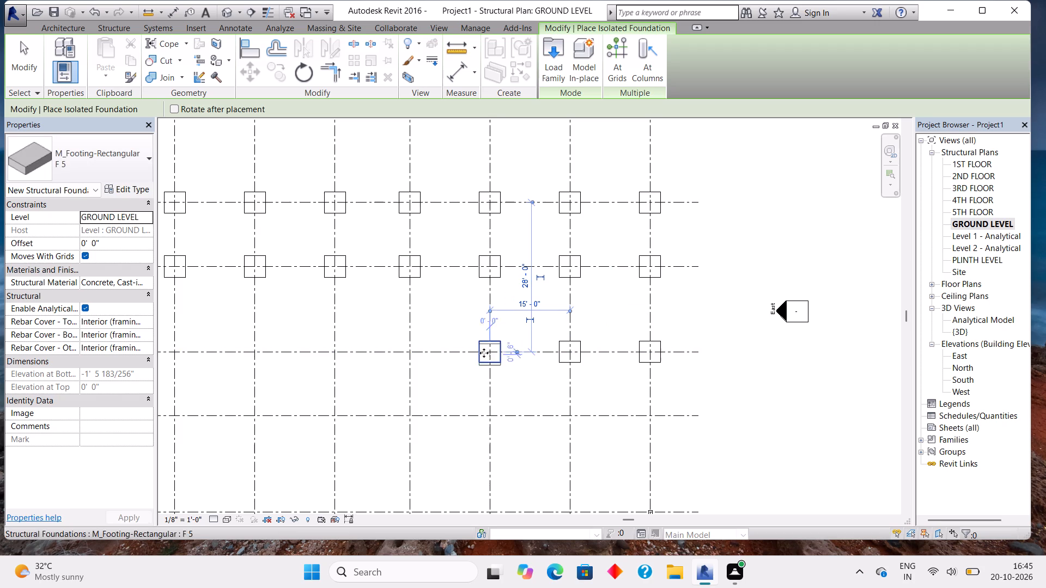
pyautogui.click(409, 352)
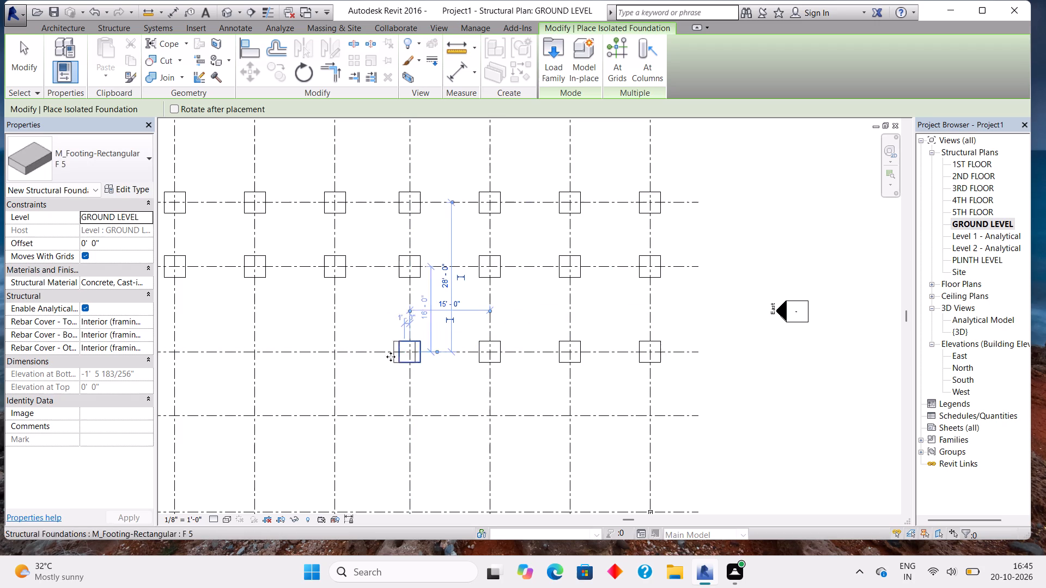
pyautogui.click(333, 352)
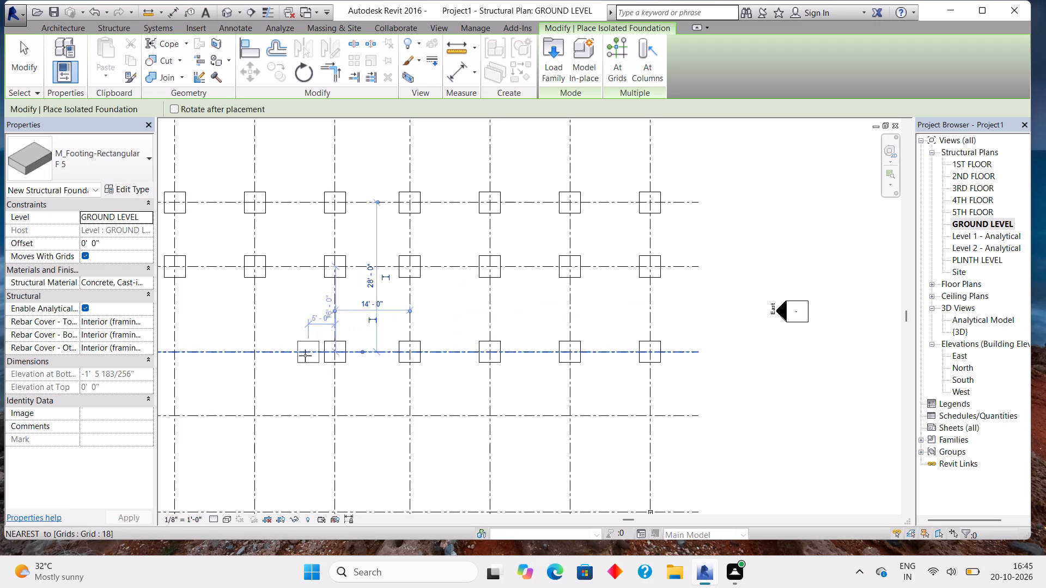
pyautogui.click(256, 355)
pyautogui.moveTo(256, 355); pyautogui.dragTo(546, 329, button='middle')
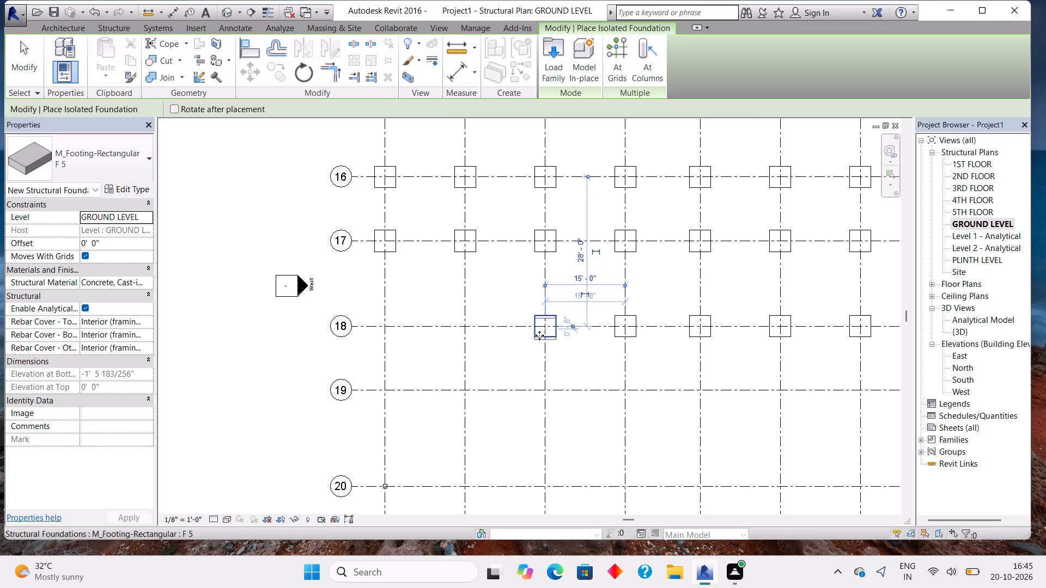
pyautogui.click(462, 324)
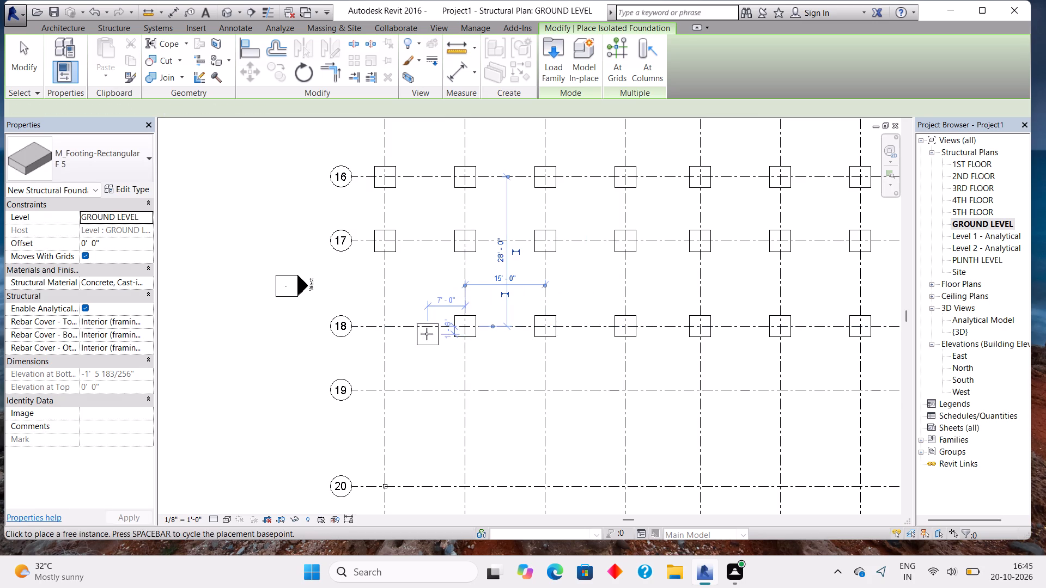
pyautogui.click(391, 330)
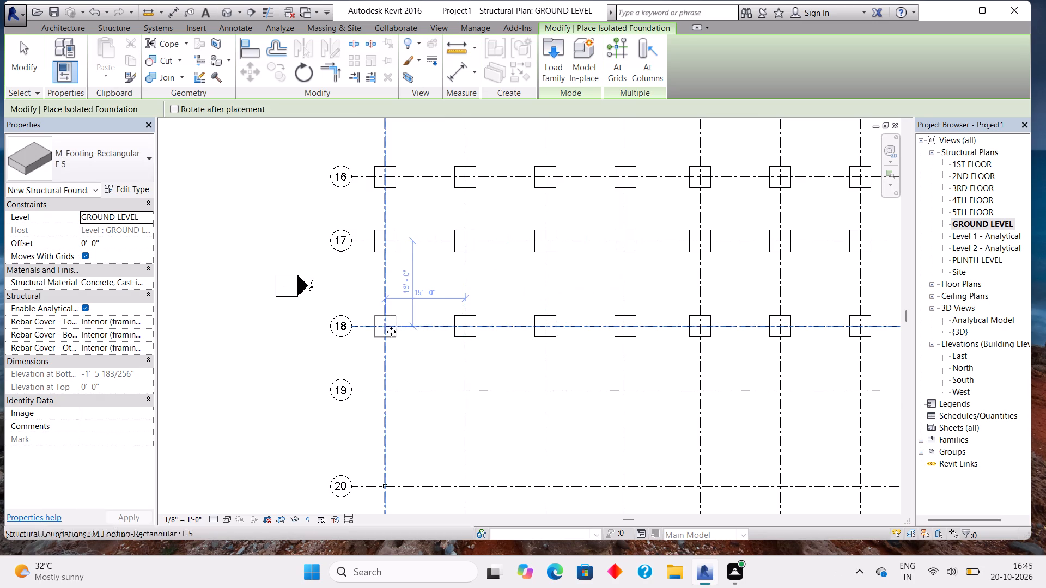
# Place F 5 footings along grid 19 at its intersections with grids 1 through 8.
pyautogui.click(380, 394)
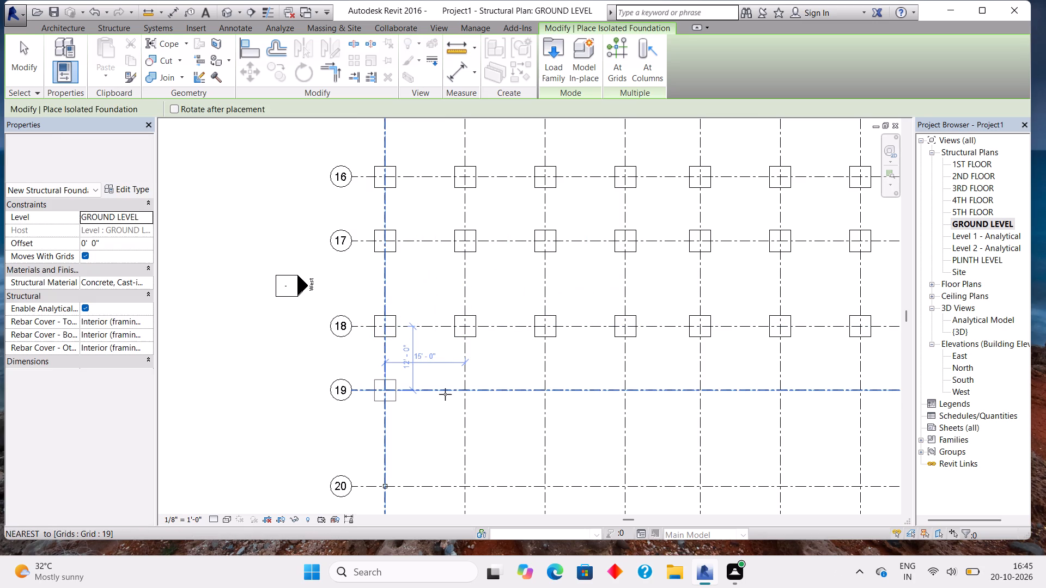
pyautogui.click(469, 390)
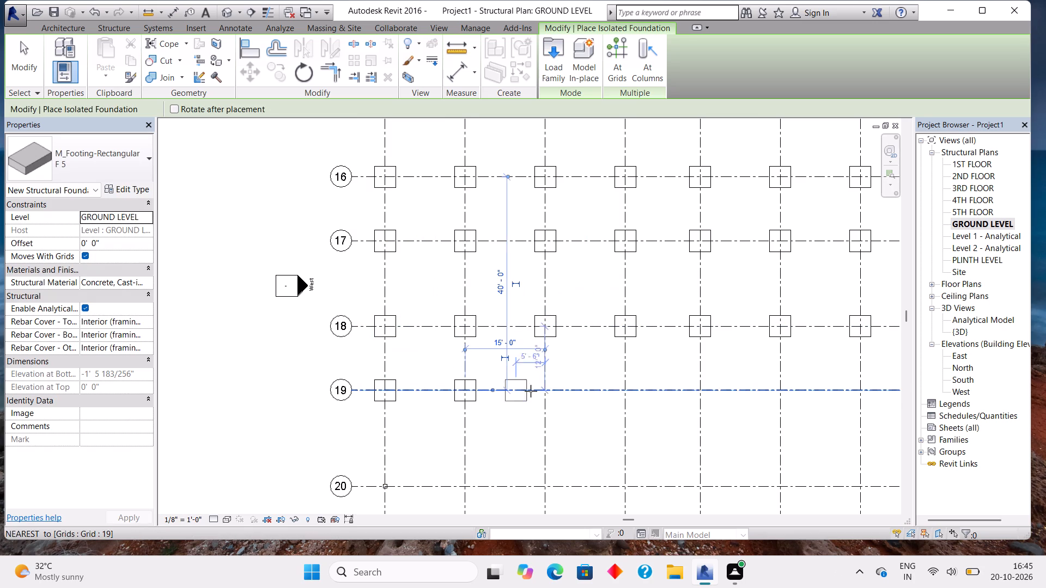
pyautogui.click(543, 387)
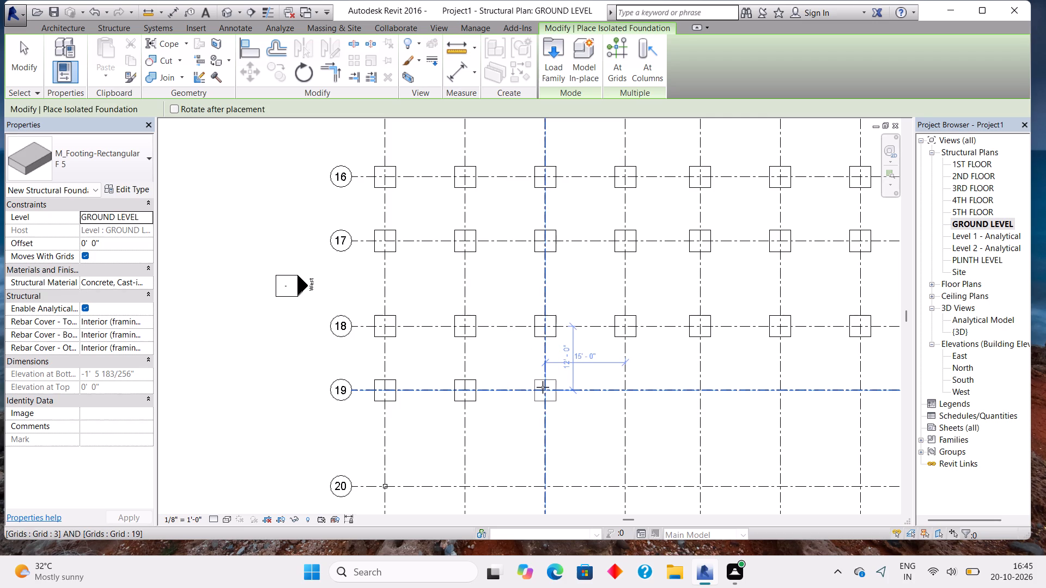
pyautogui.click(622, 394)
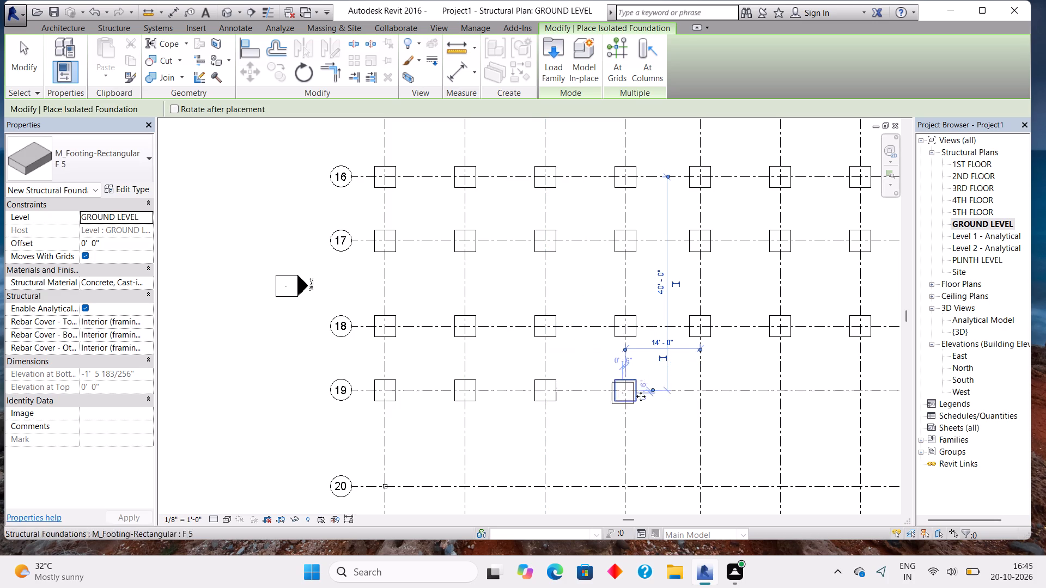
pyautogui.click(702, 390)
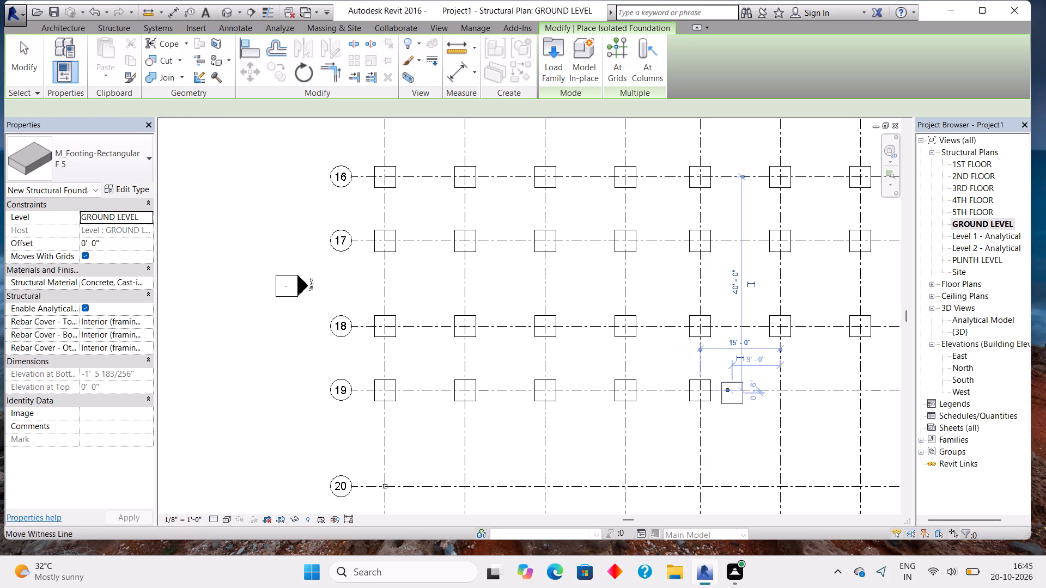
pyautogui.click(778, 391)
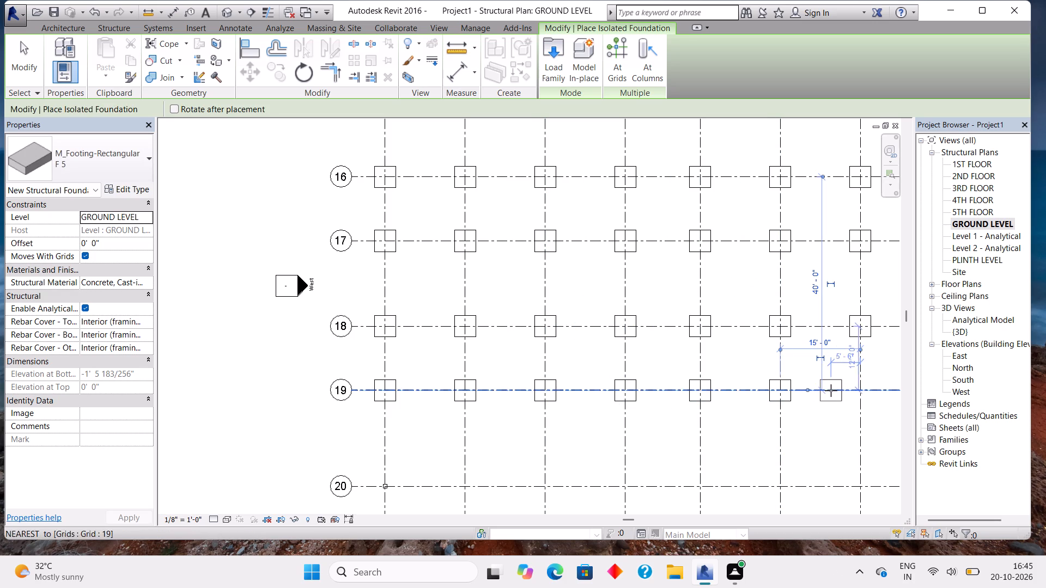
pyautogui.moveTo(832, 390); pyautogui.dragTo(621, 357, button='middle')
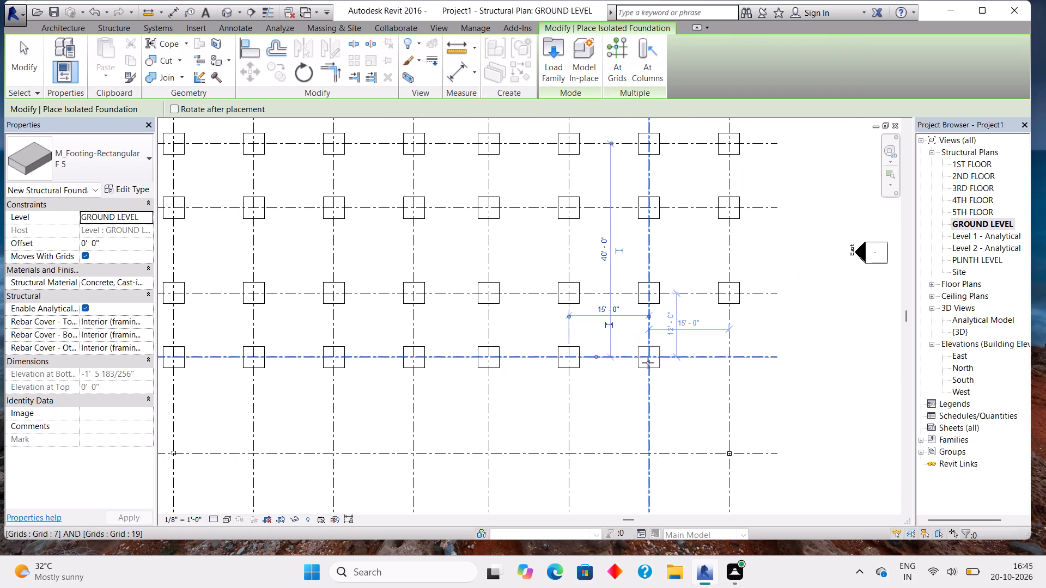
pyautogui.click(650, 357)
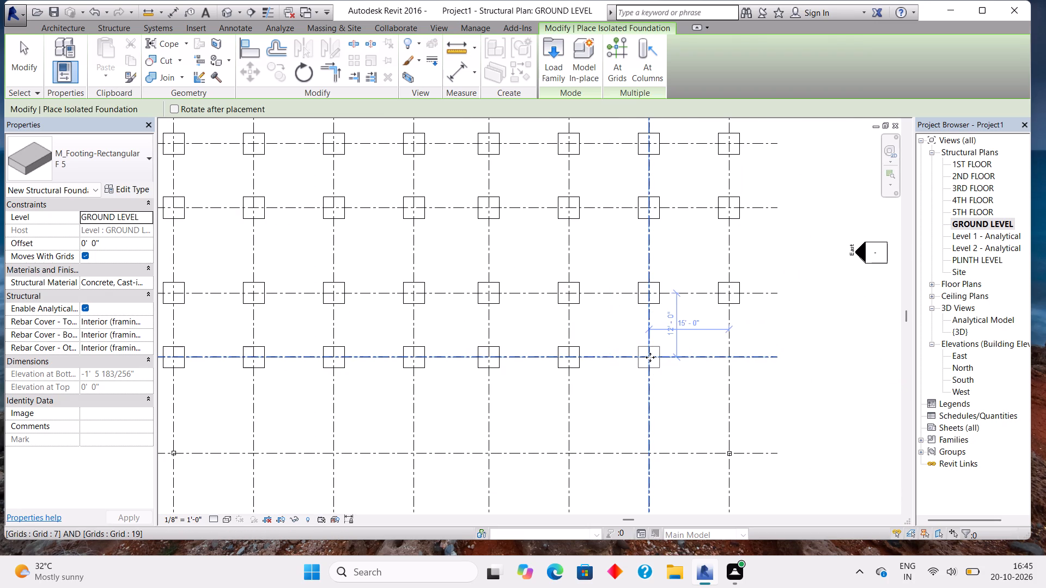
pyautogui.click(728, 358)
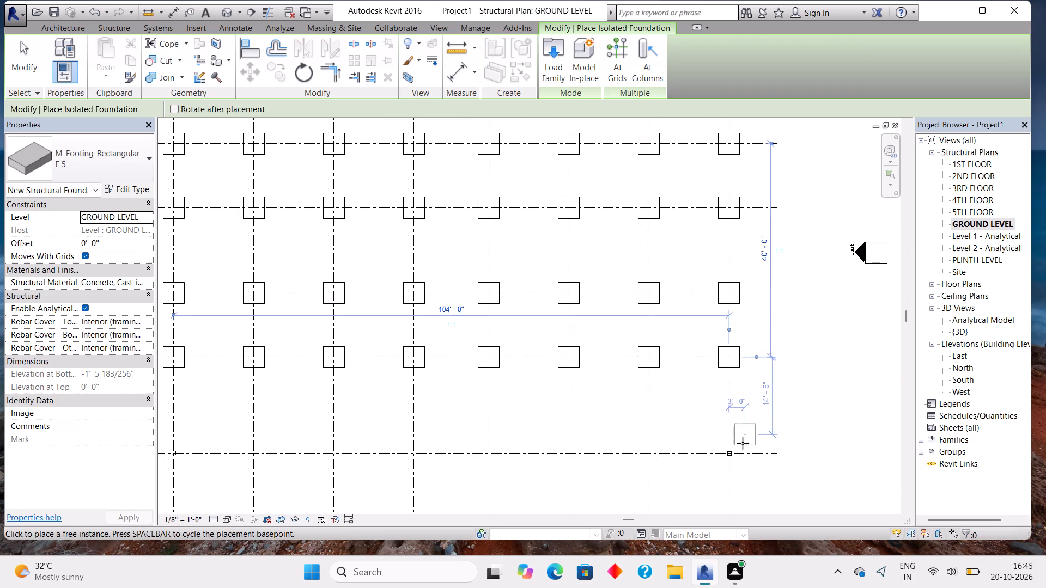
# Place F 5 footings along grid 20 from grid 8 back to grid 1, and end the footing placement.
pyautogui.click(731, 454)
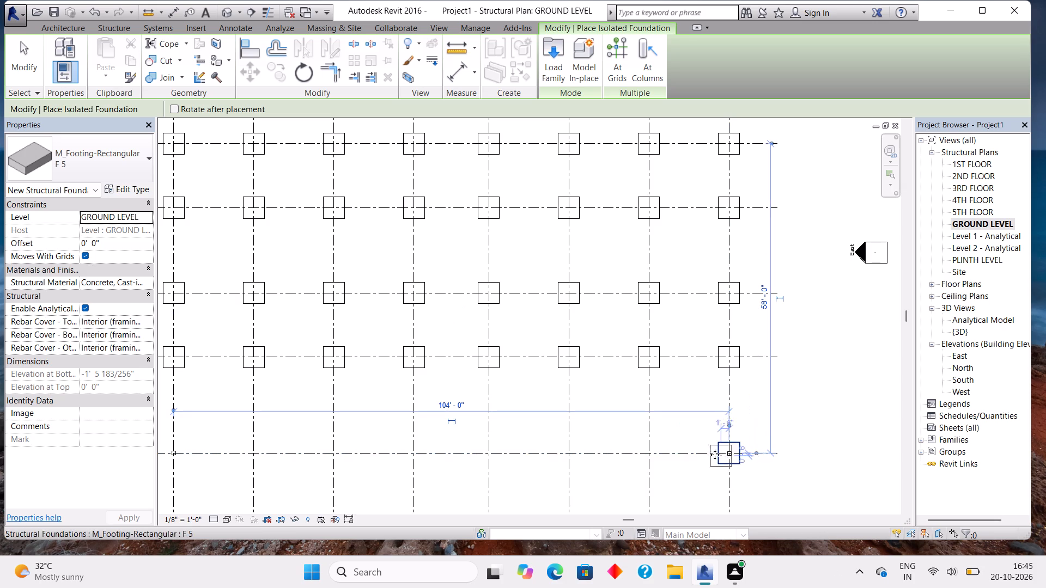
pyautogui.click(649, 456)
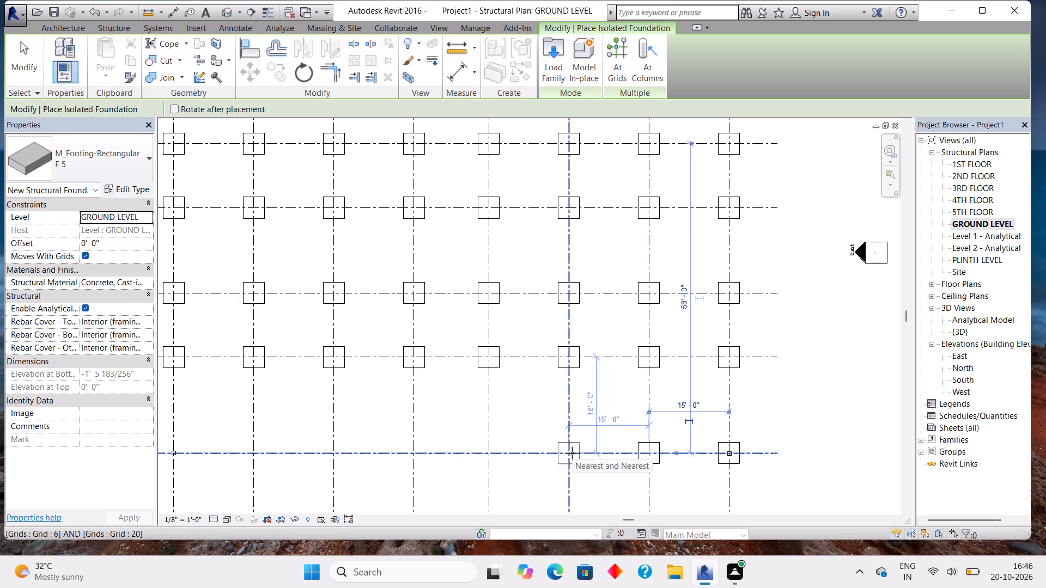
pyautogui.click(572, 453)
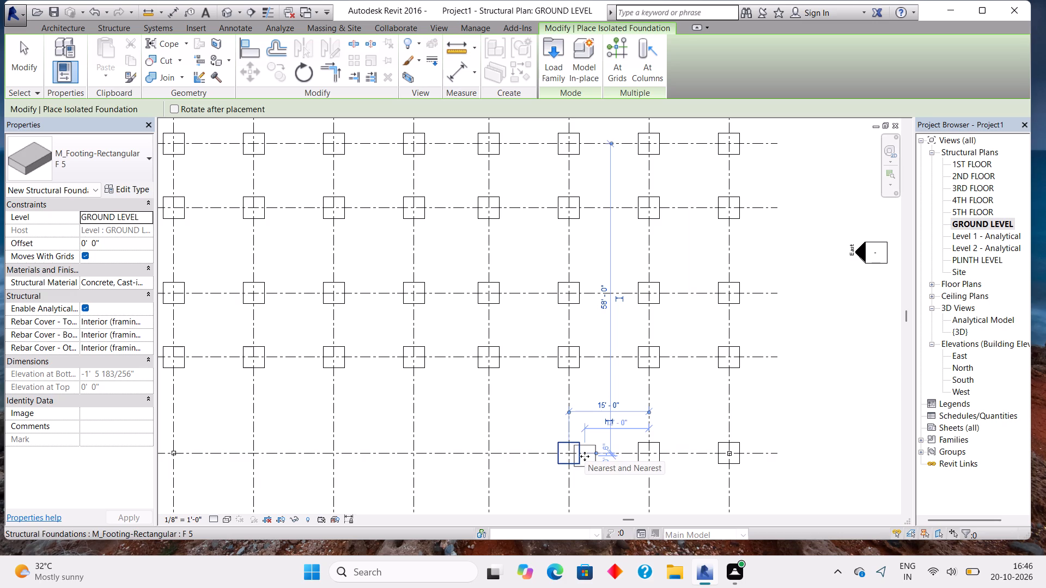
pyautogui.click(489, 458)
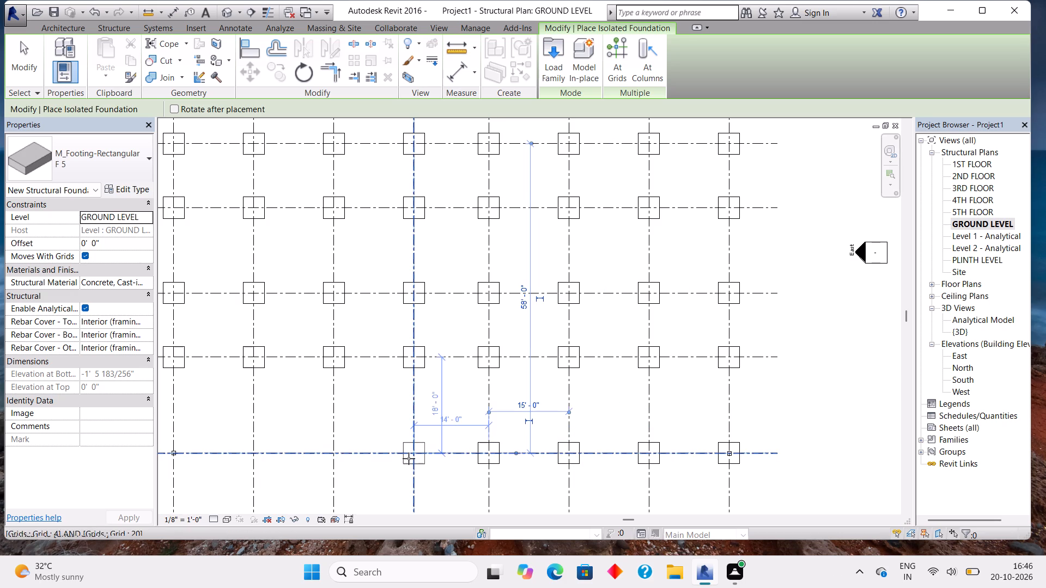
pyautogui.click(409, 458)
pyautogui.click(333, 455)
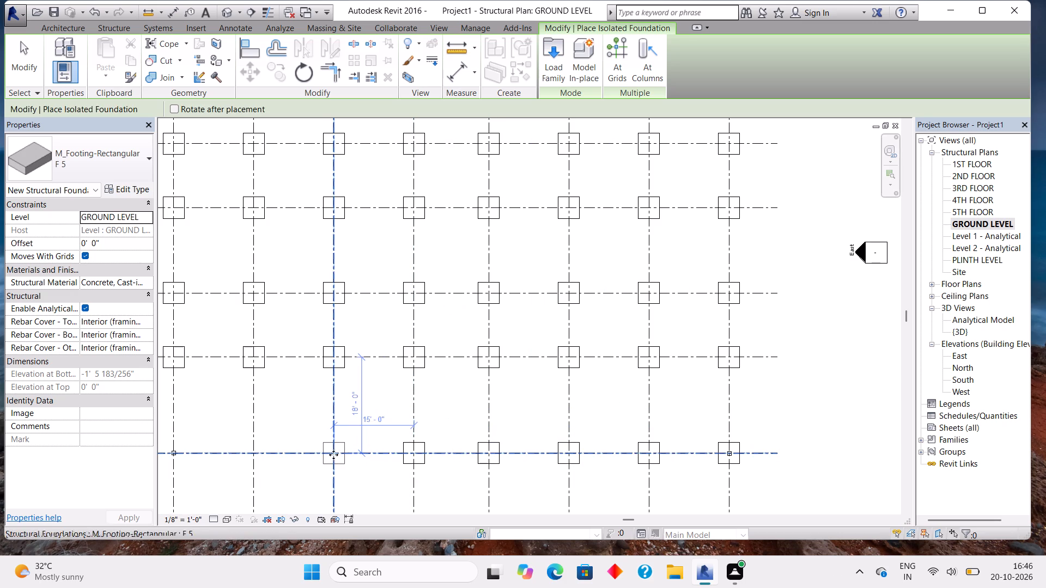
pyautogui.click(252, 457)
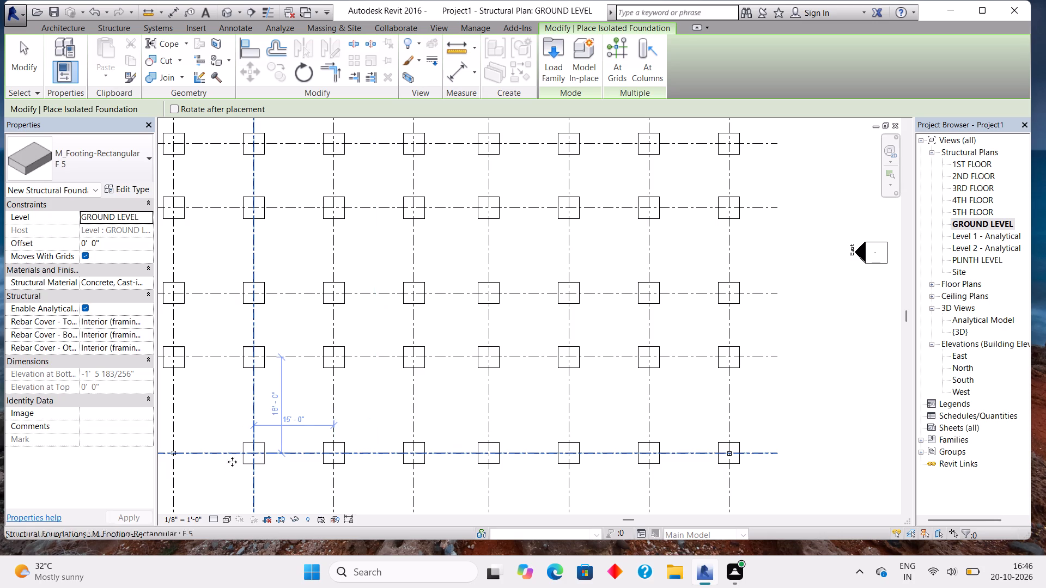
pyautogui.click(175, 454)
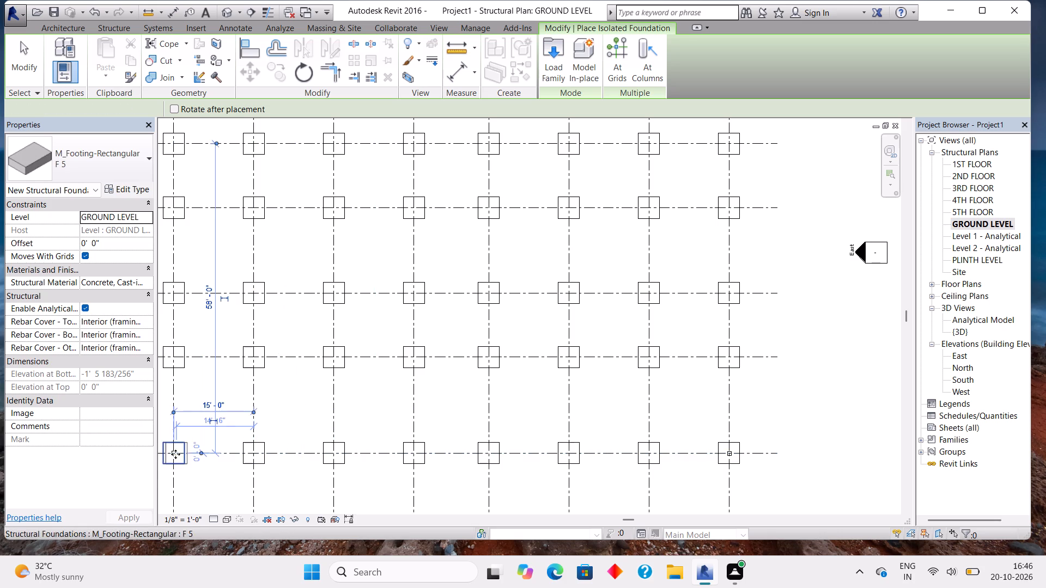
pyautogui.scroll(-7, 238, 414)
pyautogui.moveTo(382, 315); pyautogui.dragTo(488, 297, button='middle')
pyautogui.scroll(6, 390, 316)
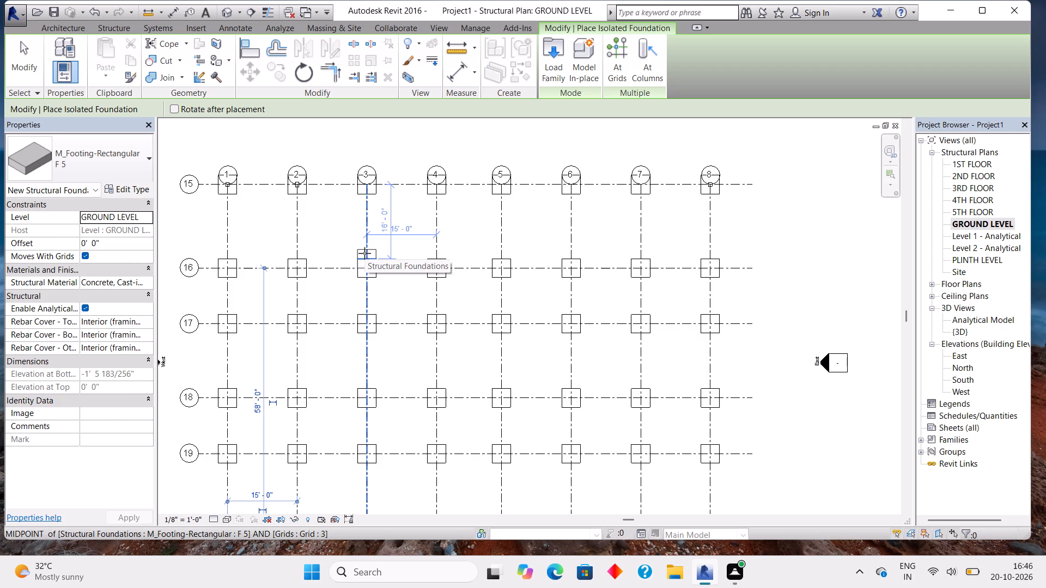
pyautogui.press('Escape')
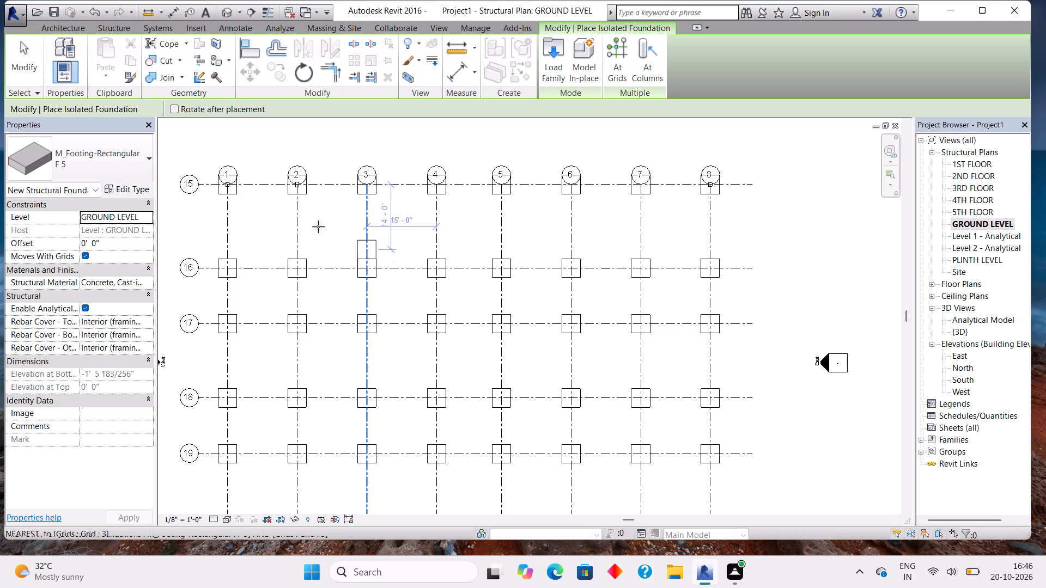
# Extend the heads of grids 1, 2, 3 and 4 upward so their bubbles sit clear above the grid 15 footings.
pyautogui.moveTo(210, 177); pyautogui.dragTo(242, 284, button='middle')
pyautogui.scroll(6, 242, 285)
pyautogui.press('Escape')
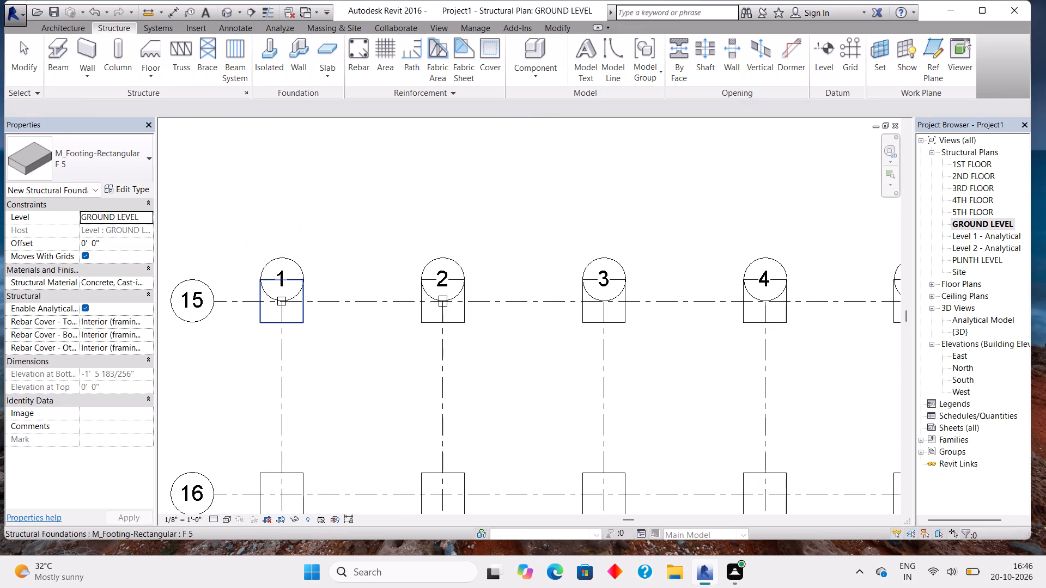
pyautogui.click(285, 262)
pyautogui.moveTo(284, 259); pyautogui.dragTo(284, 194)
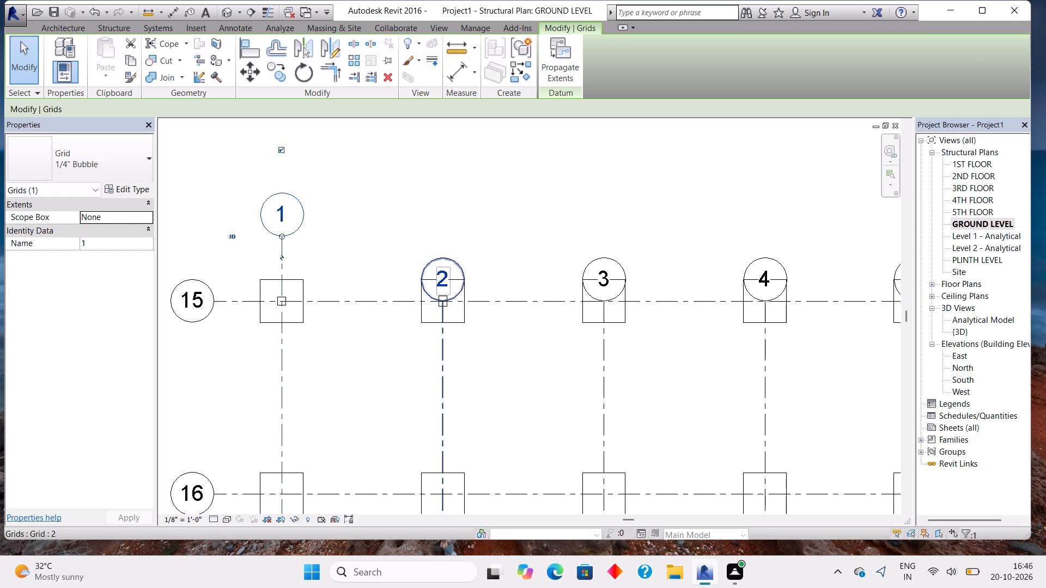
pyautogui.moveTo(440, 252); pyautogui.dragTo(430, 210)
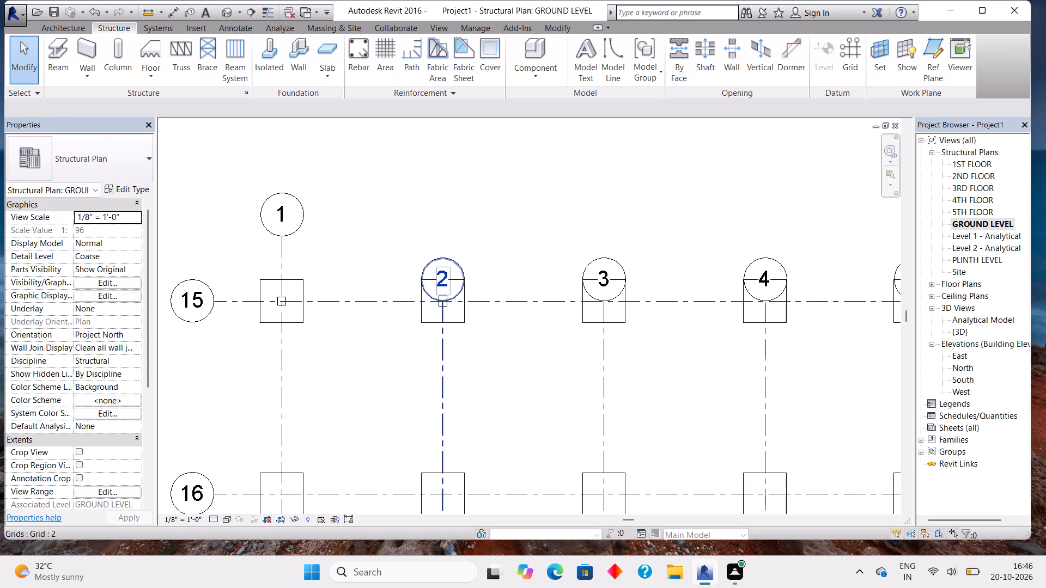
pyautogui.moveTo(442, 261); pyautogui.dragTo(443, 206)
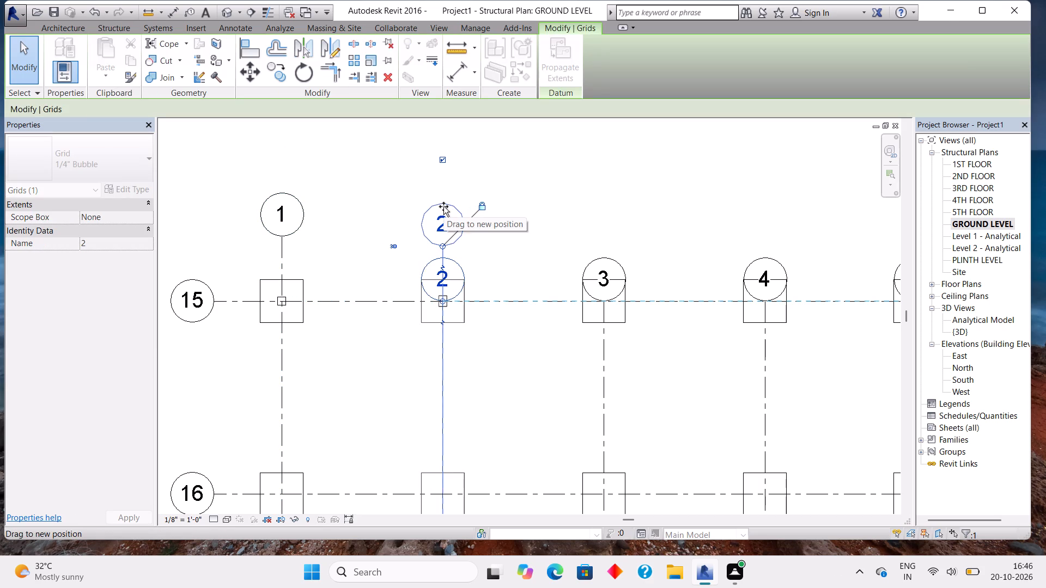
pyautogui.moveTo(443, 206); pyautogui.dragTo(447, 191)
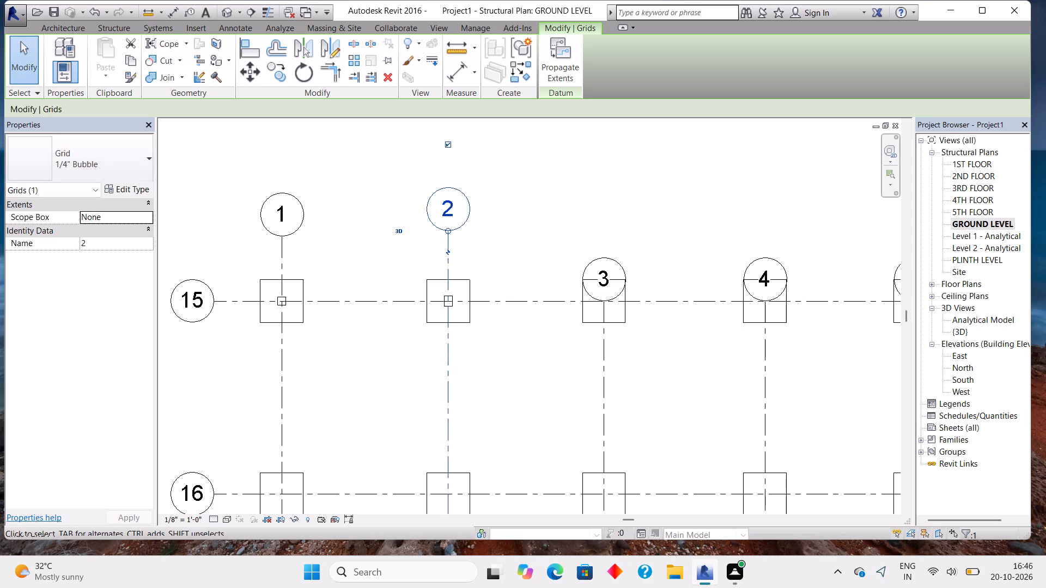
pyautogui.moveTo(608, 256); pyautogui.dragTo(607, 180)
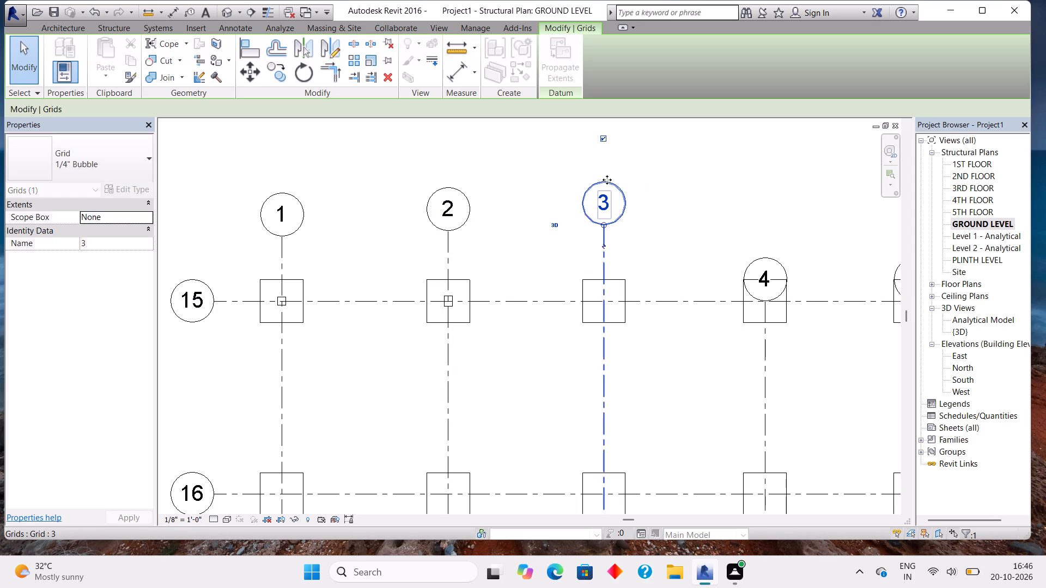
pyautogui.moveTo(771, 255); pyautogui.dragTo(758, 220)
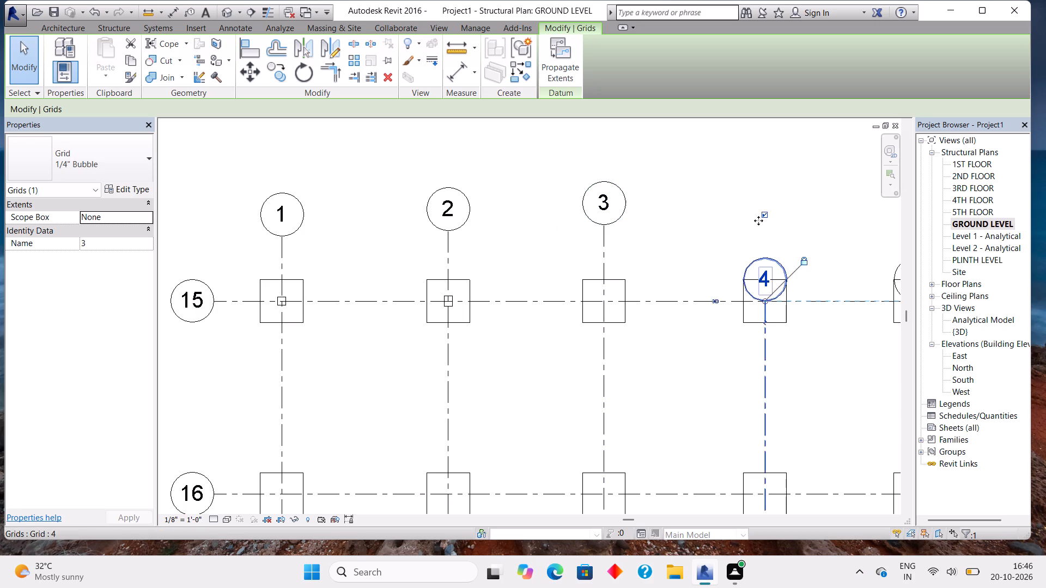
pyautogui.moveTo(758, 220); pyautogui.dragTo(771, 174)
# Extend the heads of grids 5 and 6 upward, clear of the grid 15 footings and roughly level with grid 4's bubble.
pyautogui.moveTo(809, 226); pyautogui.dragTo(600, 219, button='middle')
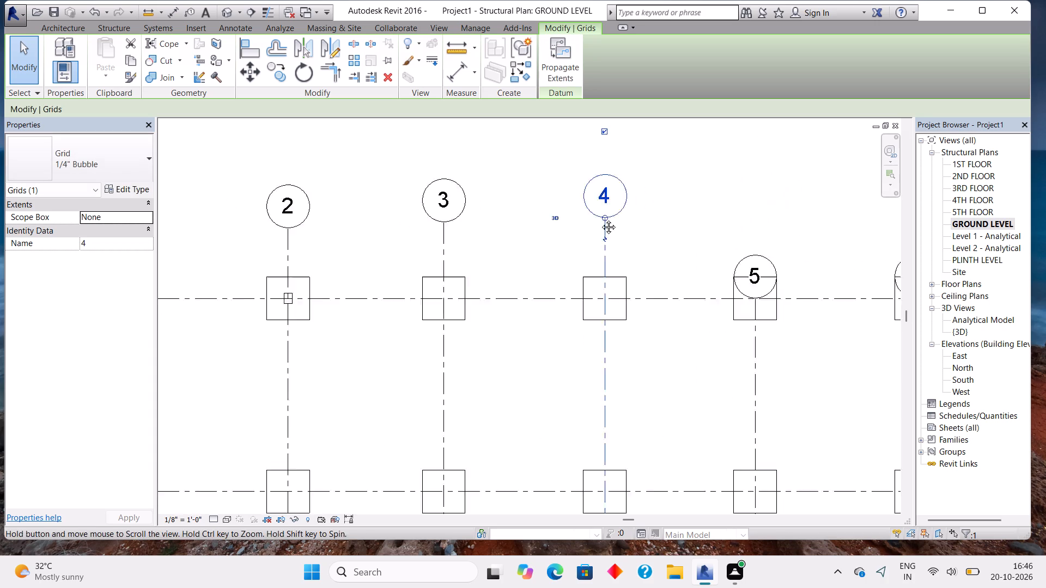
pyautogui.moveTo(600, 219); pyautogui.dragTo(599, 219, button='middle')
pyautogui.moveTo(714, 252); pyautogui.dragTo(710, 202)
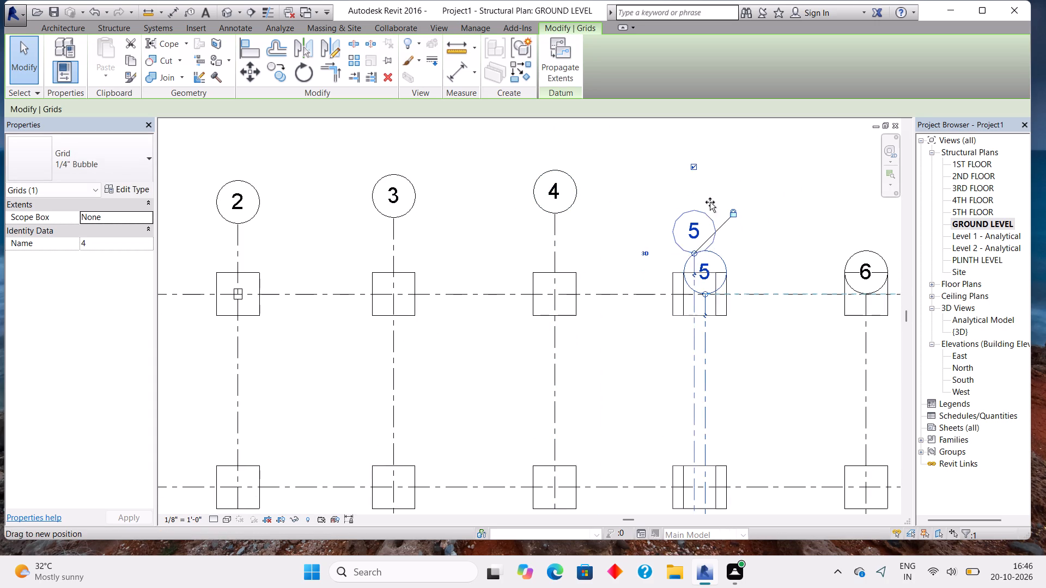
pyautogui.moveTo(710, 202); pyautogui.dragTo(715, 175)
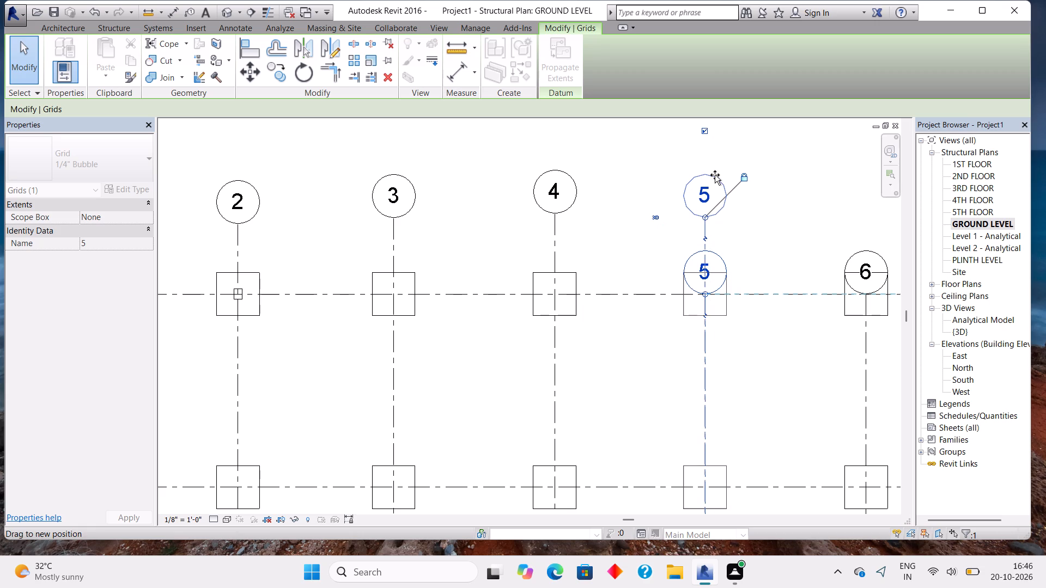
pyautogui.moveTo(715, 175); pyautogui.dragTo(715, 174)
pyautogui.moveTo(839, 243); pyautogui.dragTo(594, 200, button='middle')
pyautogui.moveTo(625, 206); pyautogui.dragTo(622, 184)
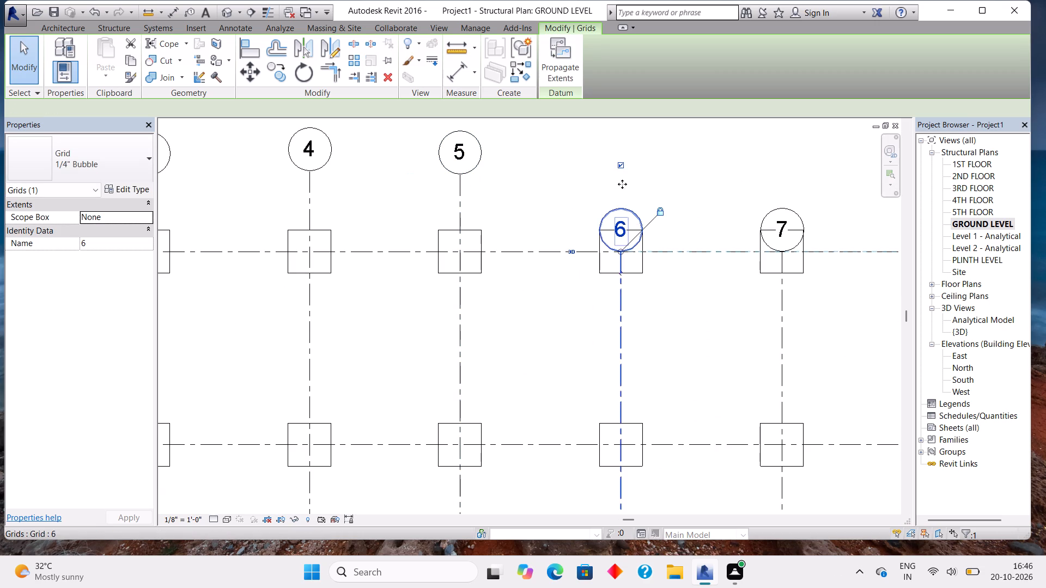
pyautogui.moveTo(622, 184); pyautogui.dragTo(622, 132)
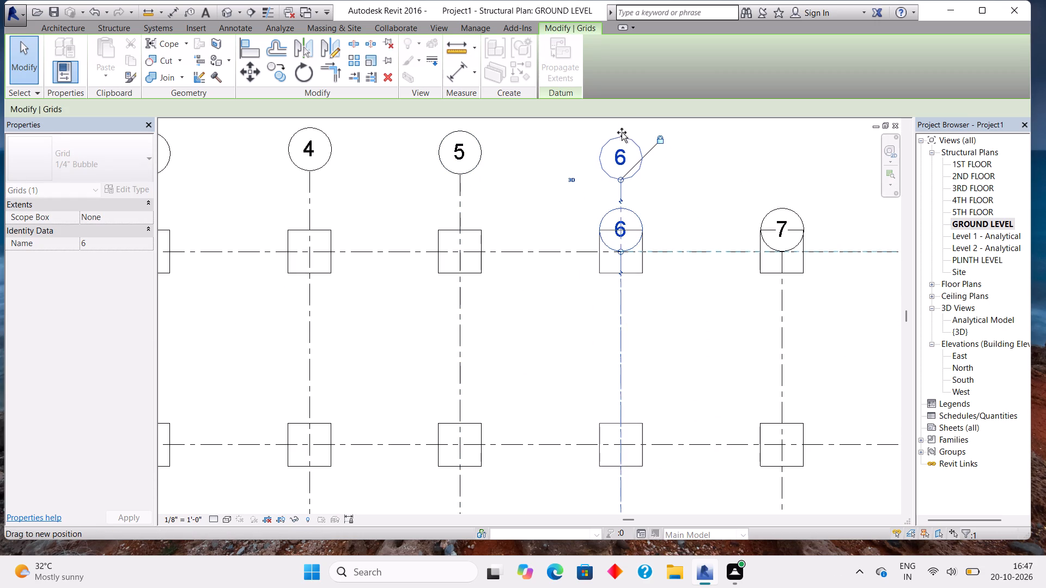
pyautogui.moveTo(622, 132); pyautogui.dragTo(627, 128)
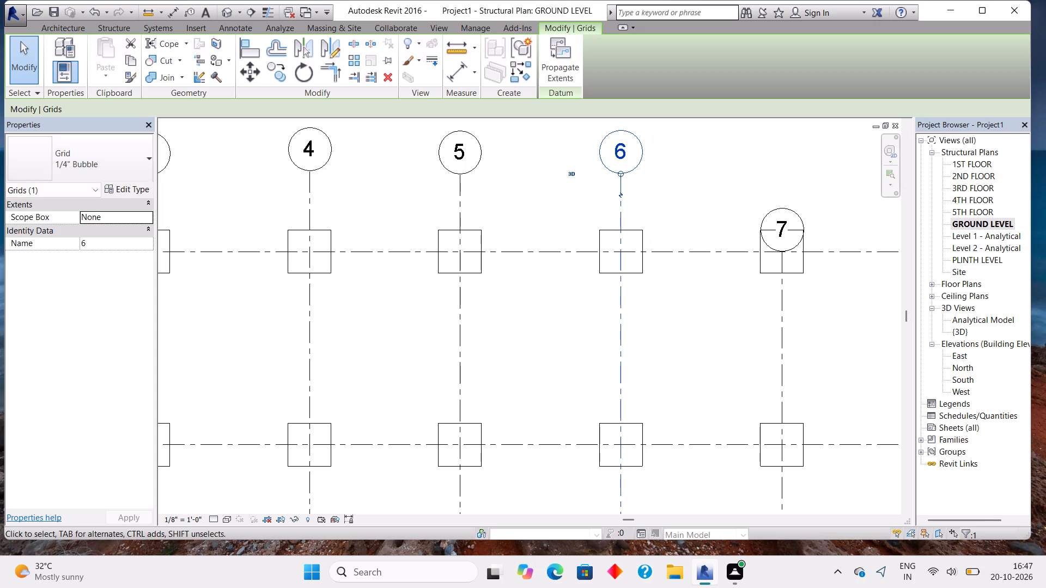
# Extend the heads of grids 7 and 8 upward, clear of the grid 15 footings and roughly level with grid 6's bubble.
pyautogui.moveTo(767, 205); pyautogui.dragTo(594, 246, button='middle')
pyautogui.moveTo(614, 250); pyautogui.dragTo(611, 236)
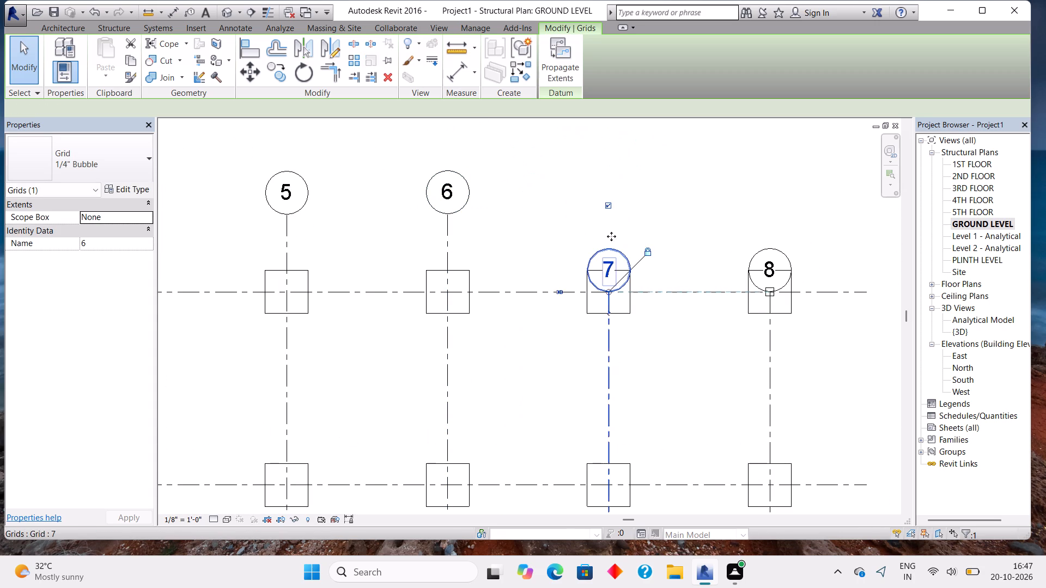
pyautogui.moveTo(611, 236); pyautogui.dragTo(608, 170)
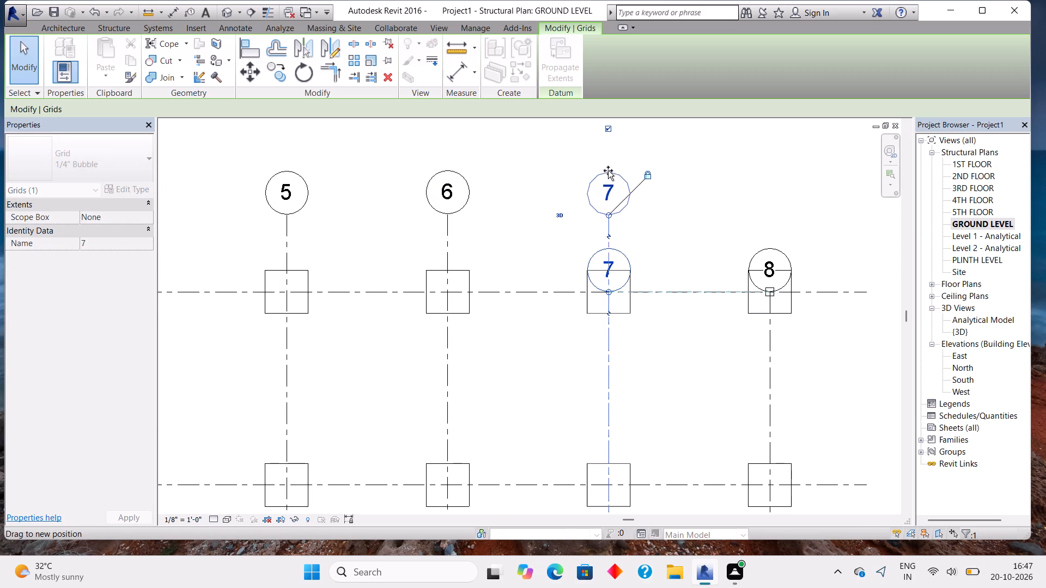
pyautogui.moveTo(608, 170); pyautogui.dragTo(611, 171)
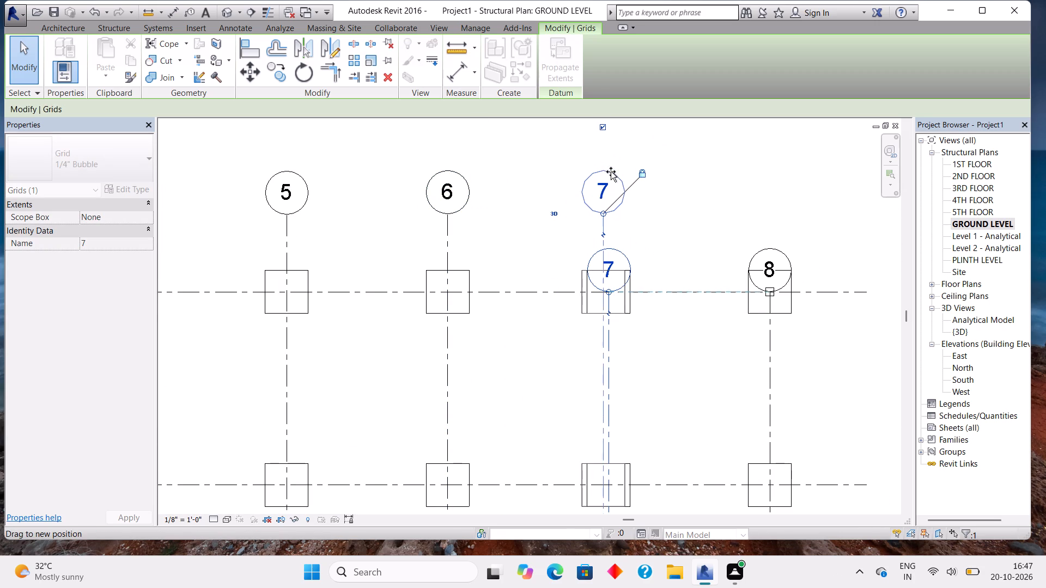
pyautogui.moveTo(611, 171); pyautogui.dragTo(615, 179)
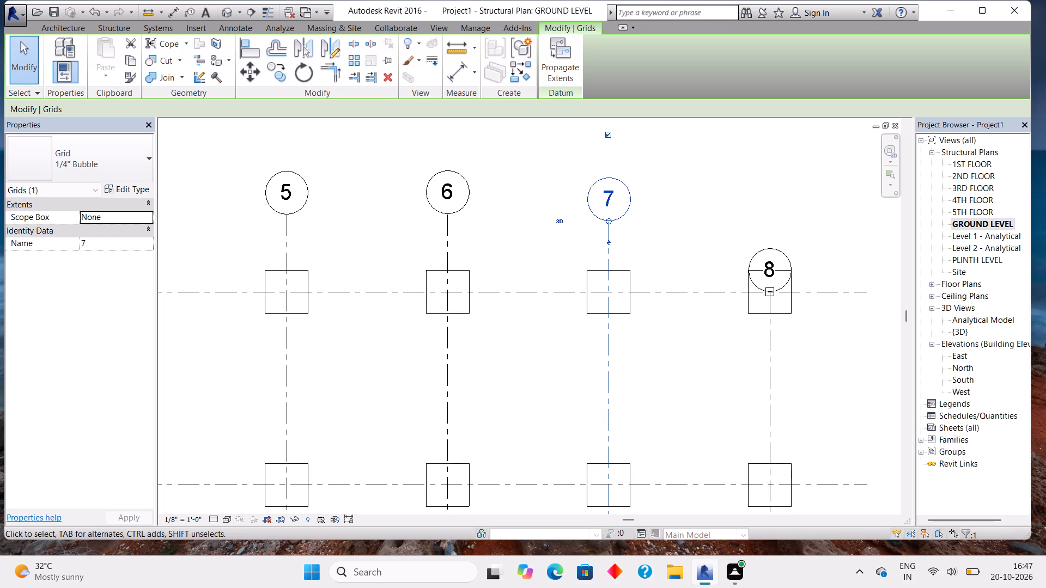
pyautogui.moveTo(768, 248); pyautogui.dragTo(770, 188)
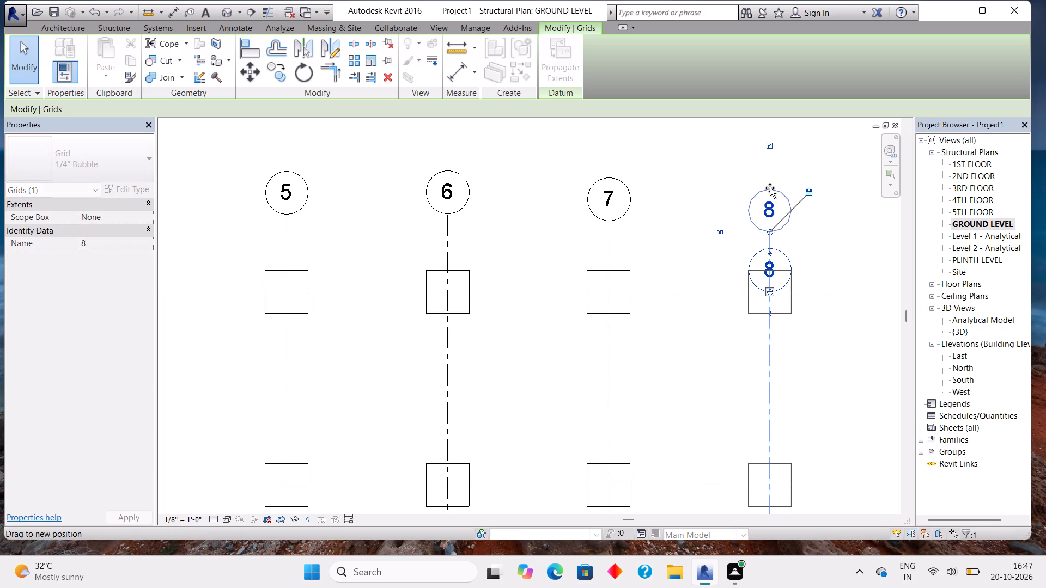
pyautogui.moveTo(770, 188); pyautogui.dragTo(769, 170)
pyautogui.scroll(-3, 769, 170)
pyautogui.scroll(-8, 717, 256)
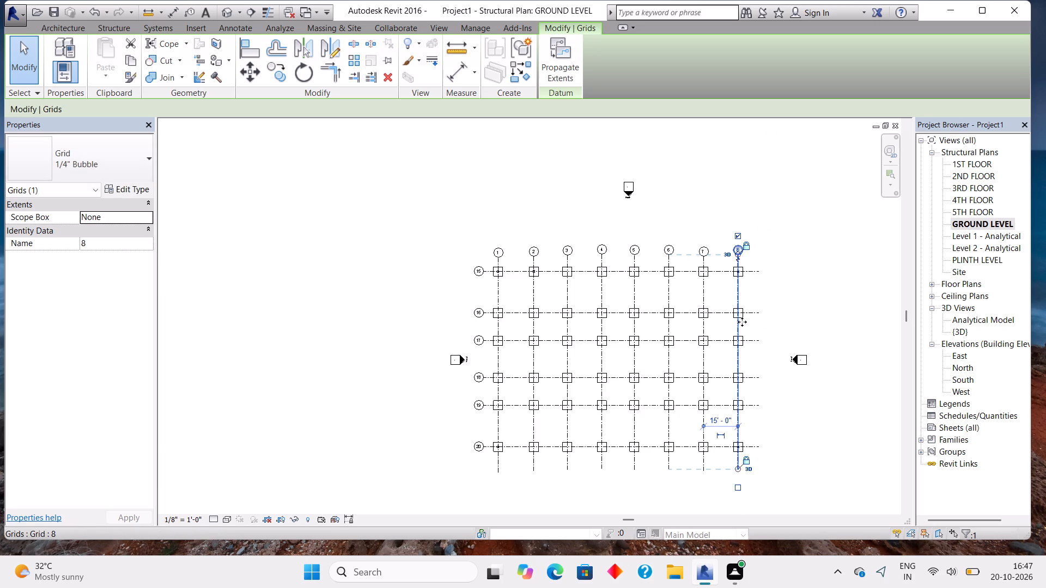
pyautogui.scroll(-1, 719, 339)
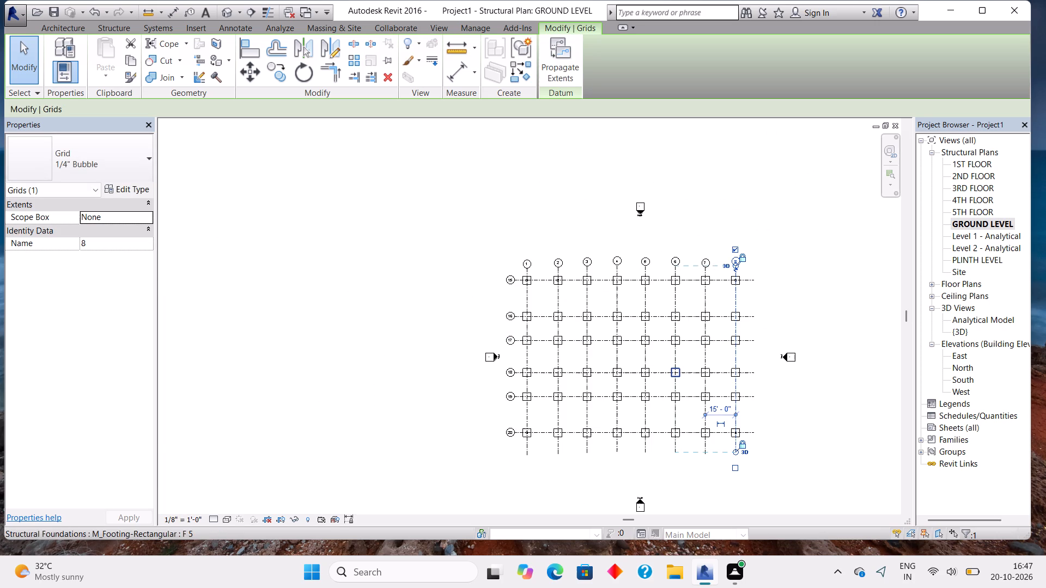
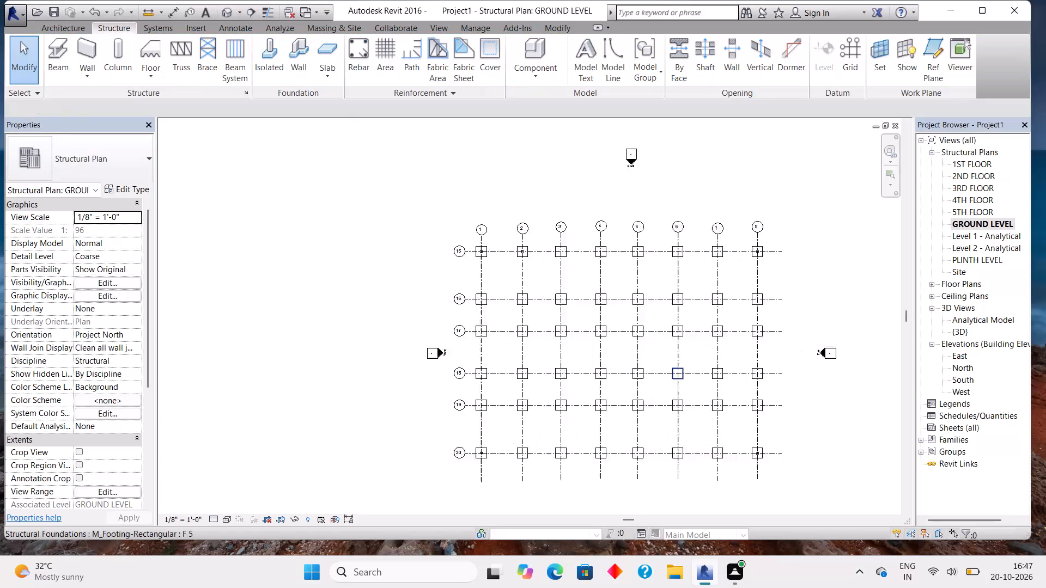
# With the Structural Column command, resize the M_Concrete-Rectangular-Column type C1 to b 14" and h 14".
pyautogui.scroll(-5, 668, 370)
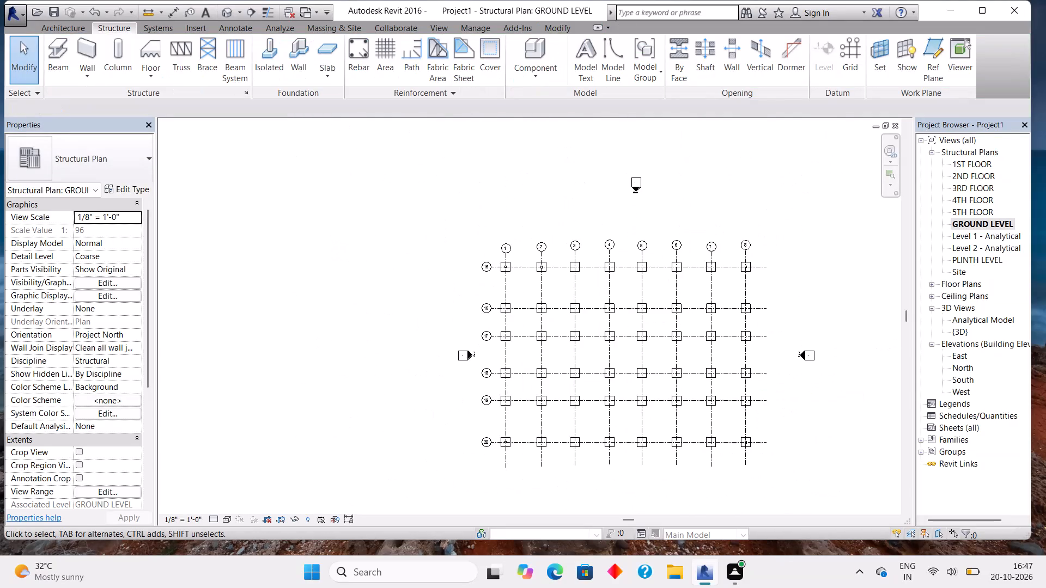
pyautogui.scroll(4, 668, 370)
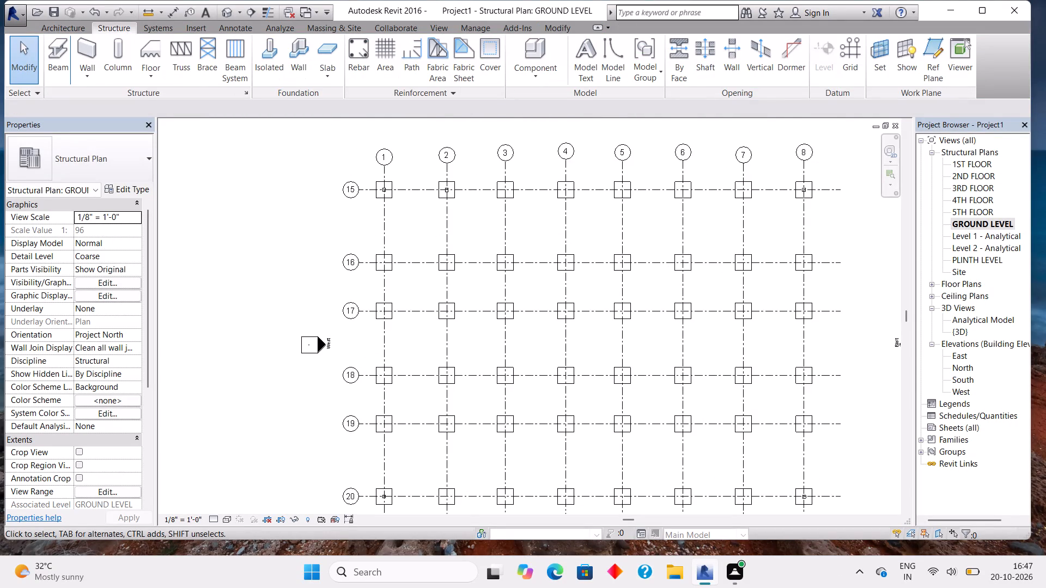
pyautogui.click(114, 42)
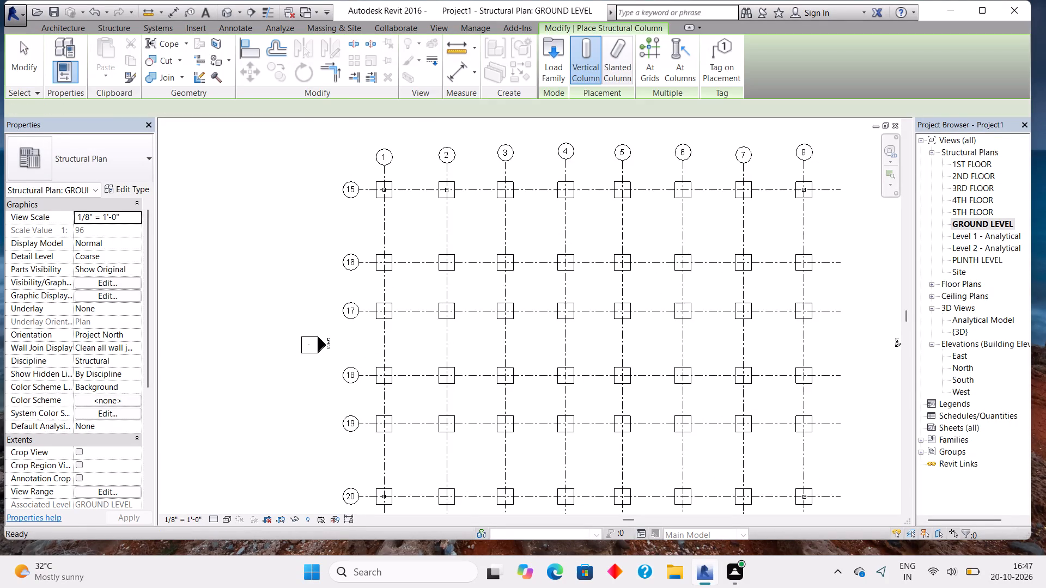
pyautogui.click(131, 161)
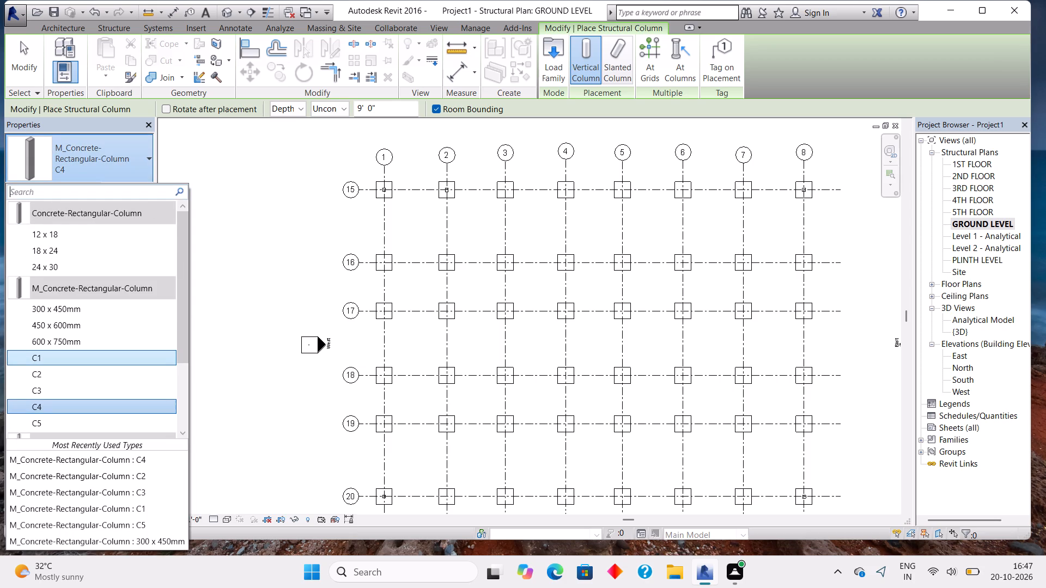
pyautogui.click(37, 369)
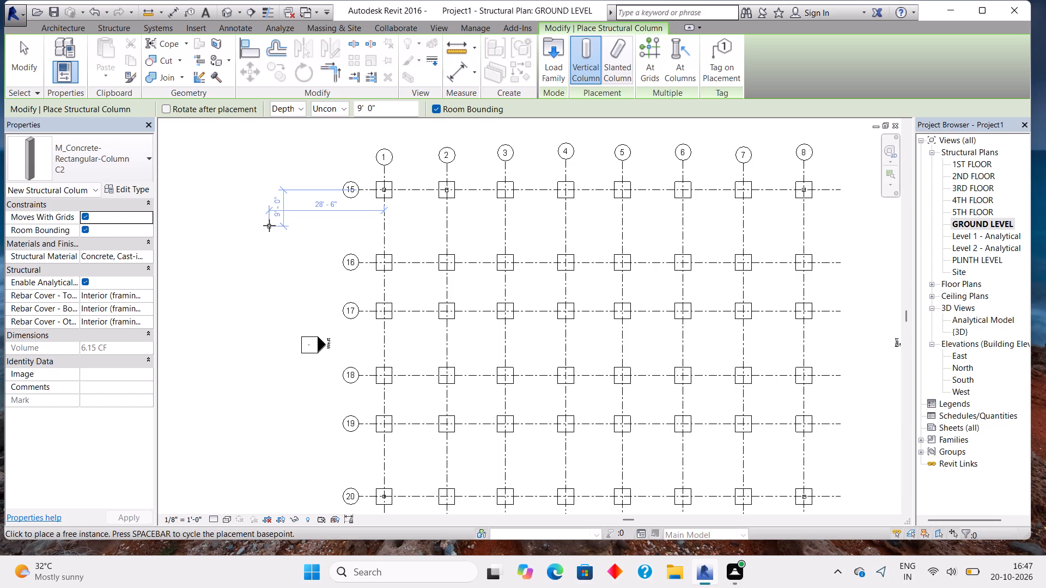
pyautogui.click(138, 158)
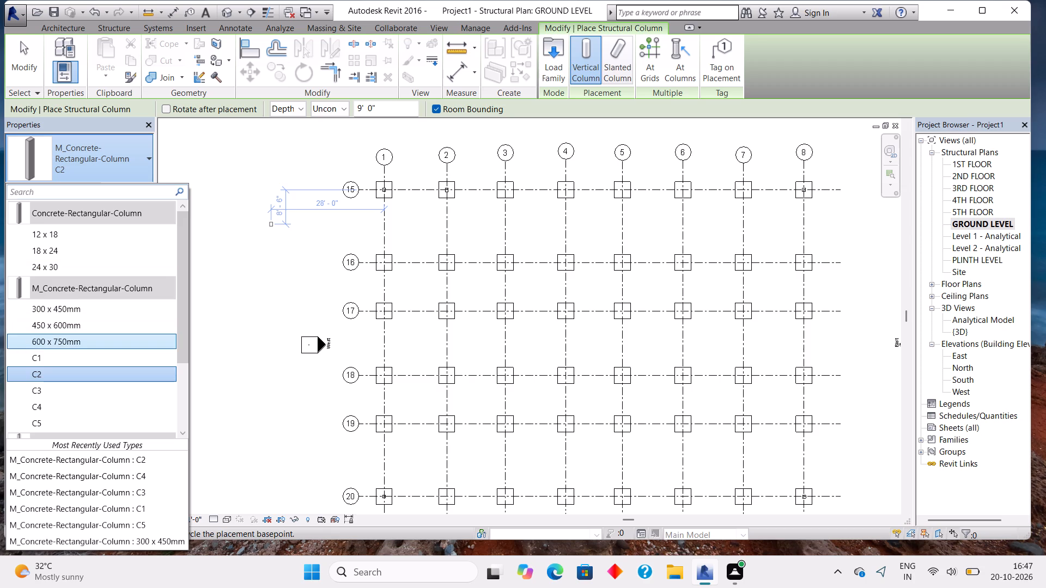
pyautogui.click(79, 365)
pyautogui.click(137, 185)
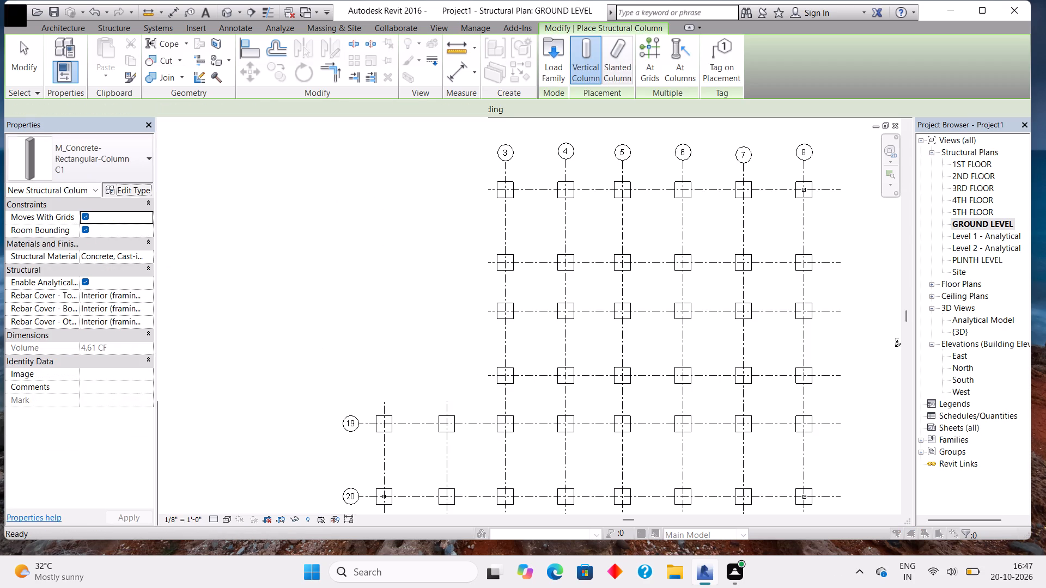
pyautogui.click(774, 213)
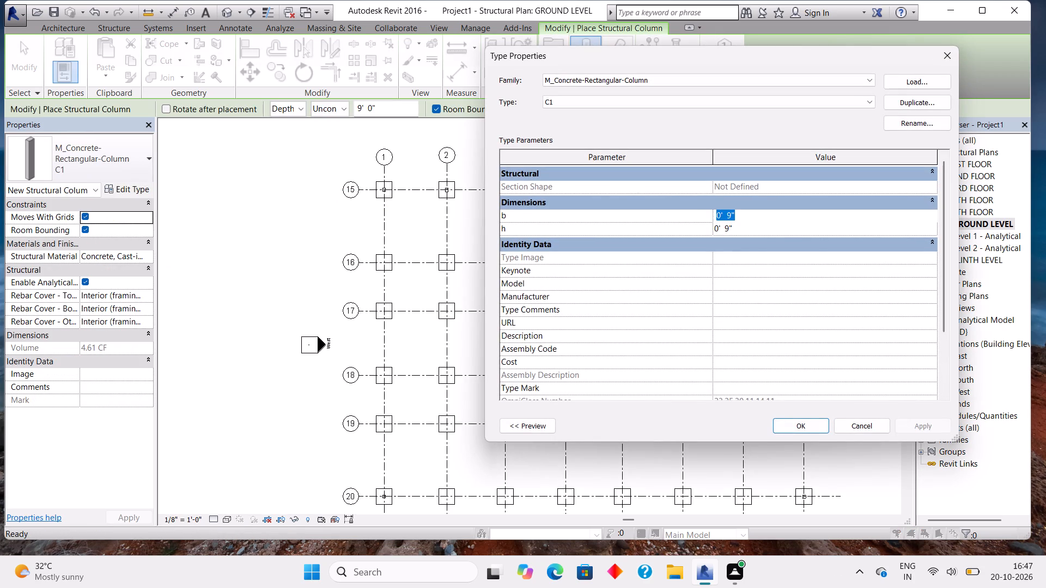
pyautogui.press('BackSpace')
pyautogui.write('14')
pyautogui.hotkey('shift', '"')
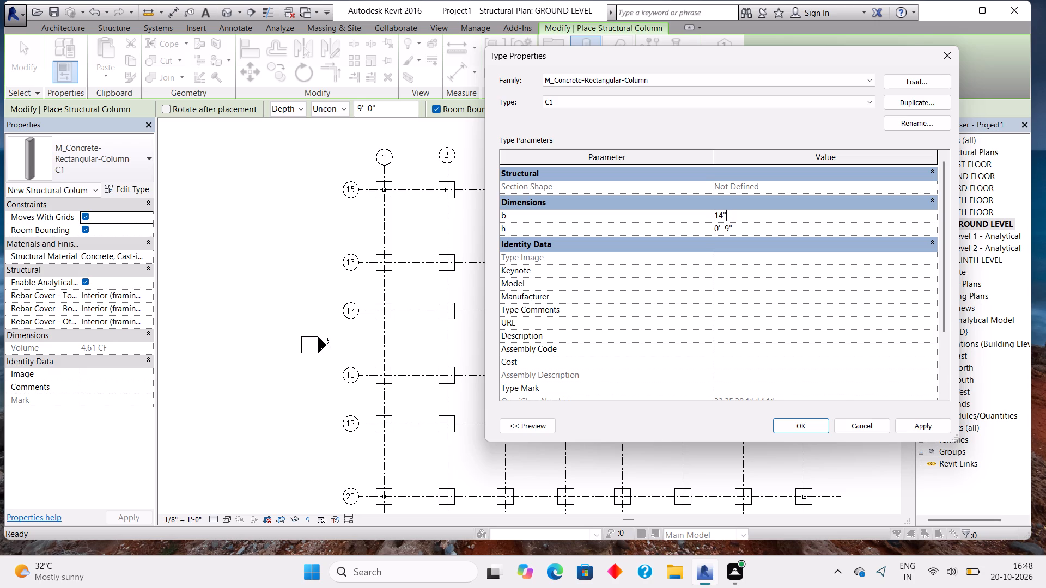
pyautogui.press('Return')
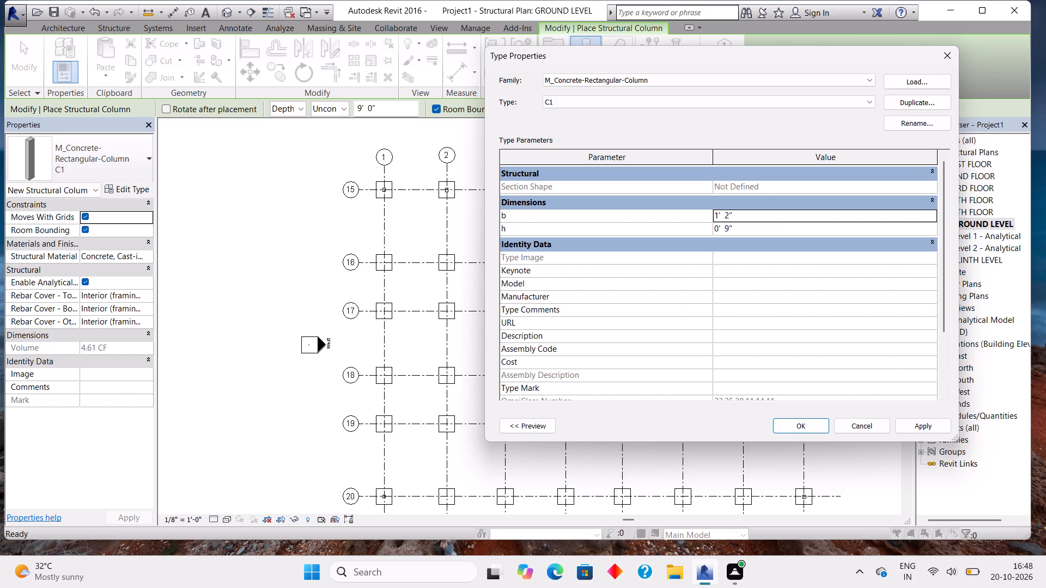
pyautogui.click(774, 225)
pyautogui.press('BackSpace')
pyautogui.write('14"')
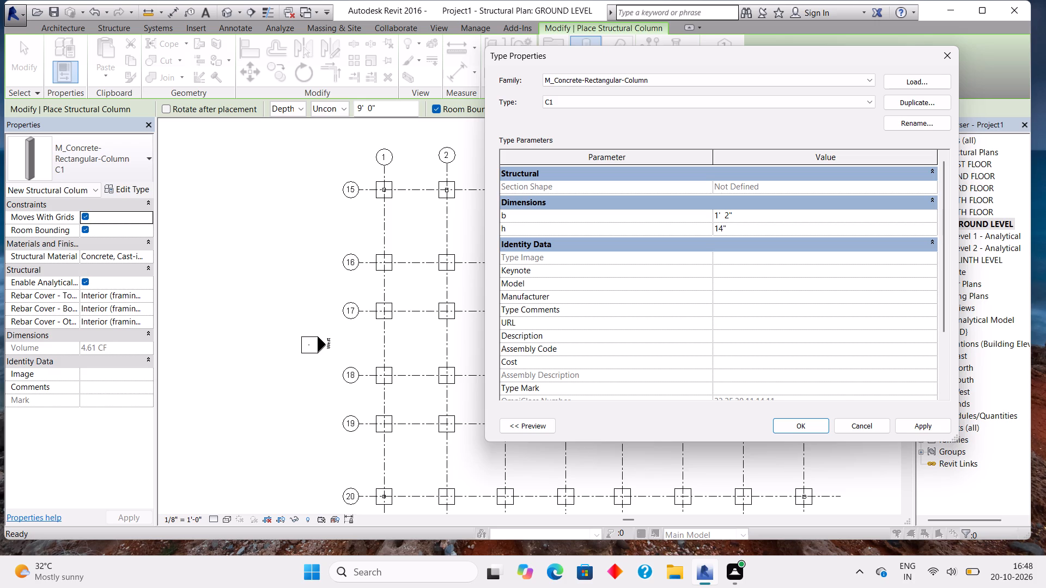
pyautogui.press('Return')
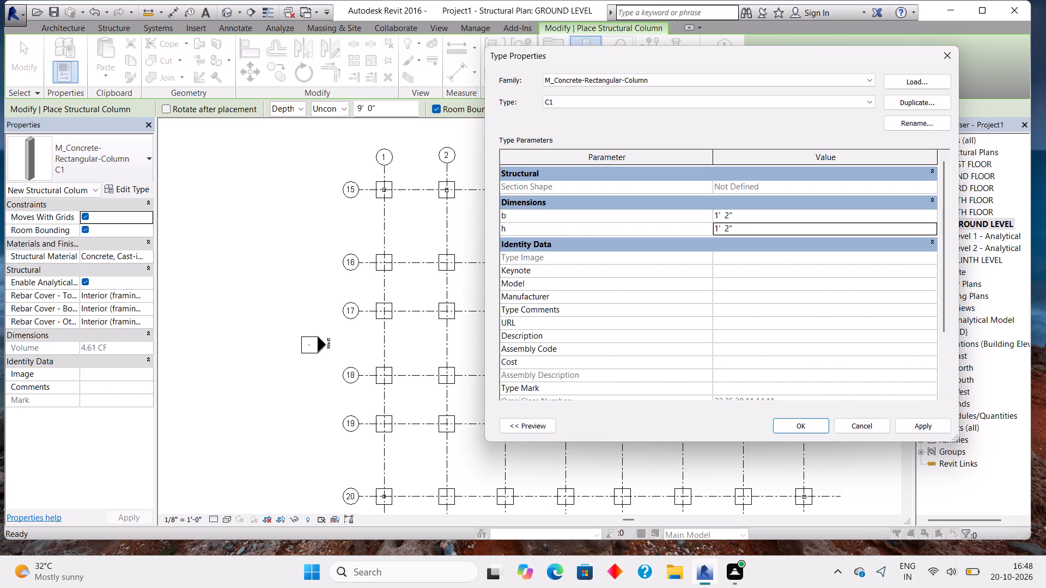
pyautogui.click(924, 428)
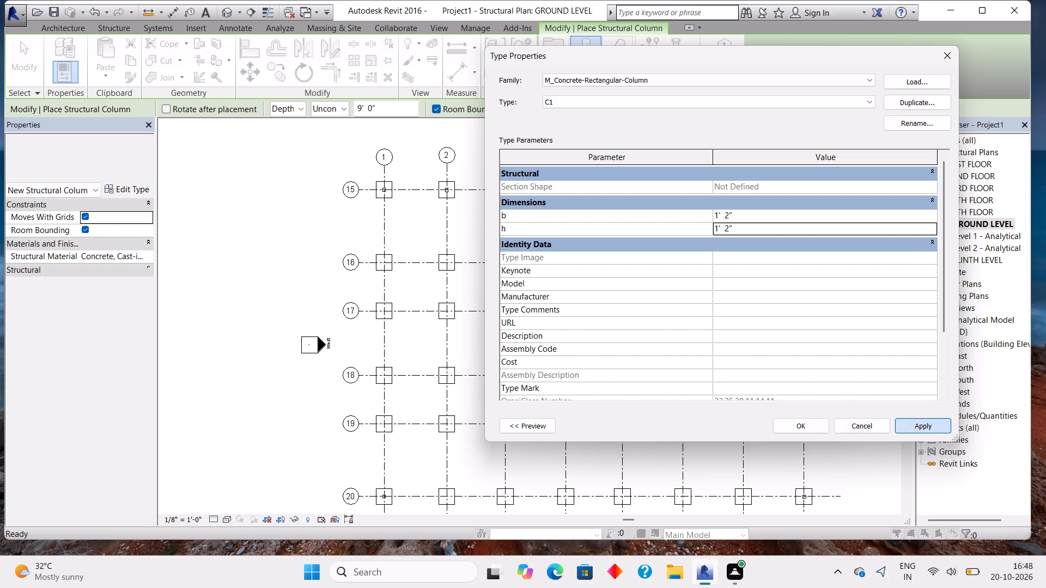
pyautogui.click(800, 425)
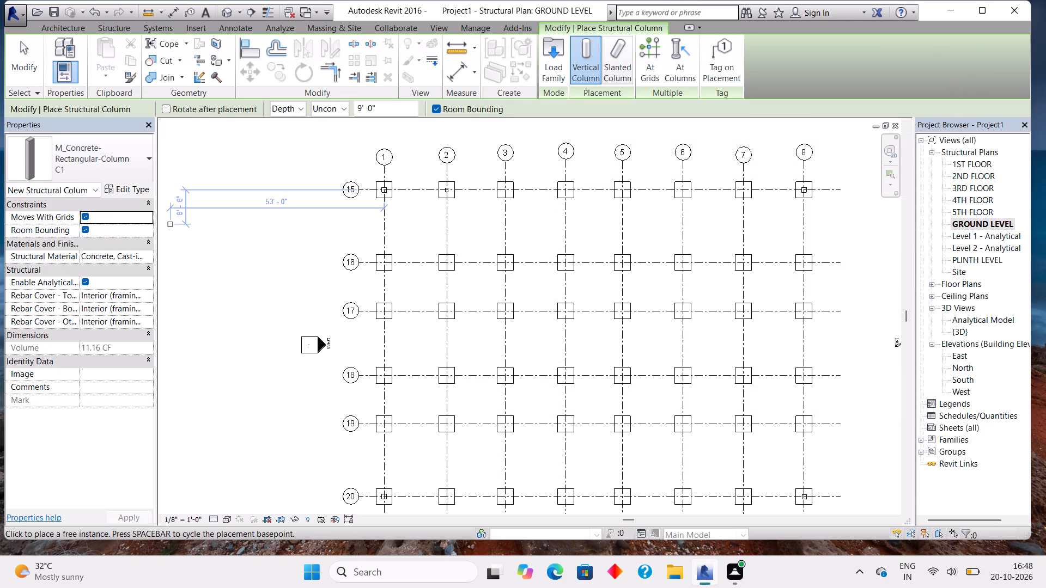
# Resize the M_Concrete-Rectangular-Column type C2 to b 14" and h 18".
pyautogui.click(103, 173)
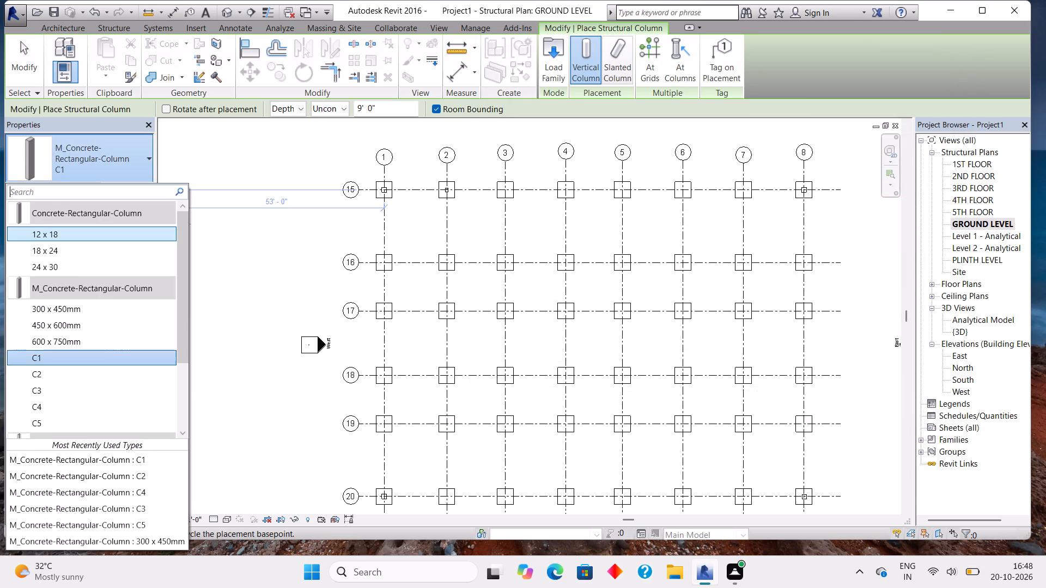
pyautogui.click(113, 374)
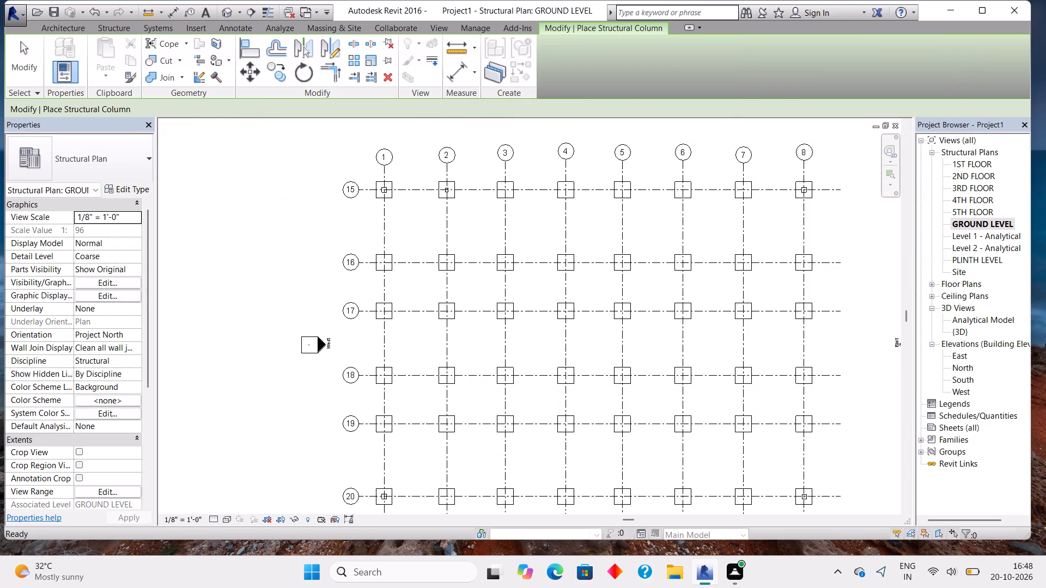
pyautogui.click(132, 189)
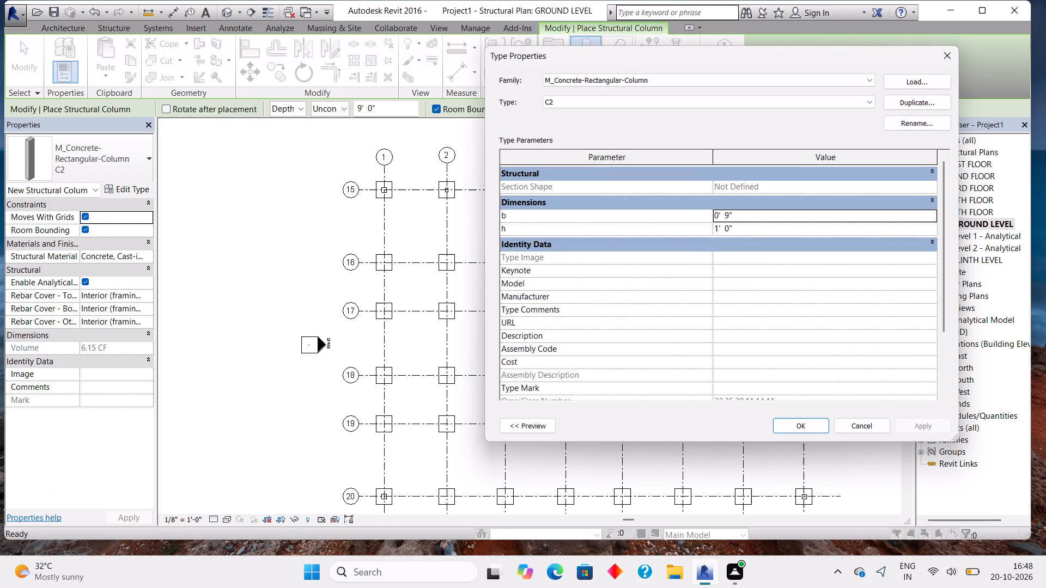
pyautogui.click(768, 215)
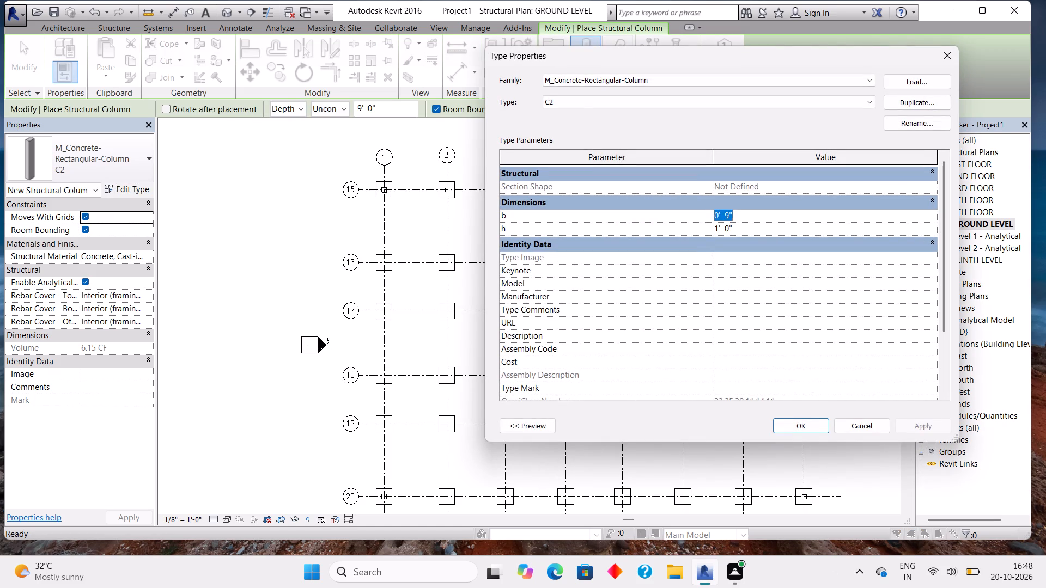
pyautogui.press('BackSpace')
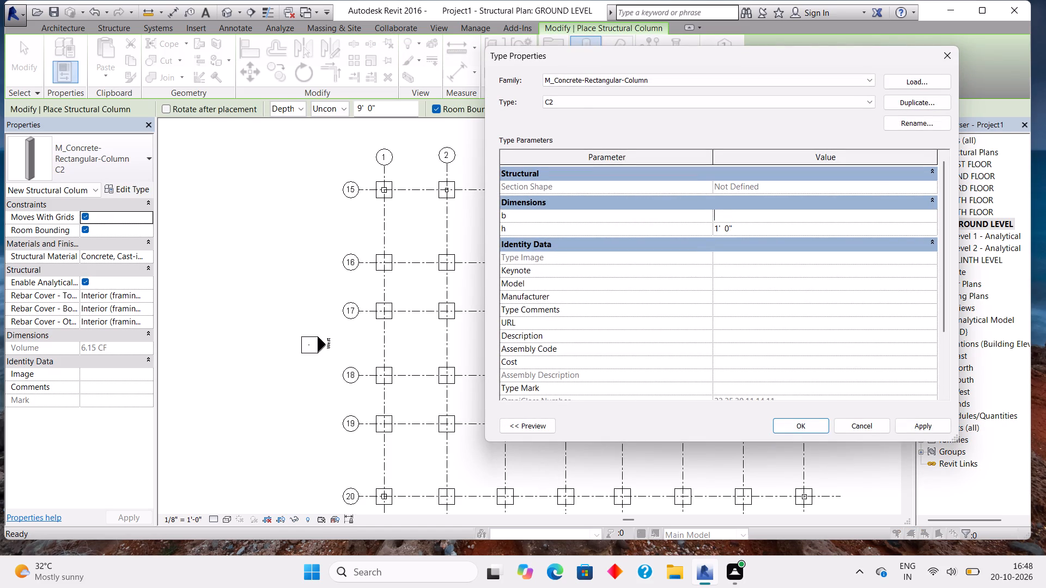
pyautogui.write('15"')
pyautogui.press('BackSpace')
pyautogui.press('BackSpace')
pyautogui.press('BackSpace')
pyautogui.press('BackSpace')
pyautogui.write('14')
pyautogui.hotkey('shift', '"')
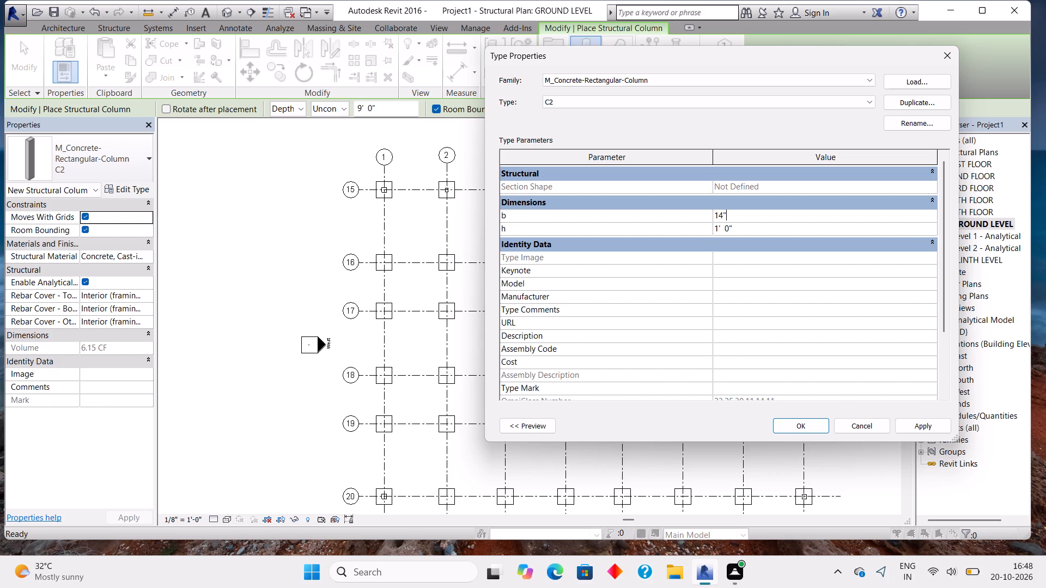
pyautogui.press('Return')
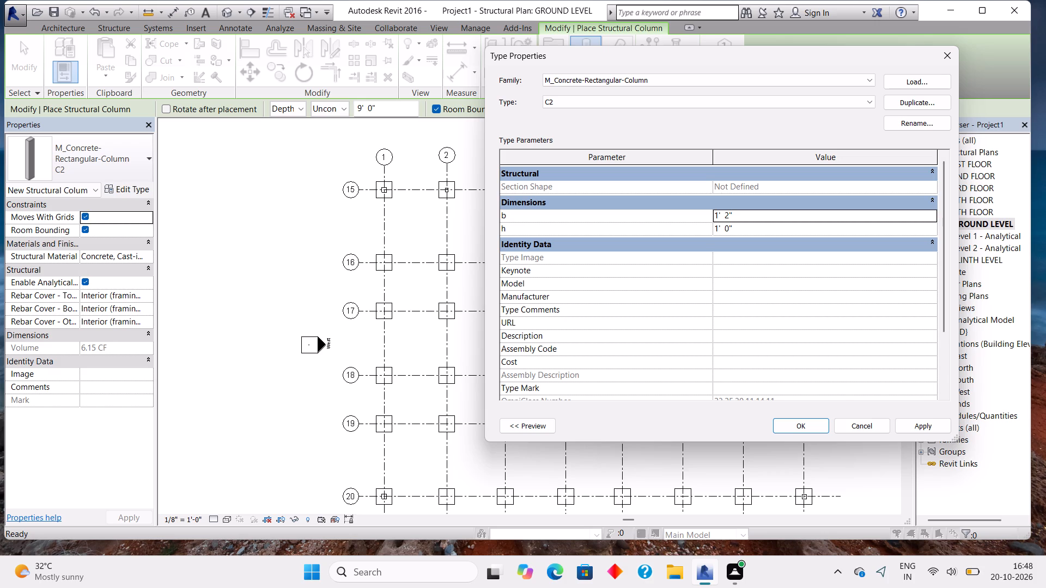
pyautogui.click(770, 224)
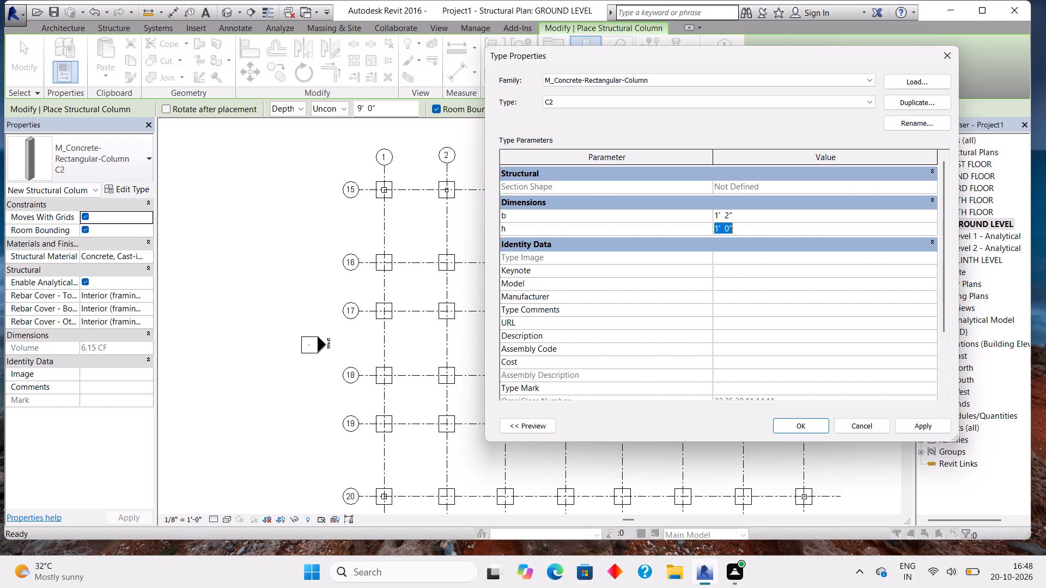
pyautogui.press('BackSpace')
pyautogui.write('18')
pyautogui.hotkey('shift', '"')
pyautogui.press('Return')
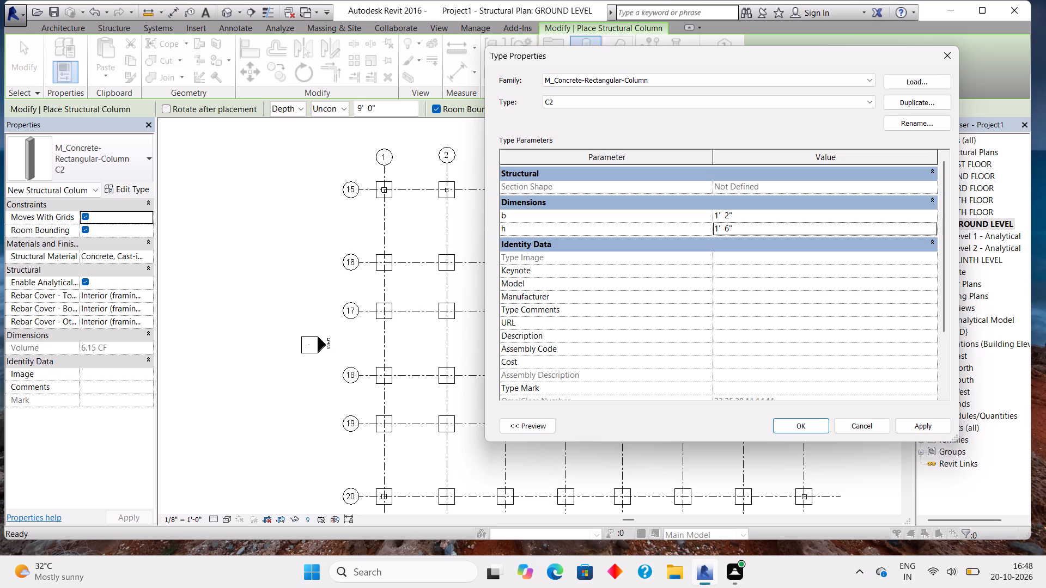
pyautogui.click(923, 430)
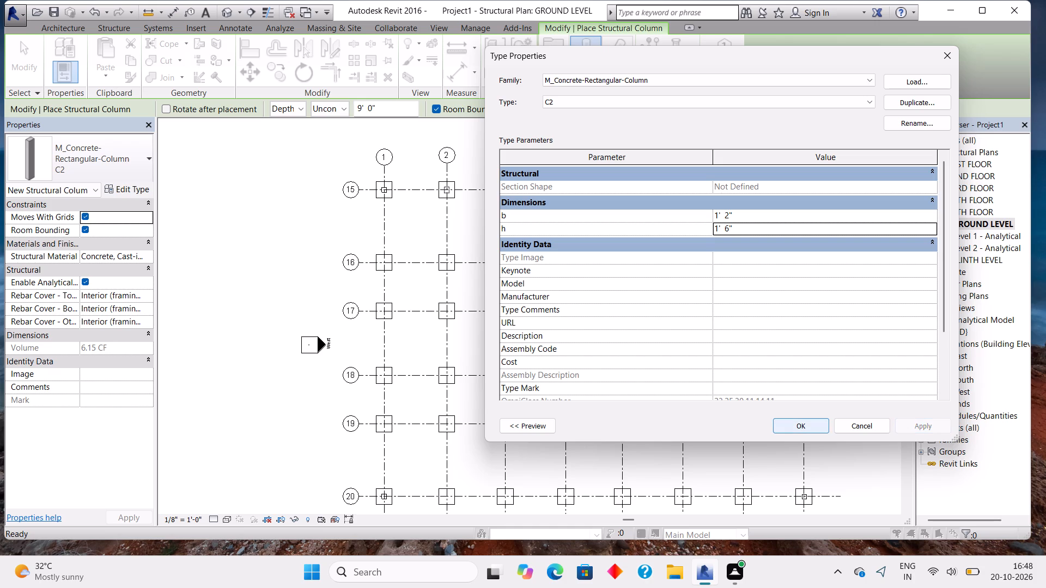
pyautogui.click(805, 426)
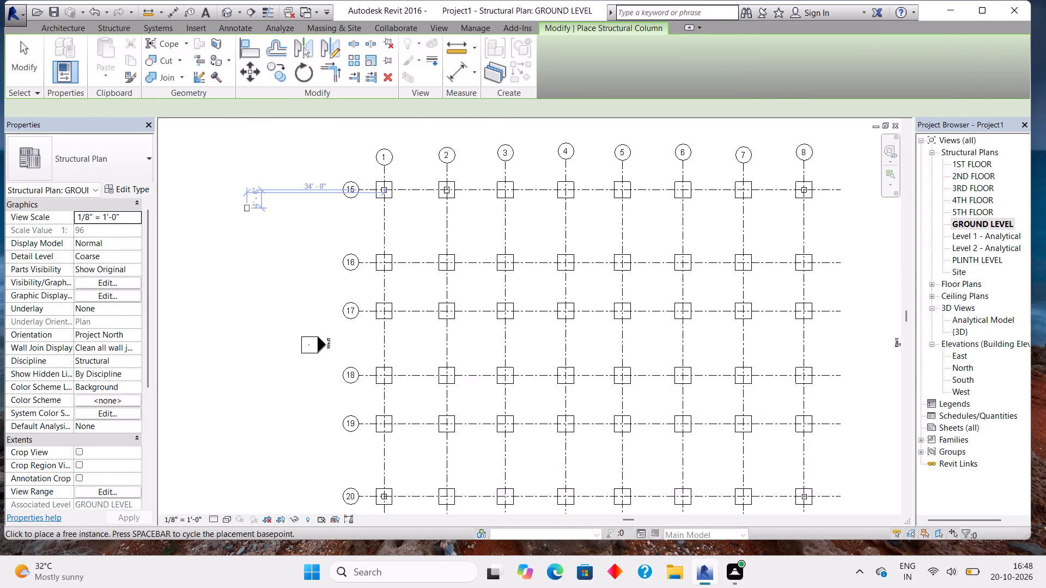
# Resize the M_Concrete-Rectangular-Column type C3 to b 18" and h 18".
pyautogui.click(115, 167)
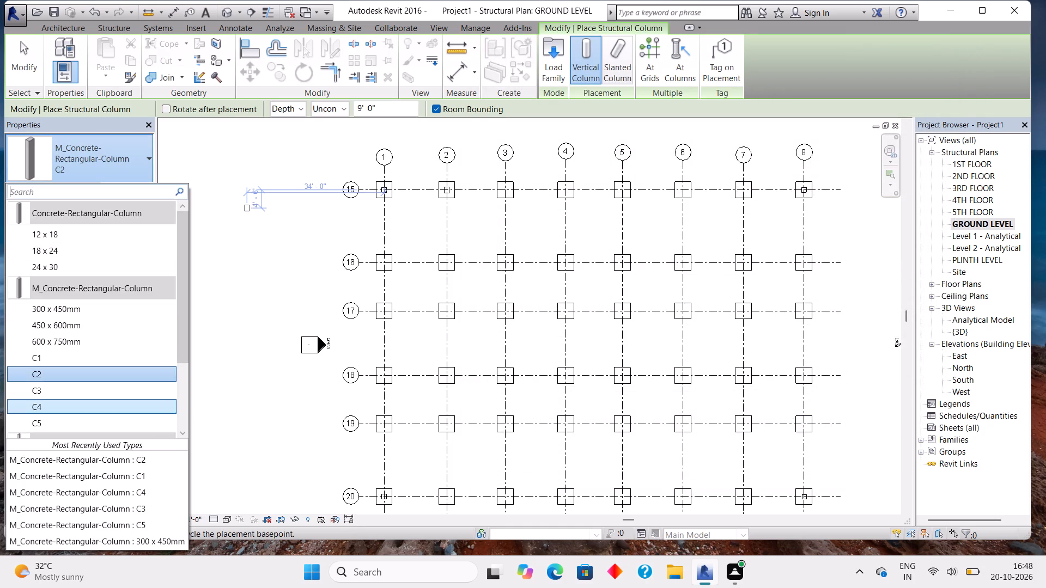
pyautogui.click(76, 390)
pyautogui.click(120, 188)
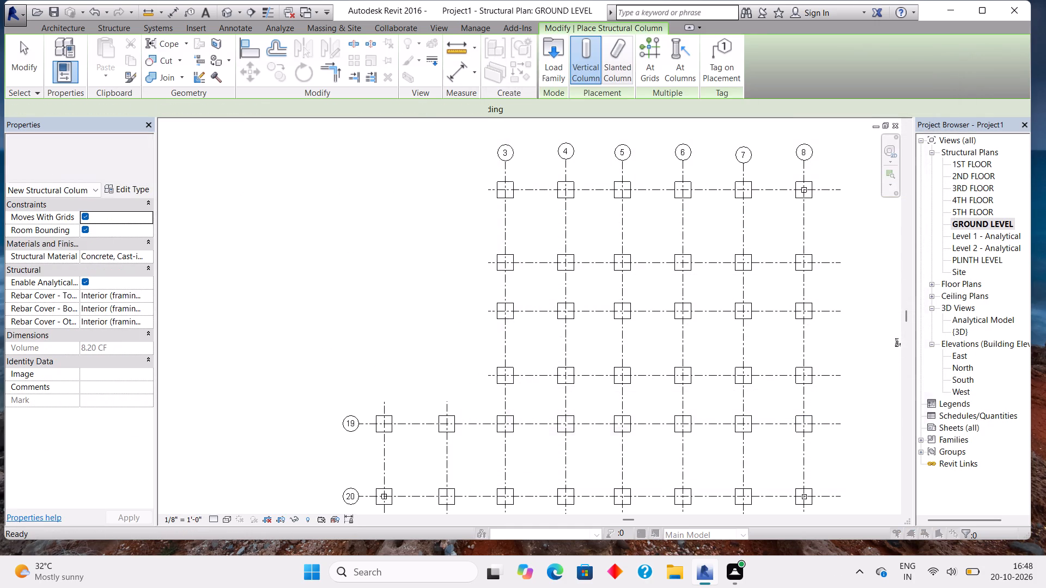
pyautogui.click(783, 211)
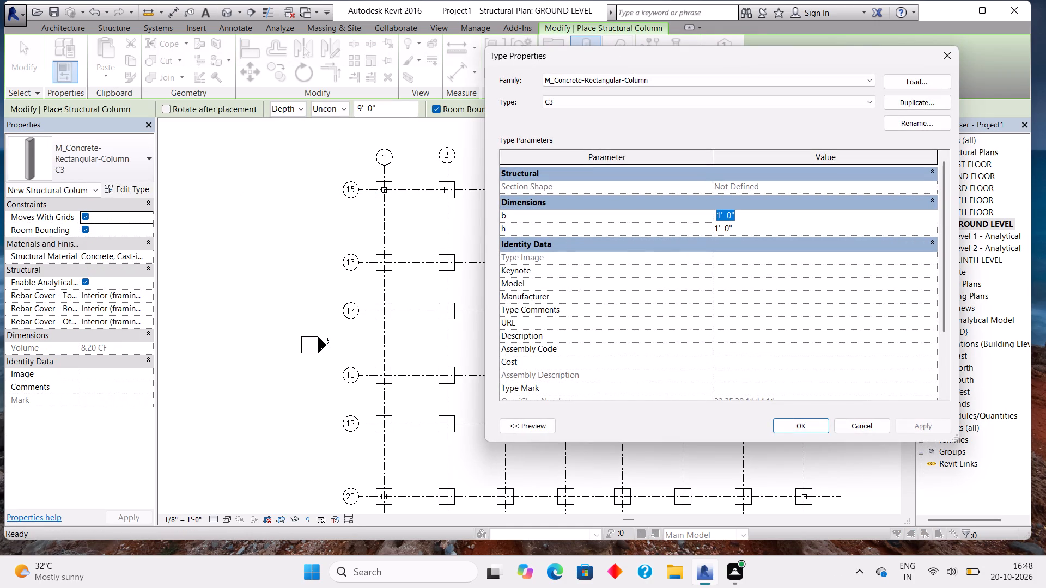
pyautogui.press('BackSpace')
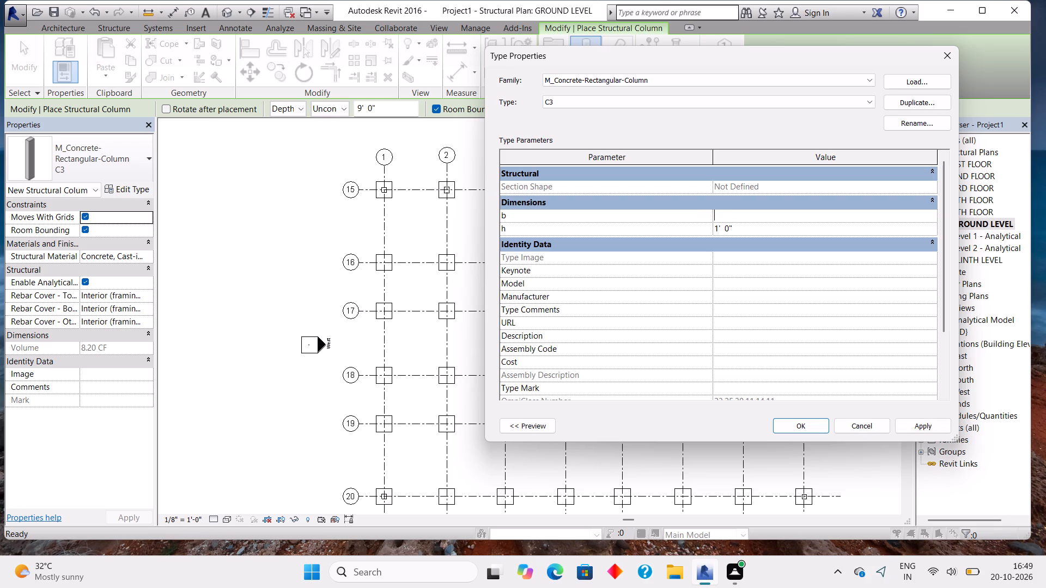
pyautogui.write('18')
pyautogui.hotkey('shift', '"')
pyautogui.press('Return')
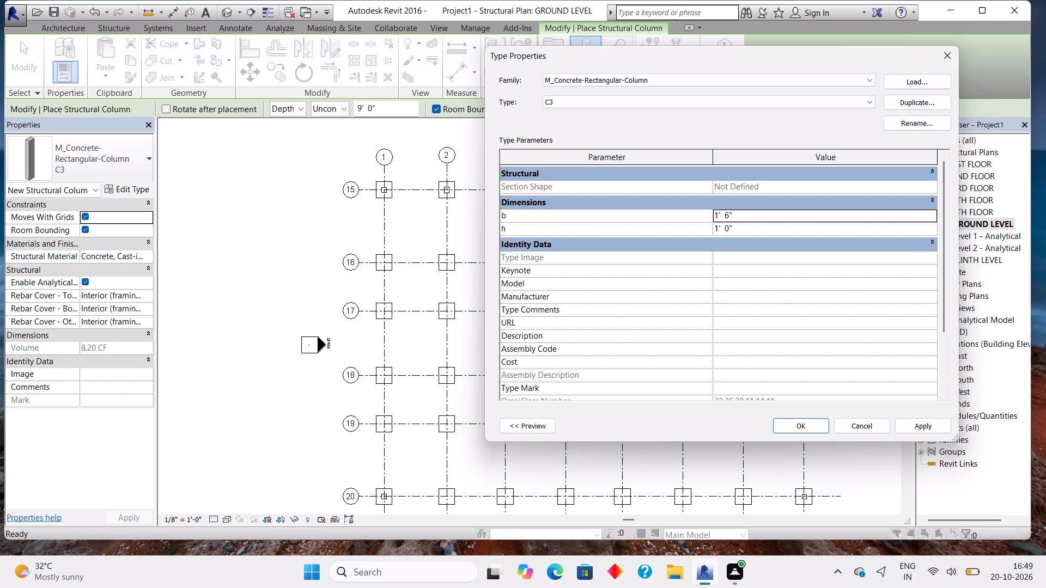
pyautogui.click(805, 226)
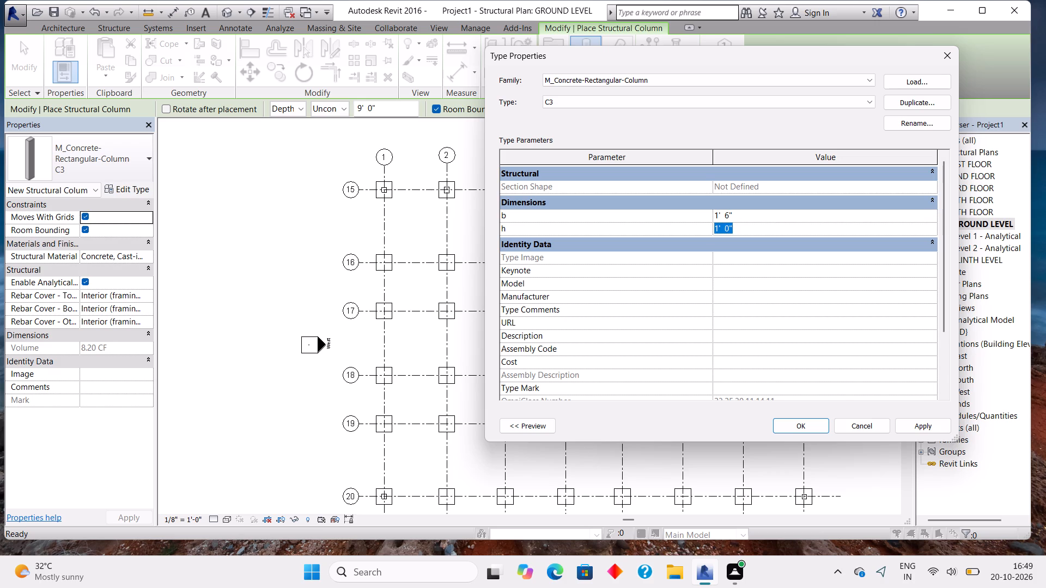
pyautogui.press('BackSpace')
pyautogui.write('18')
pyautogui.hotkey('shift', '"')
pyautogui.press('Return')
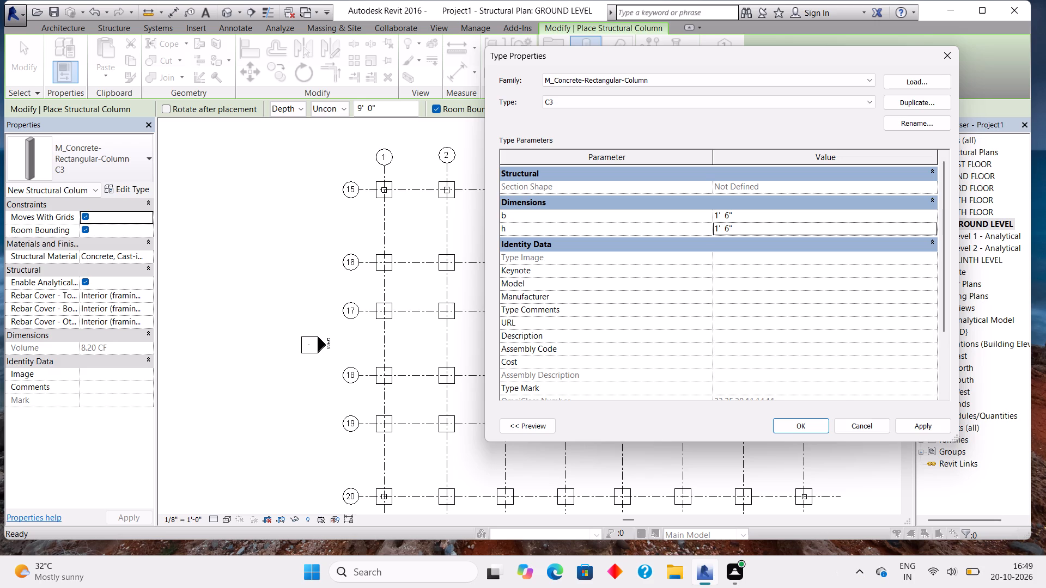
pyautogui.click(919, 425)
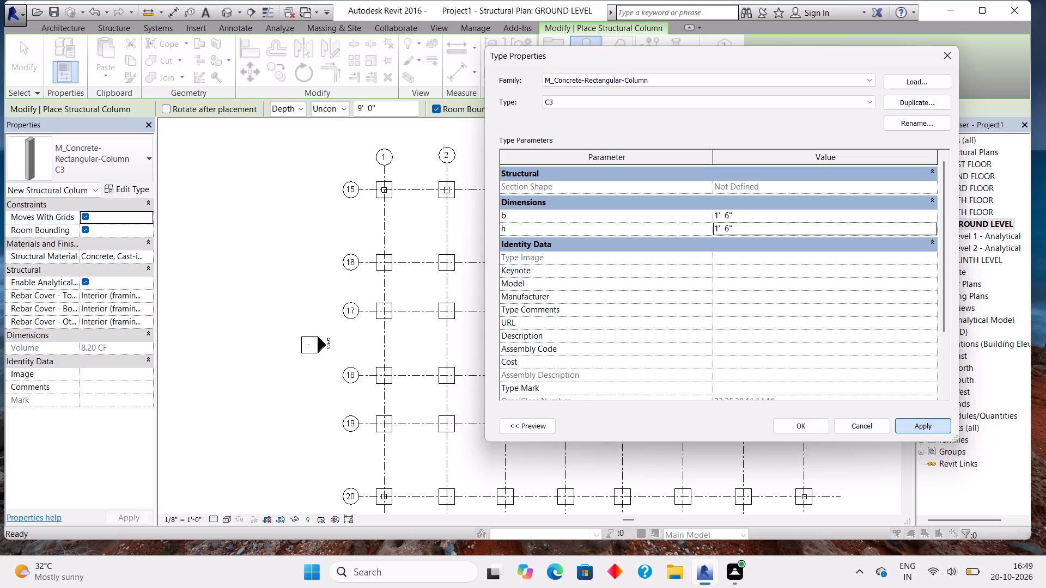
pyautogui.click(808, 421)
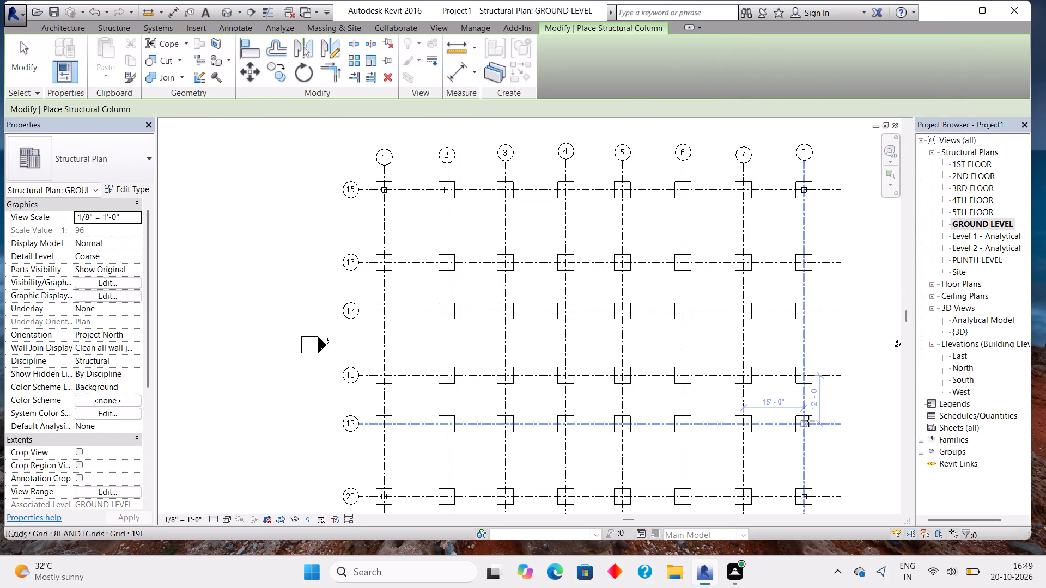
# Resize the M_Concrete-Rectangular-Column type C4 to b 14" and h 20".
pyautogui.click(114, 162)
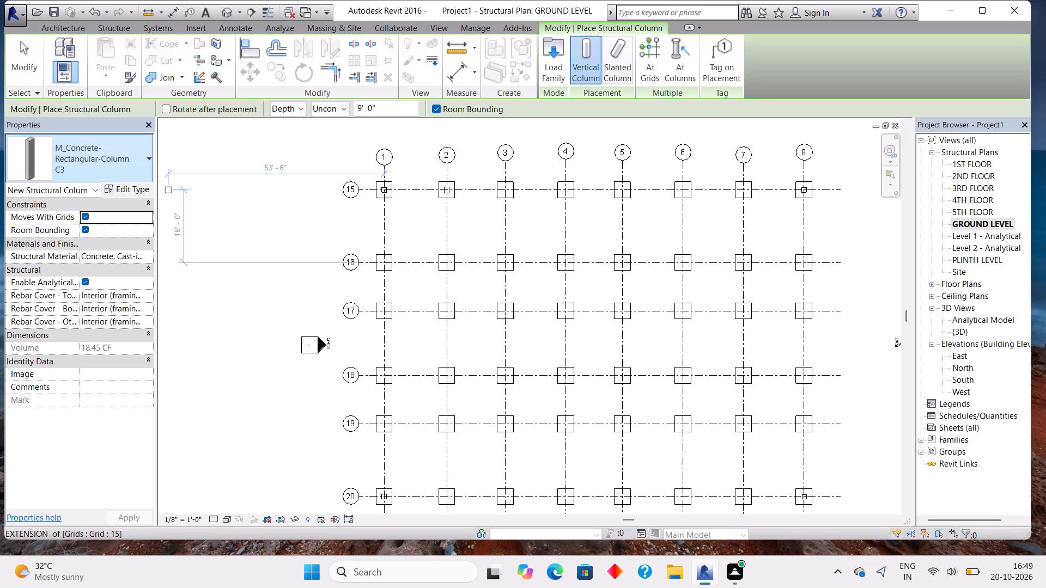
pyautogui.click(112, 405)
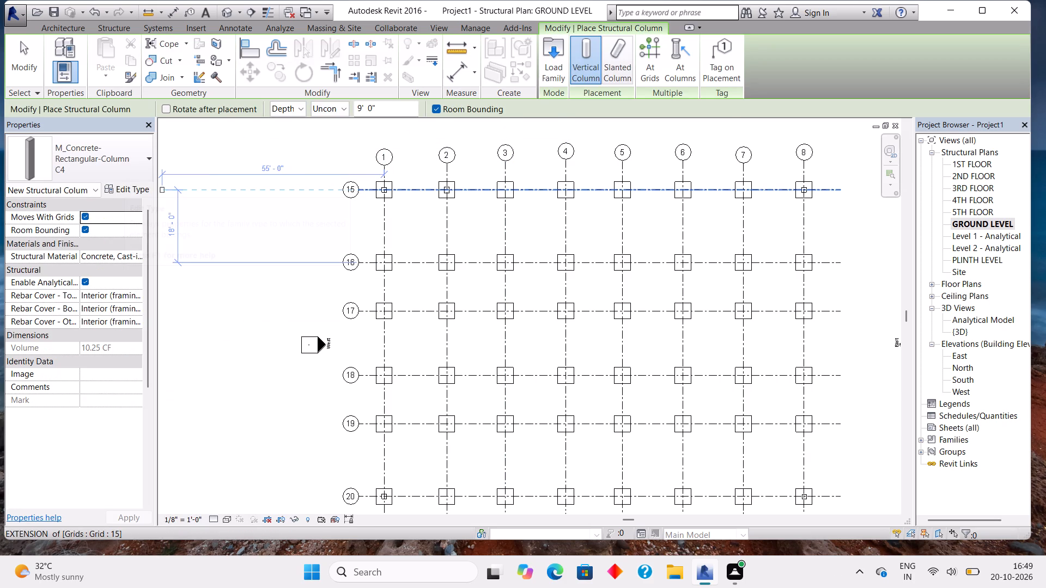
pyautogui.press('Escape')
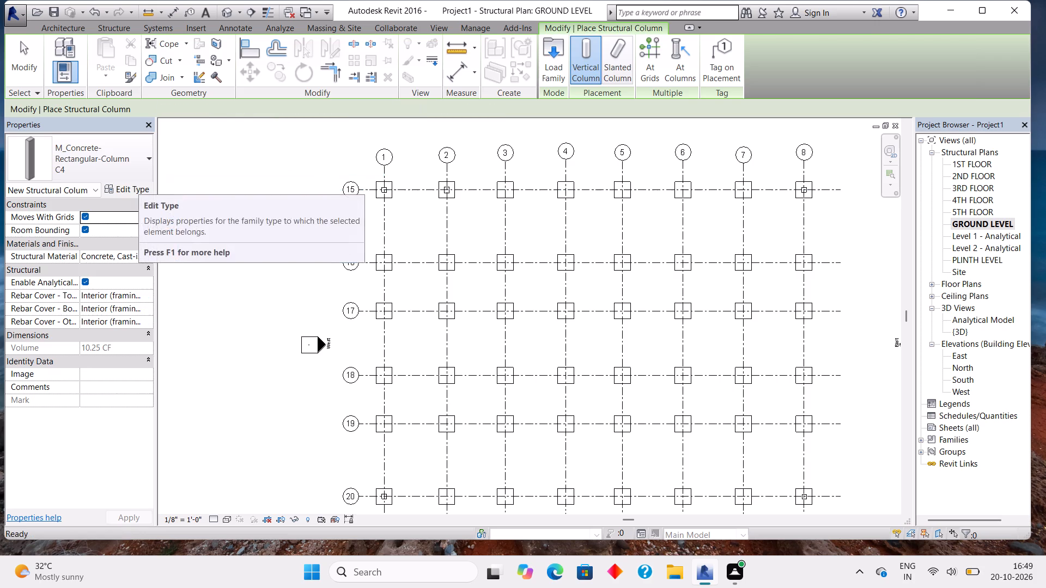
pyautogui.click(126, 61)
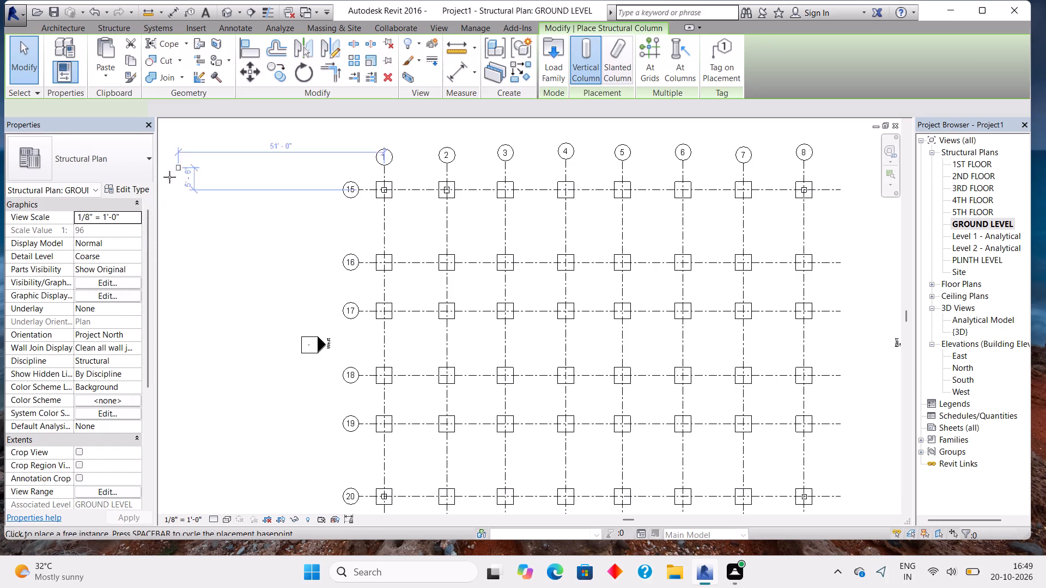
pyautogui.press('Escape')
pyautogui.press('Escape')
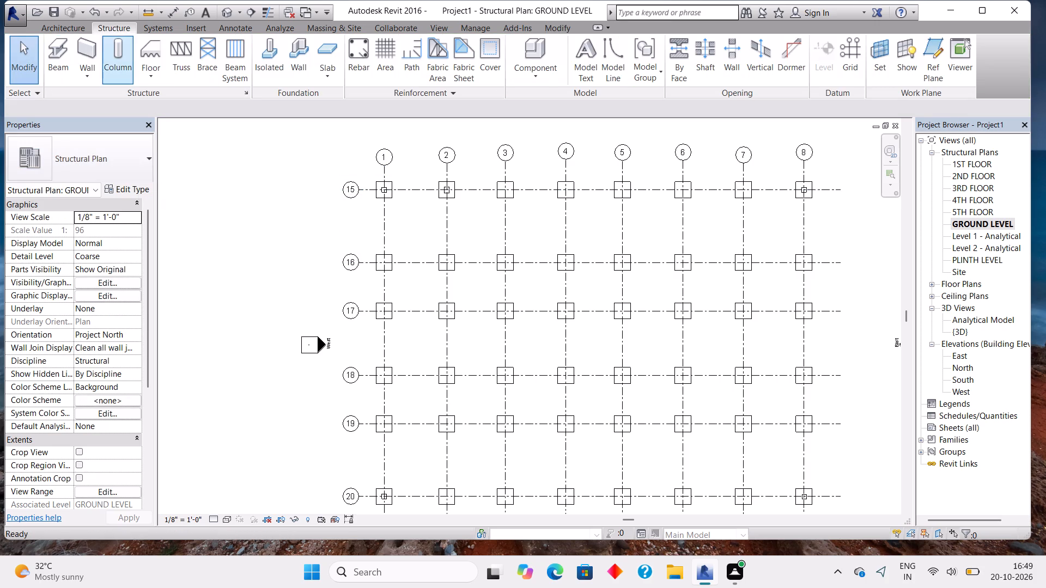
pyautogui.click(121, 60)
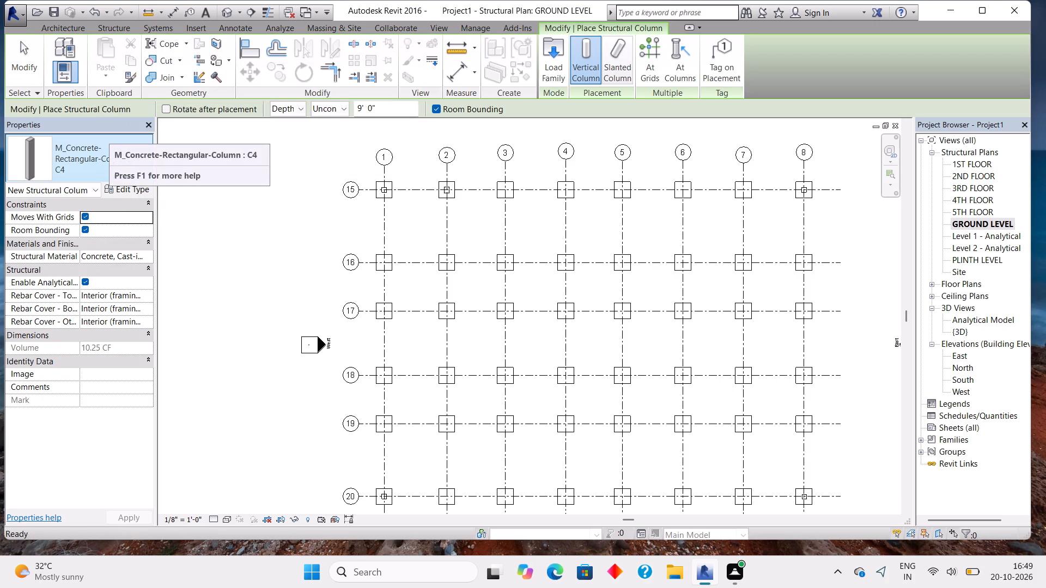
pyautogui.click(118, 189)
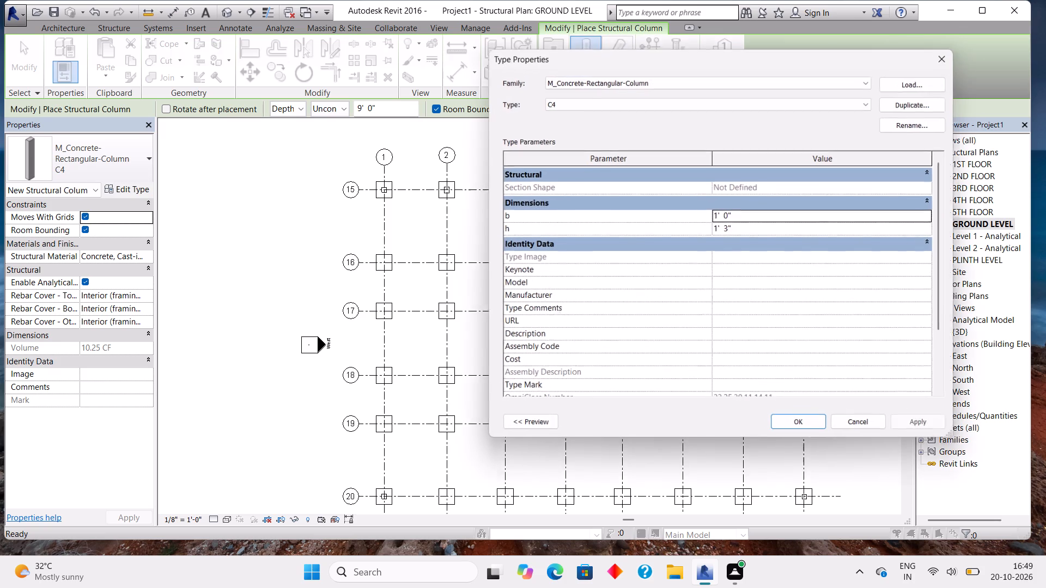
pyautogui.click(757, 212)
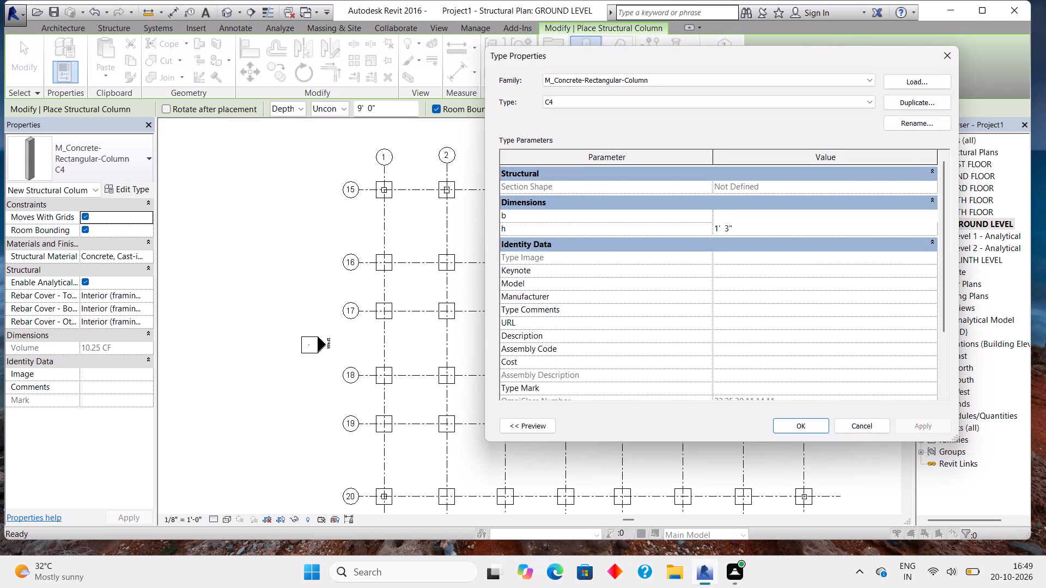
pyautogui.press('BackSpace')
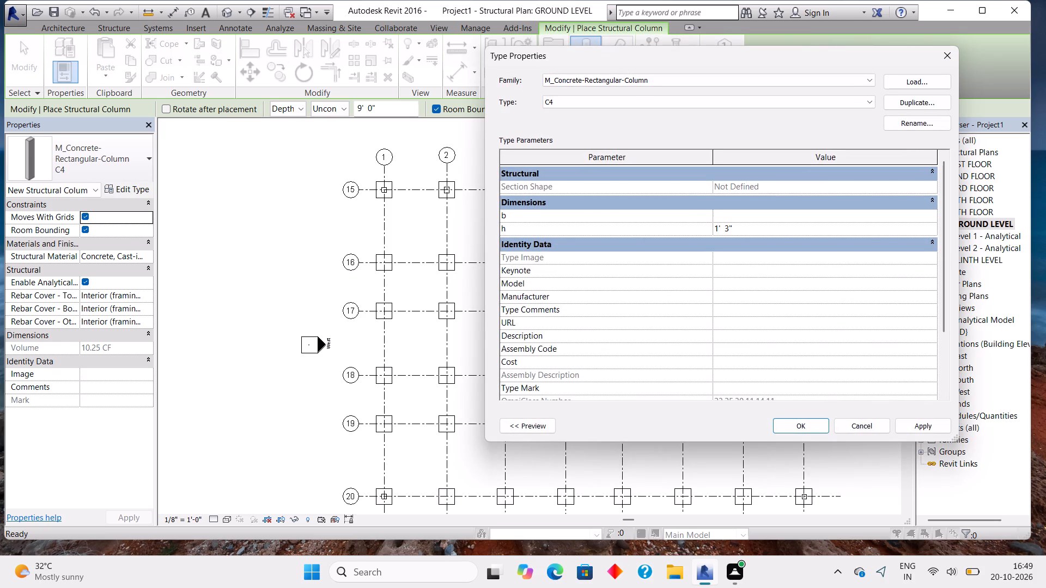
pyautogui.write('14')
pyautogui.hotkey('shift', '"')
pyautogui.press('Return')
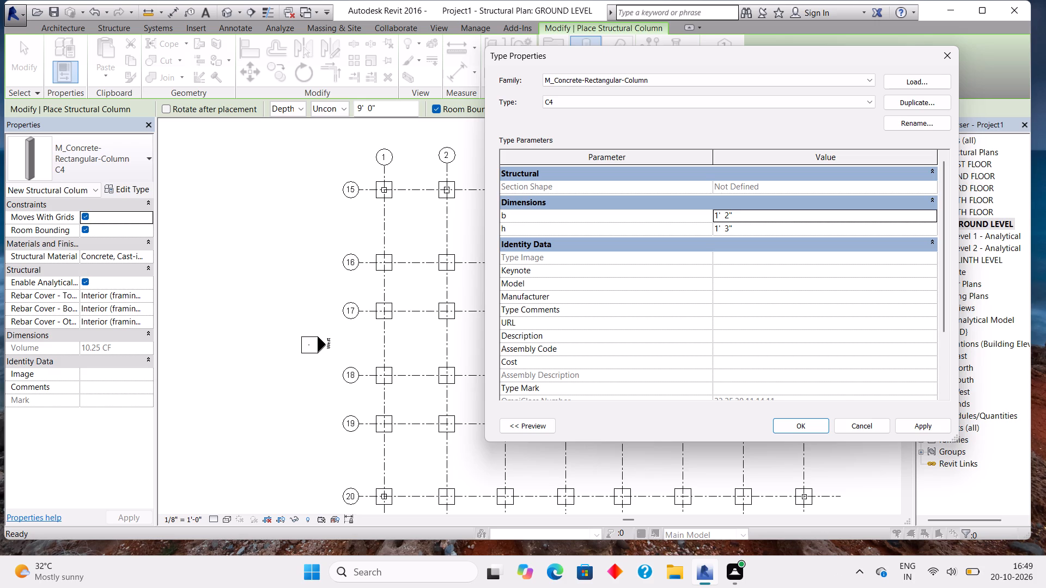
pyautogui.click(764, 226)
pyautogui.press('BackSpace')
pyautogui.write('20')
pyautogui.hotkey('shift', '"')
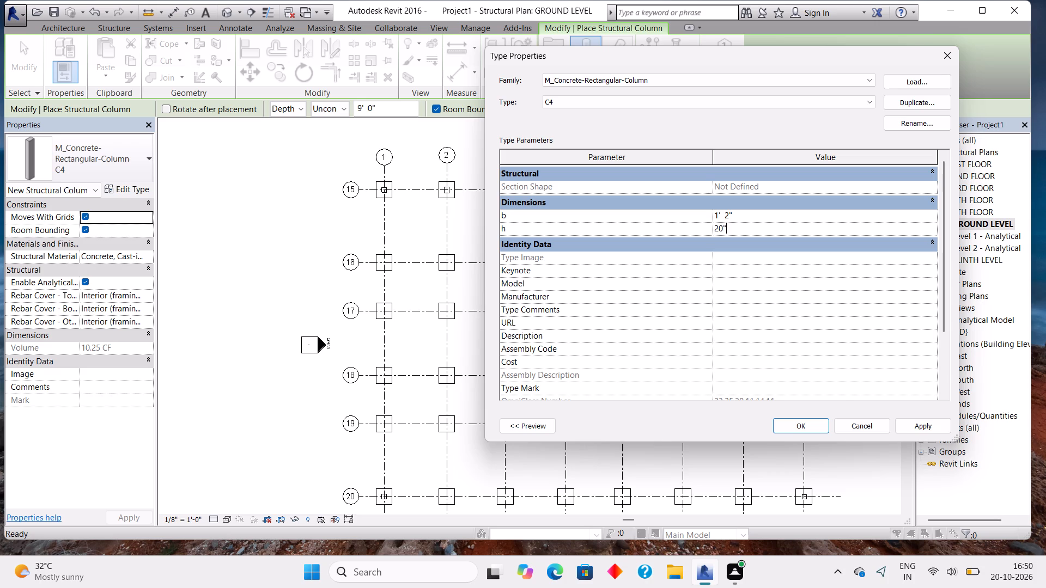
pyautogui.press('Return')
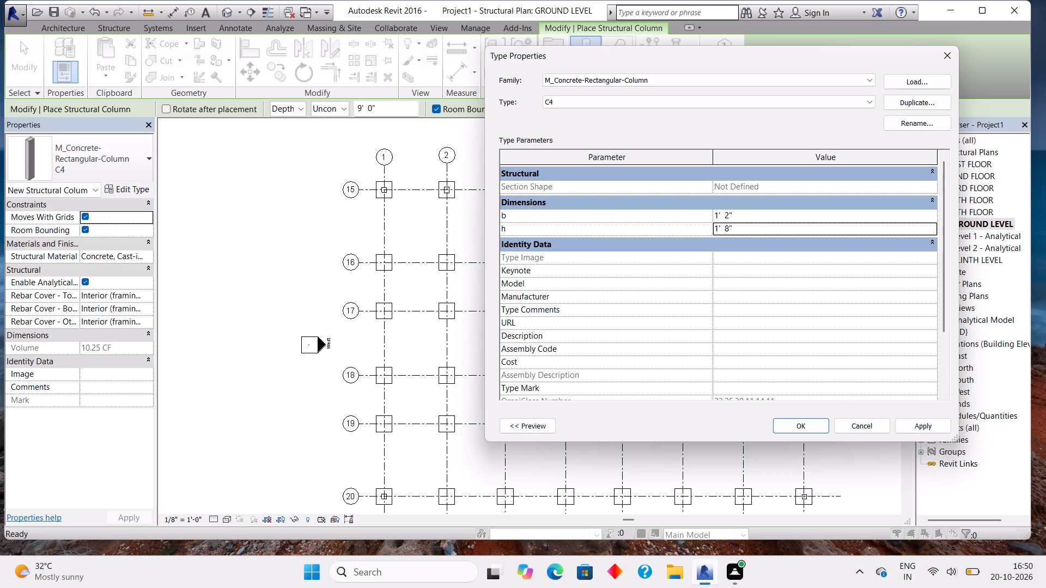
pyautogui.click(925, 428)
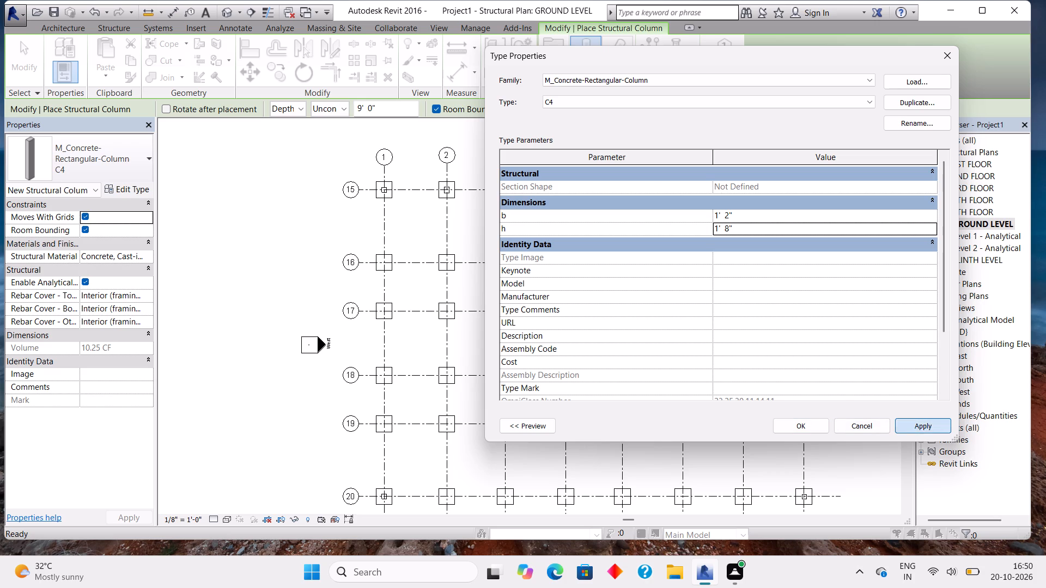
pyautogui.click(806, 426)
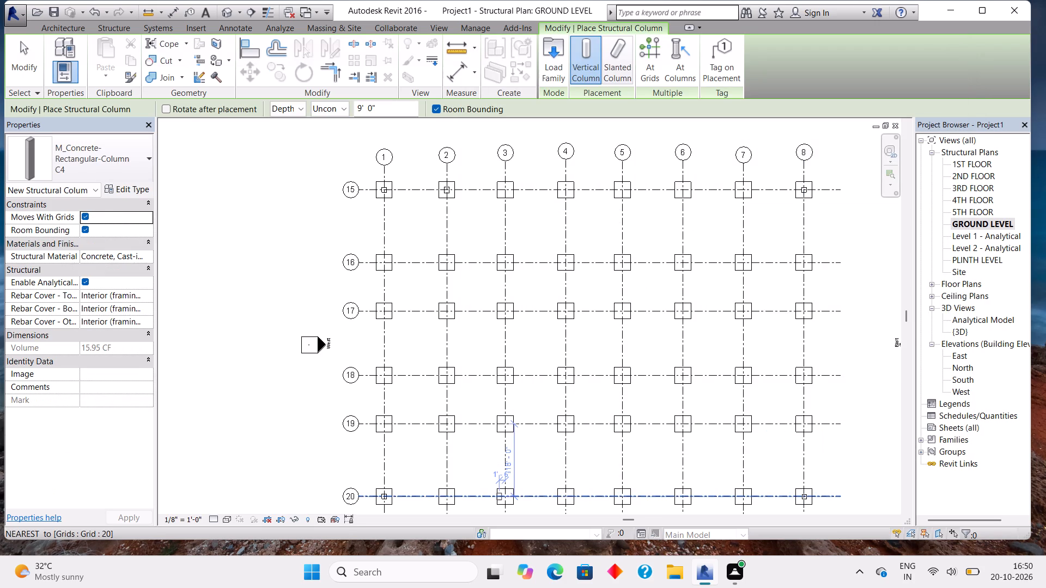
# Review the b and h dimensions of the M_Concrete-Rectangular-Column types C1, C2, C3 and C4 in turn.
pyautogui.click(124, 162)
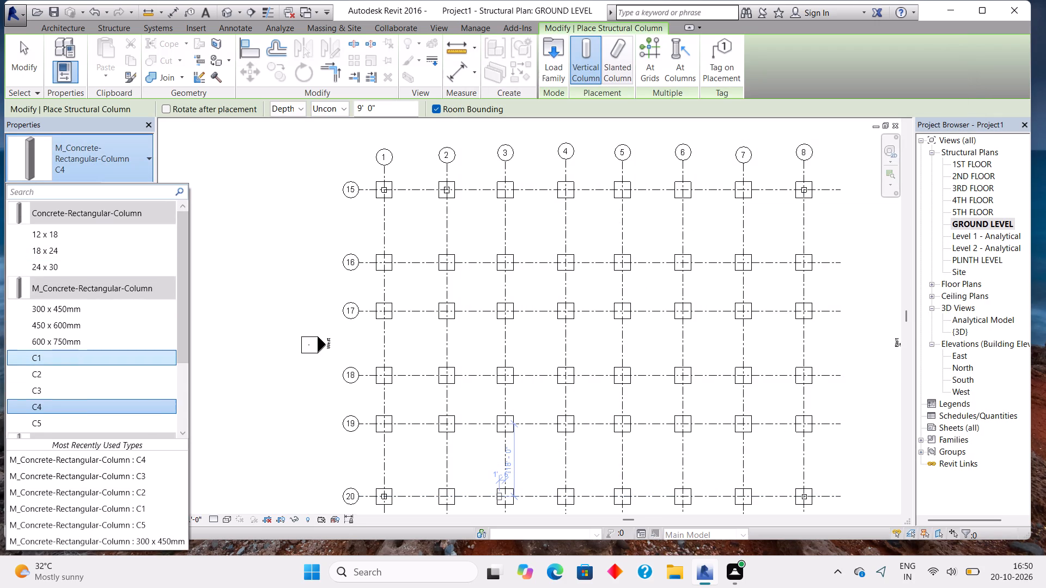
pyautogui.click(85, 360)
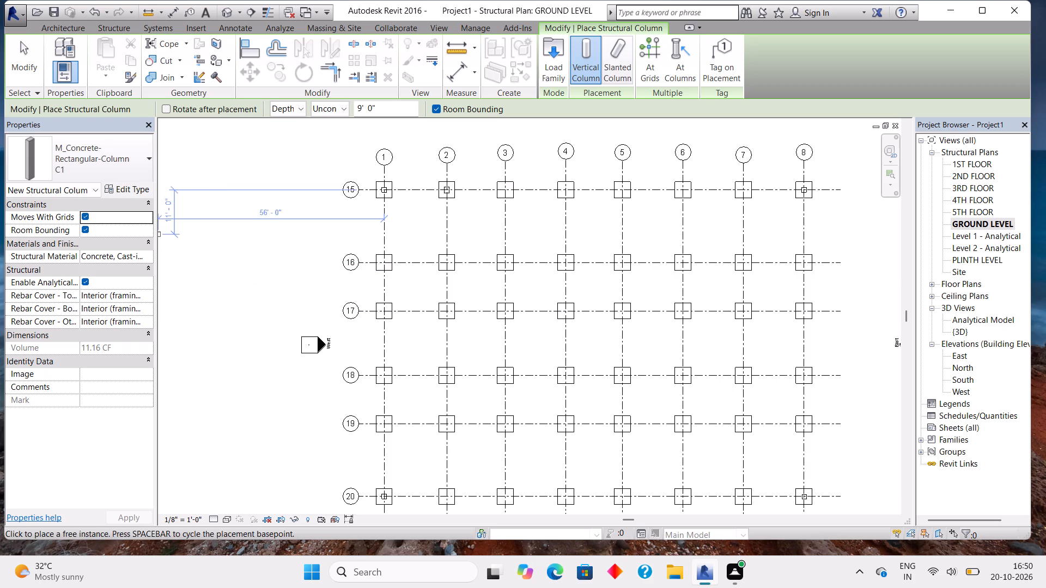
pyautogui.click(130, 191)
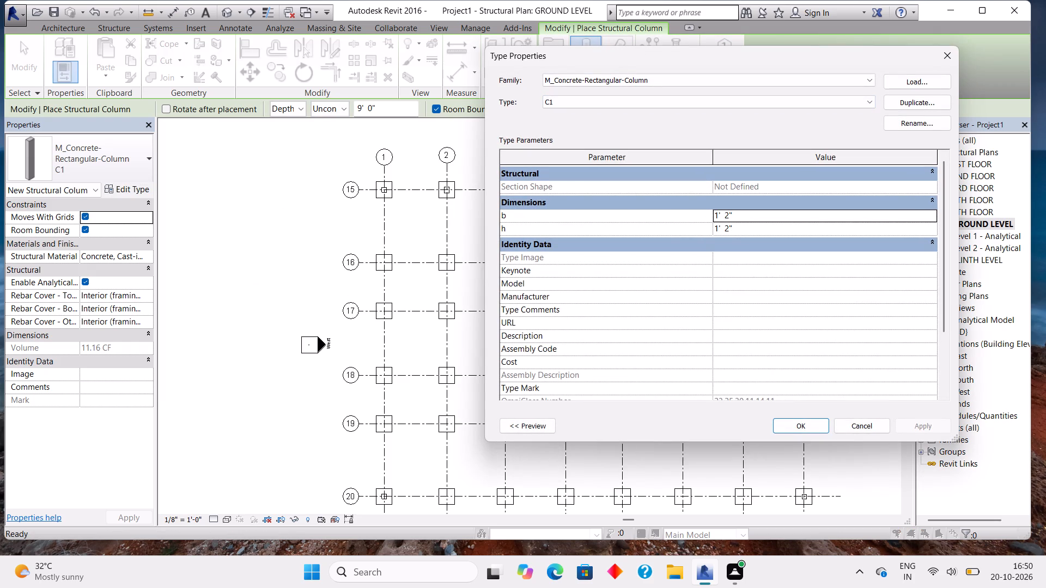
pyautogui.click(785, 101)
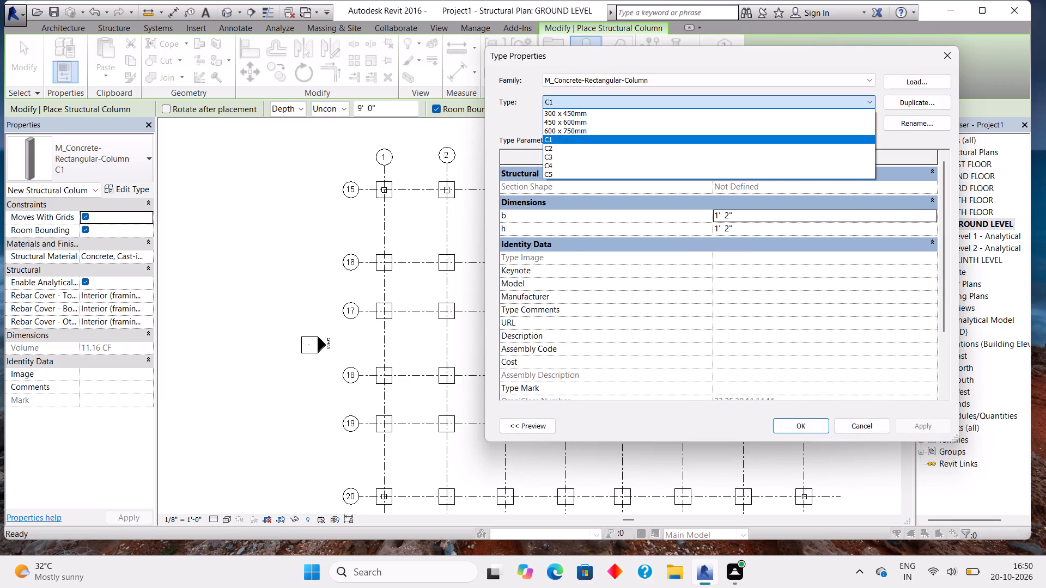
pyautogui.click(744, 144)
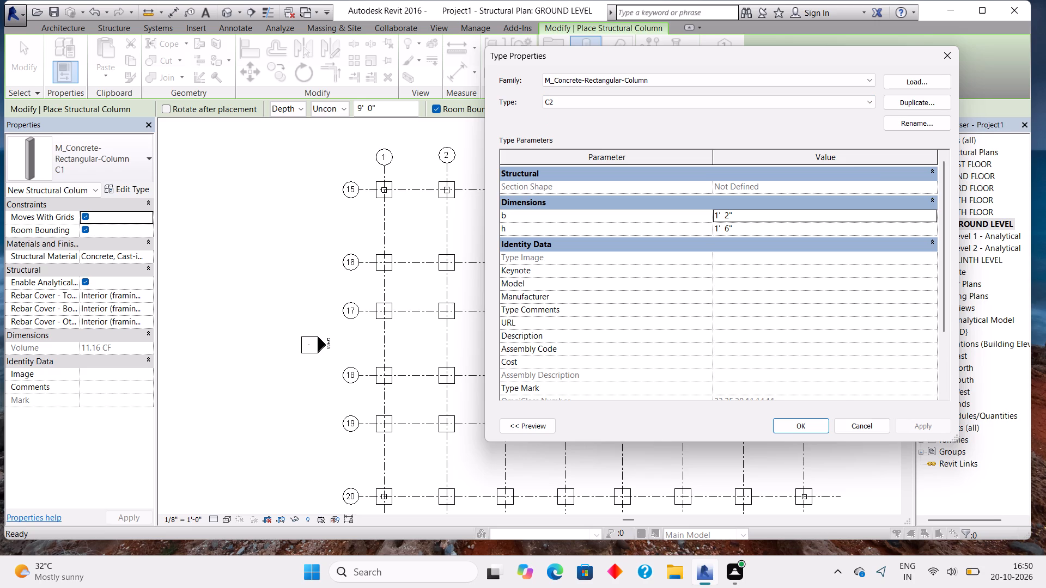
pyautogui.click(752, 100)
pyautogui.click(725, 158)
pyautogui.click(725, 103)
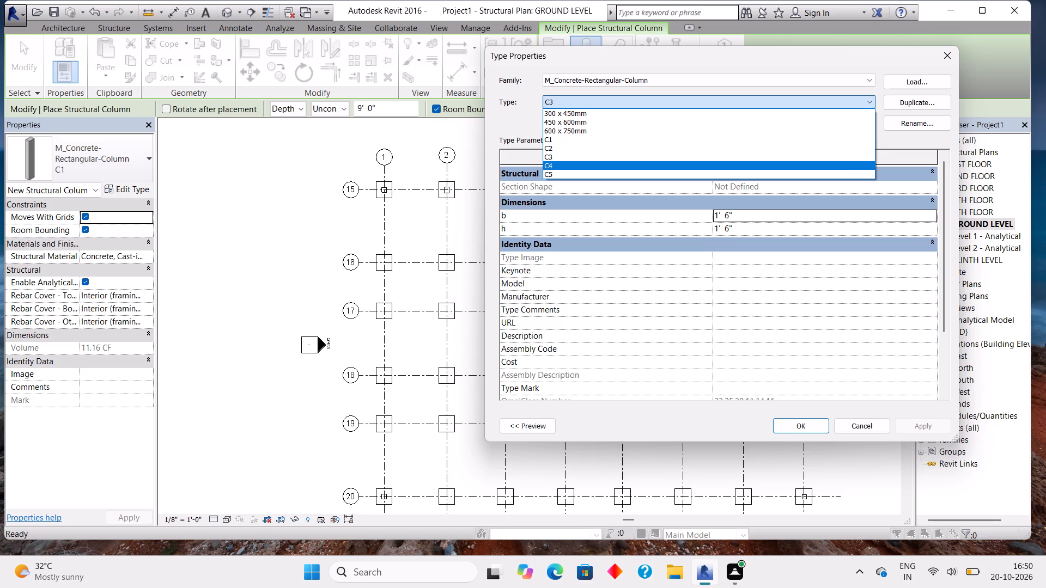
pyautogui.click(686, 168)
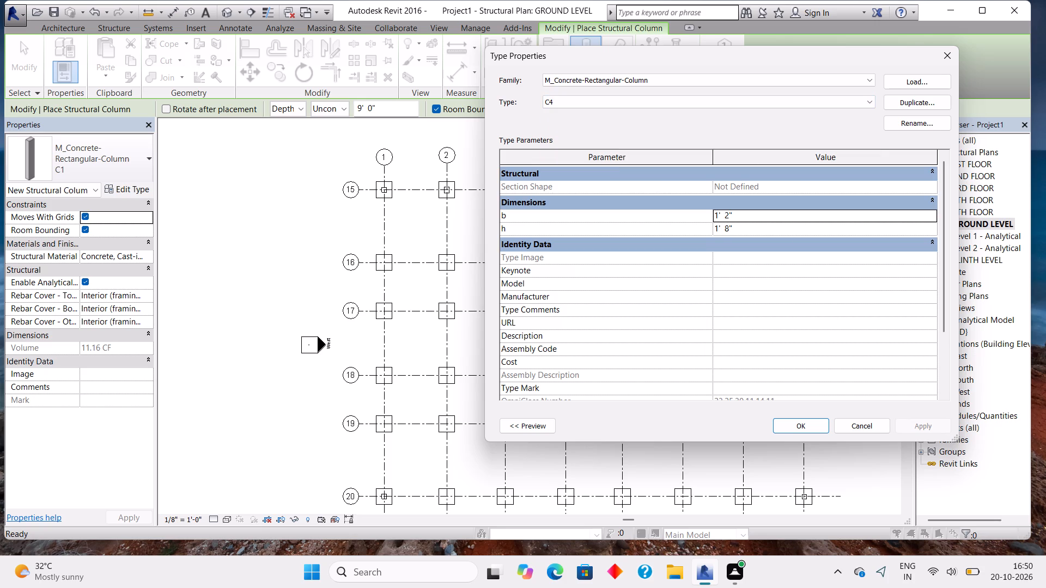
pyautogui.click(941, 58)
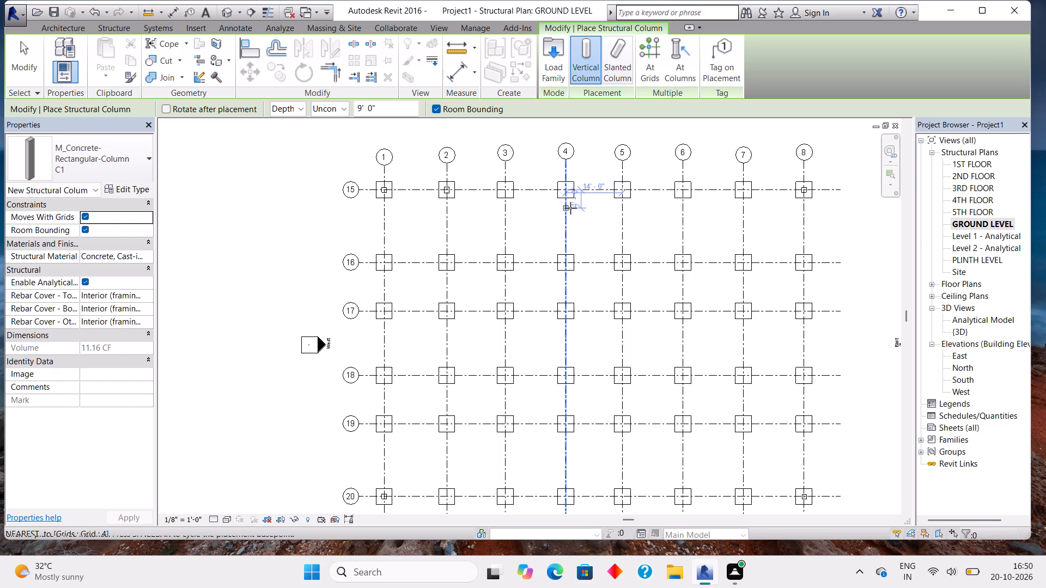
pyautogui.press('Escape')
pyautogui.press('Escape')
# Delete the C2 column at the intersection of grids 2 and 15, keeping its footing.
pyautogui.scroll(6, 448, 214)
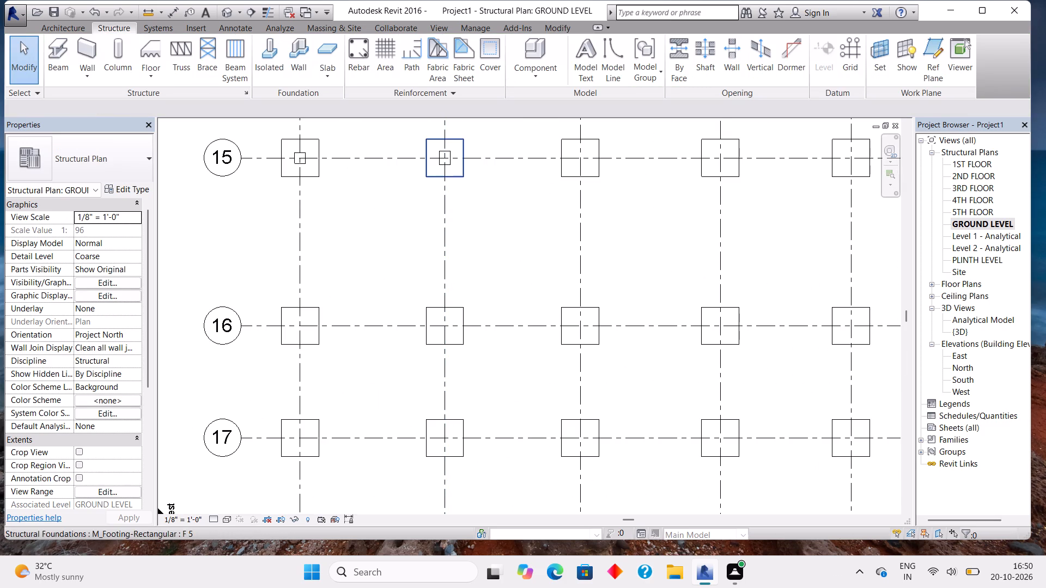
pyautogui.scroll(5, 443, 155)
pyautogui.scroll(1, 405, 205)
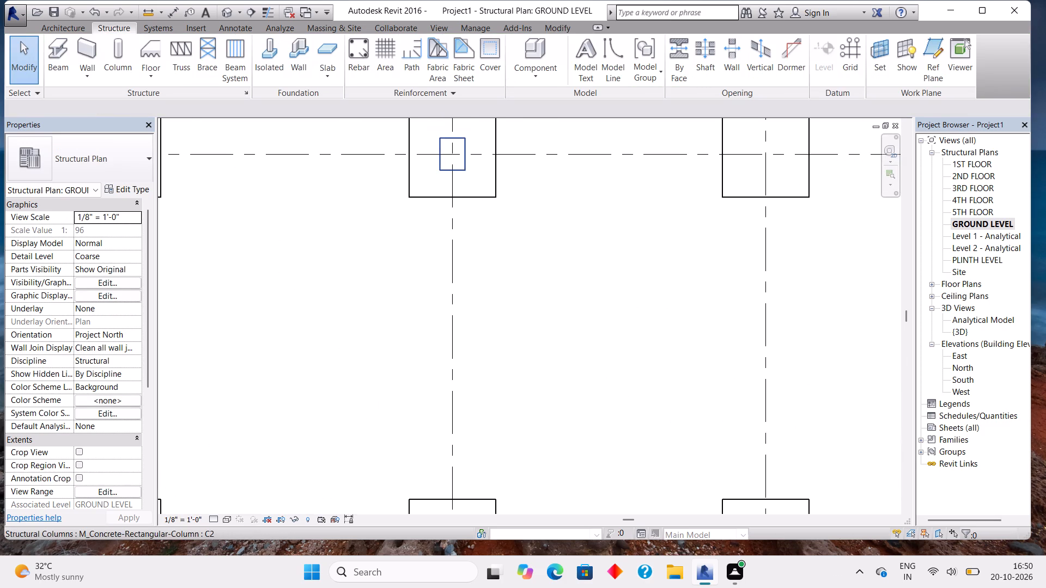
pyautogui.click(438, 166)
pyautogui.press('Delete')
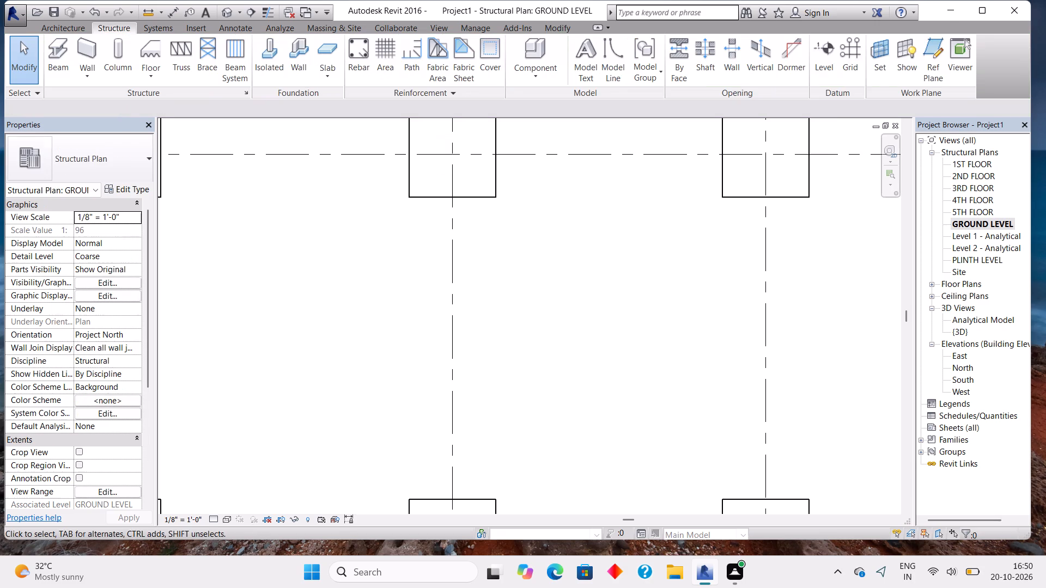
pyautogui.scroll(-6, 438, 166)
pyautogui.scroll(-1, 465, 246)
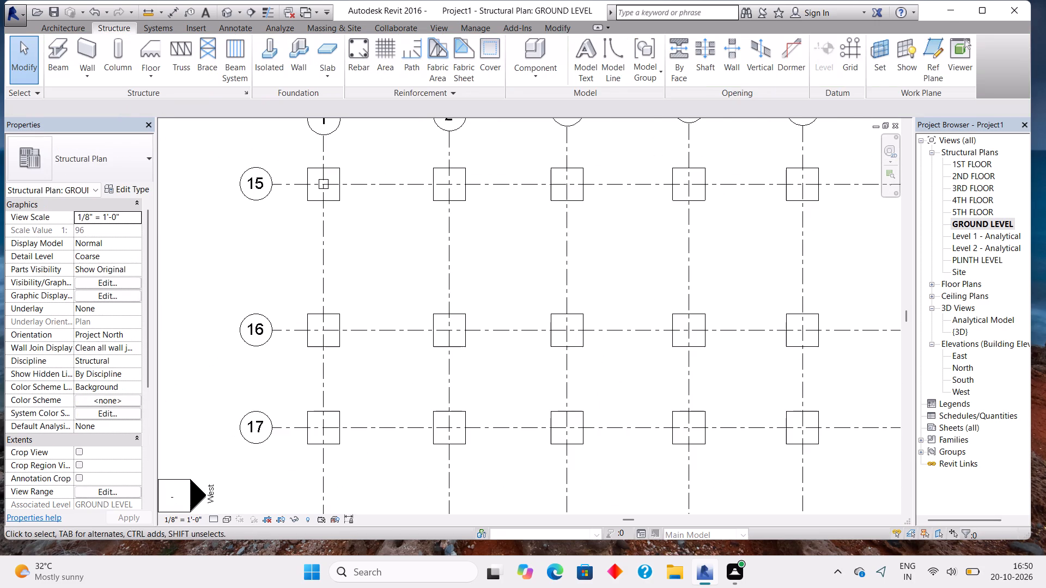
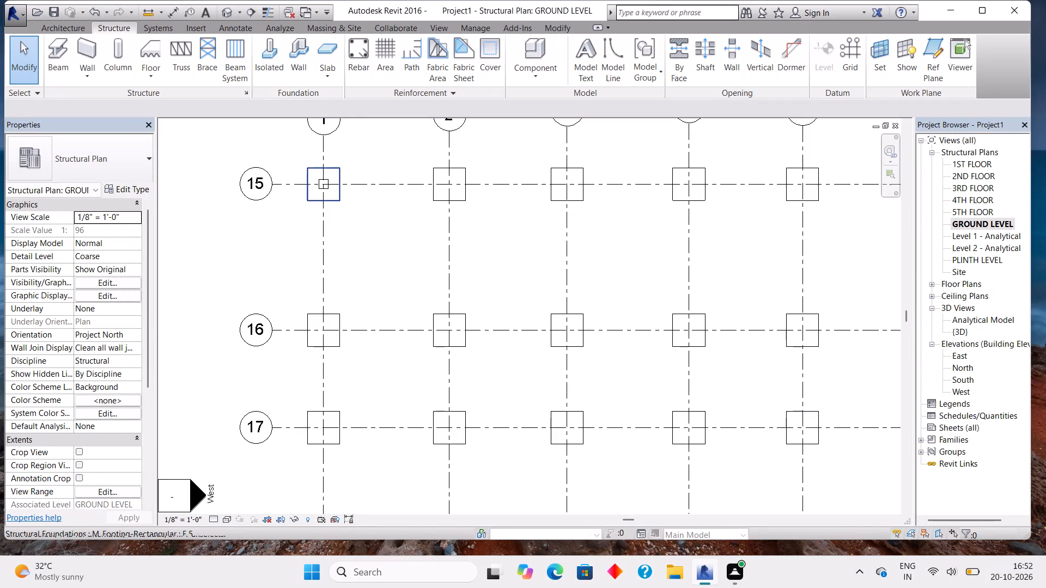
# Place M_Concrete-Rectangular-Column type C2 columns where grid 15 crosses grids 3, 4, 5 and 6.
pyautogui.click(125, 58)
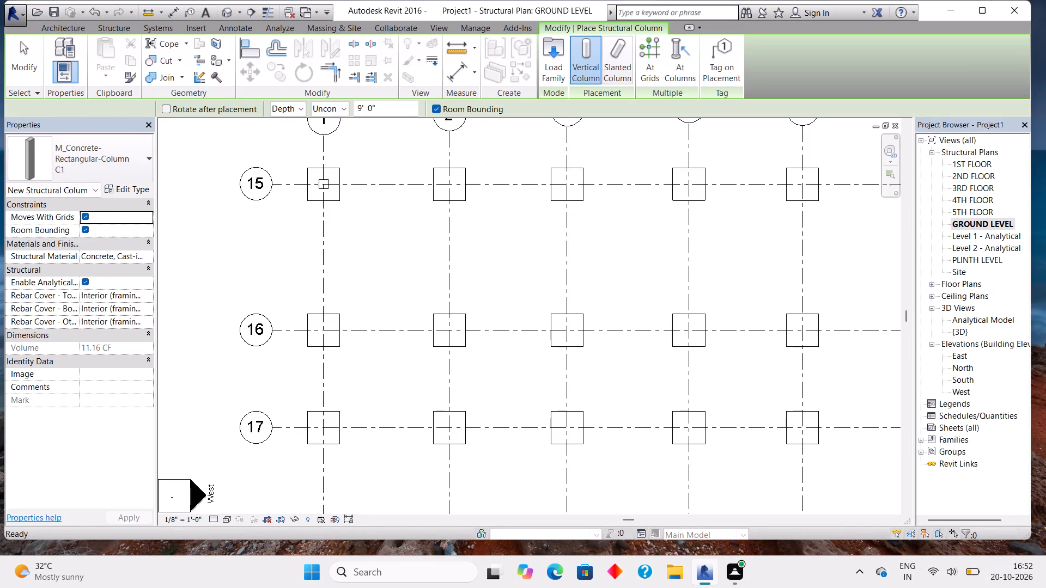
pyautogui.click(103, 175)
pyautogui.scroll(-5, 511, 279)
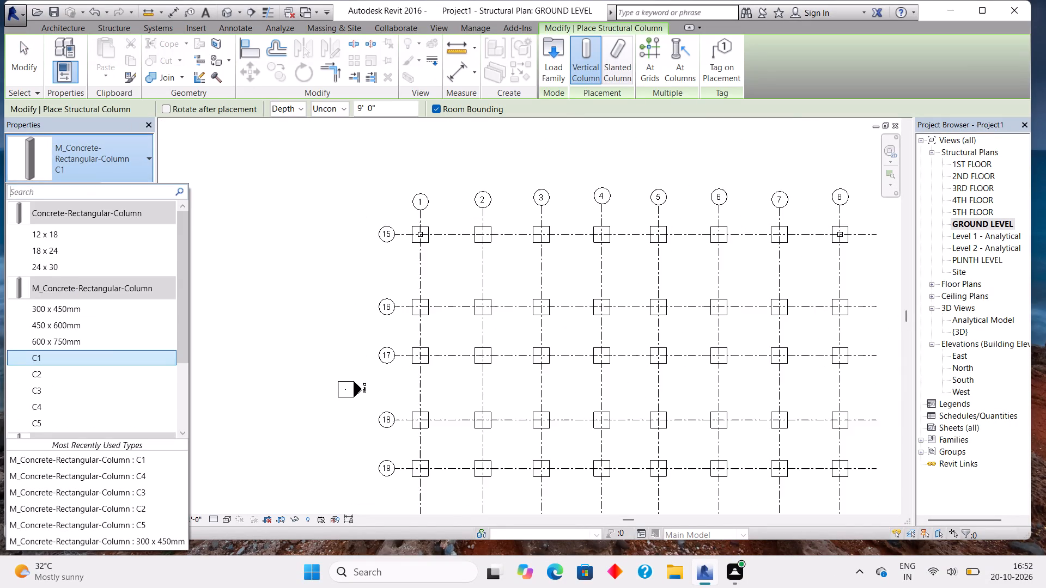
pyautogui.moveTo(628, 299); pyautogui.dragTo(585, 256, button='middle')
pyautogui.click(132, 163)
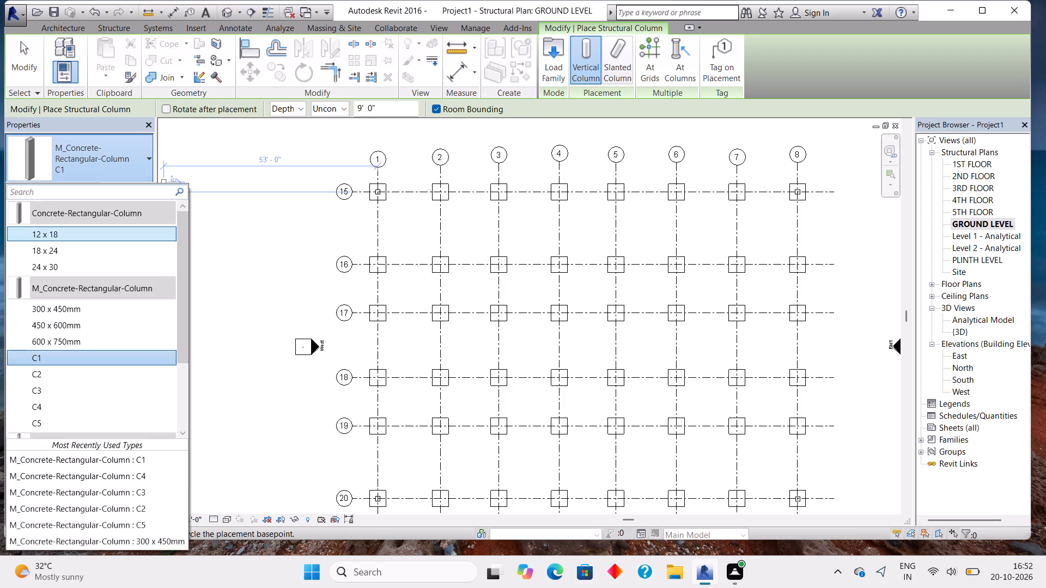
pyautogui.click(111, 371)
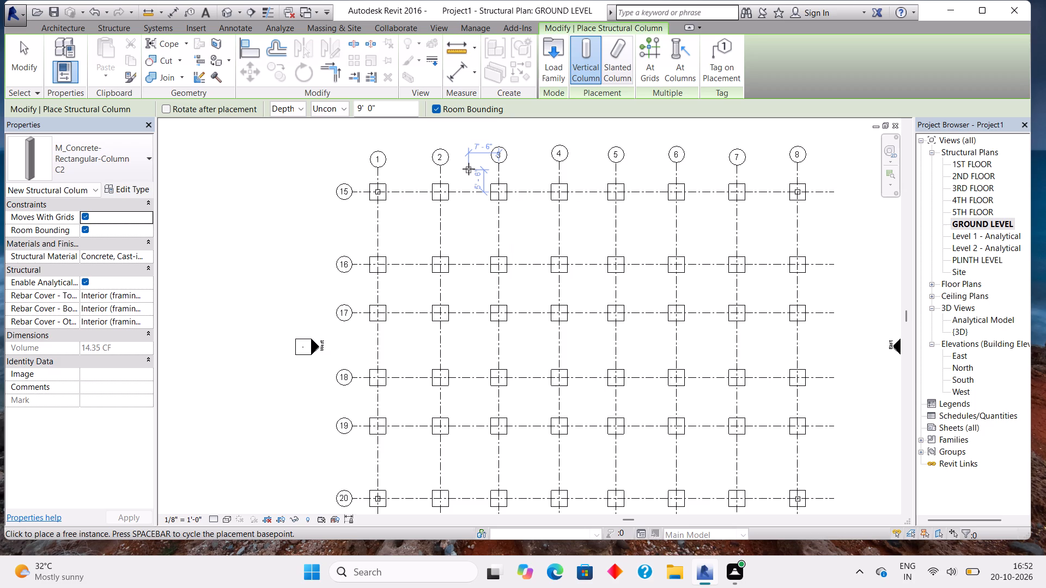
pyautogui.scroll(4, 469, 169)
pyautogui.click(517, 204)
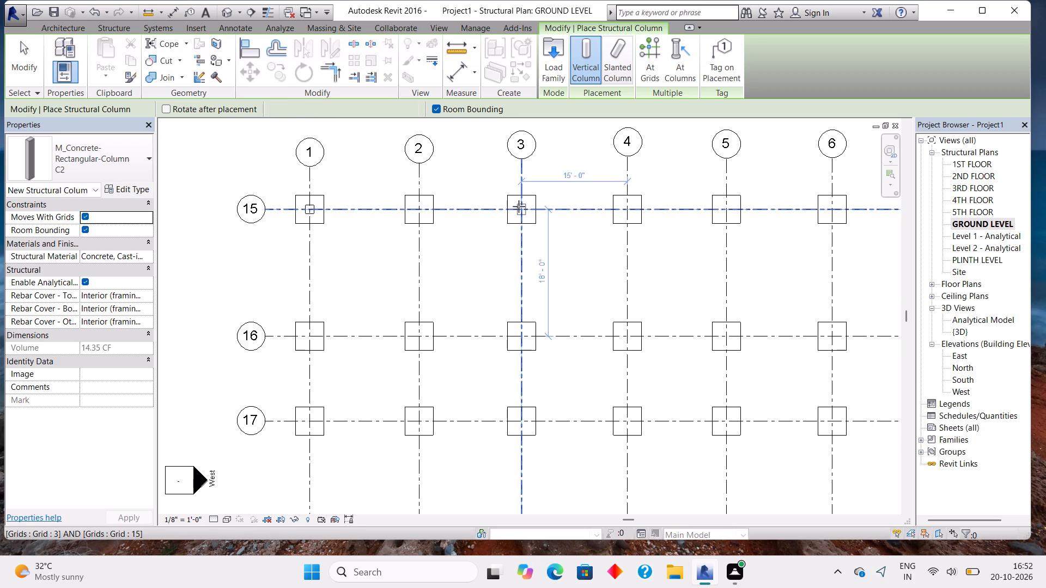
pyautogui.click(629, 211)
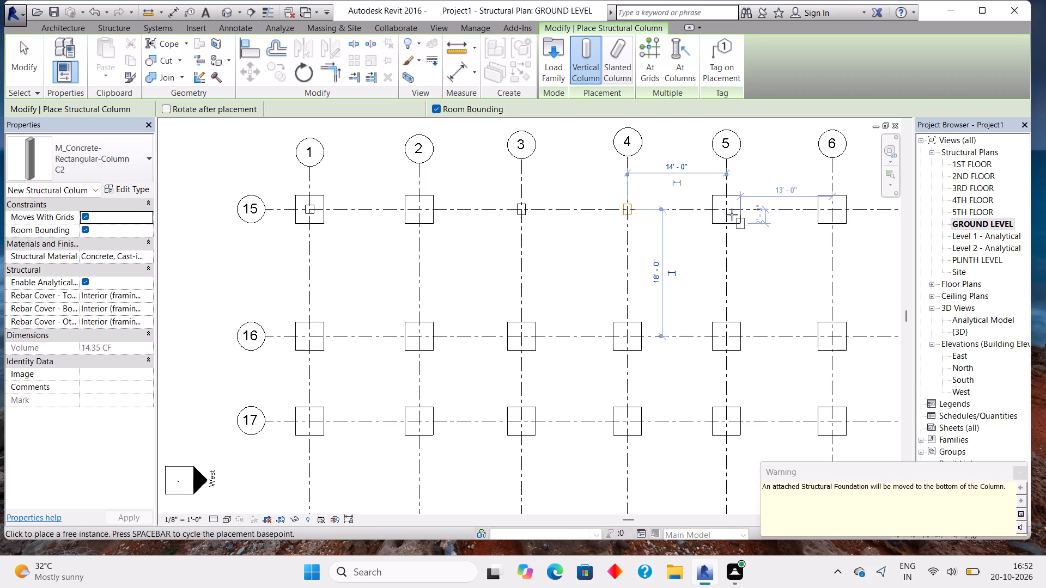
pyautogui.click(724, 206)
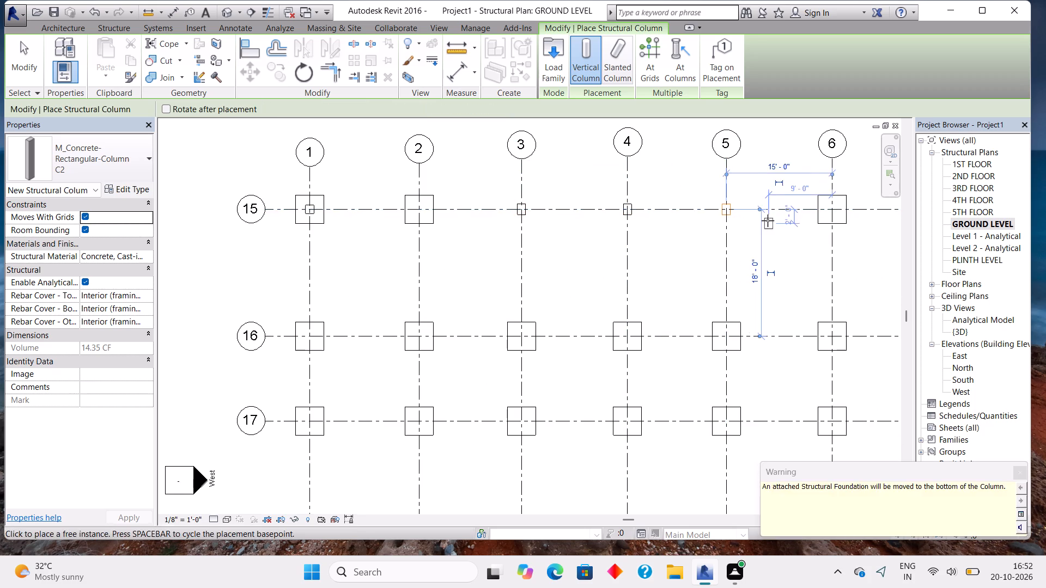
pyautogui.moveTo(768, 220); pyautogui.dragTo(593, 249, button='middle')
pyautogui.click(661, 238)
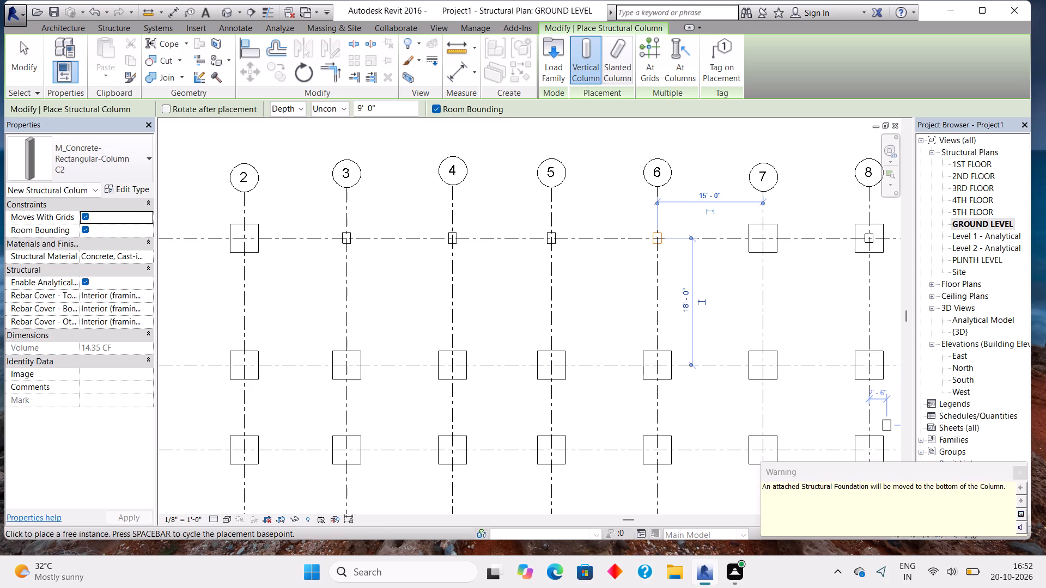
pyautogui.click(1018, 473)
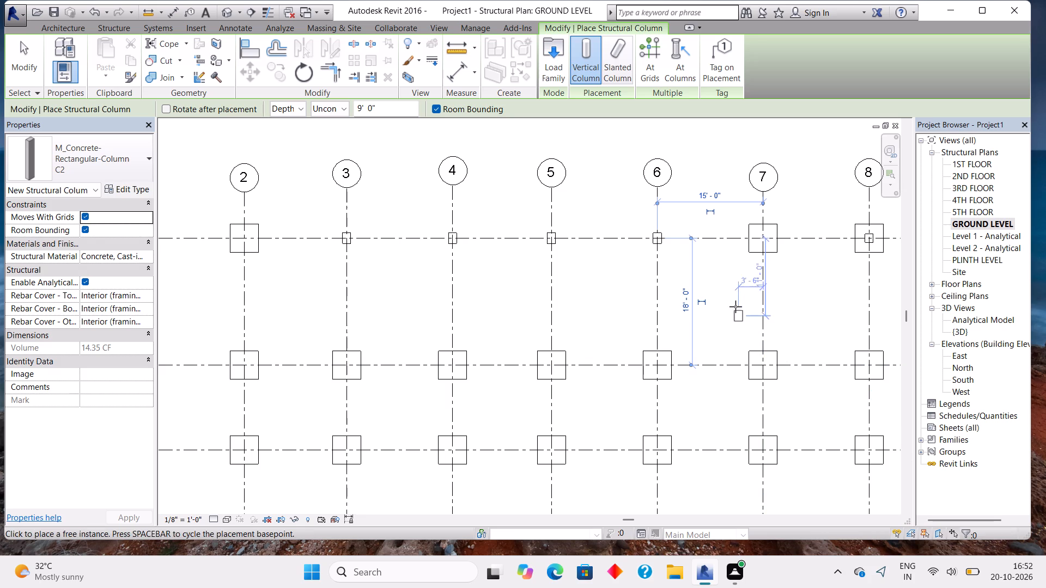
pyautogui.scroll(-2, 730, 300)
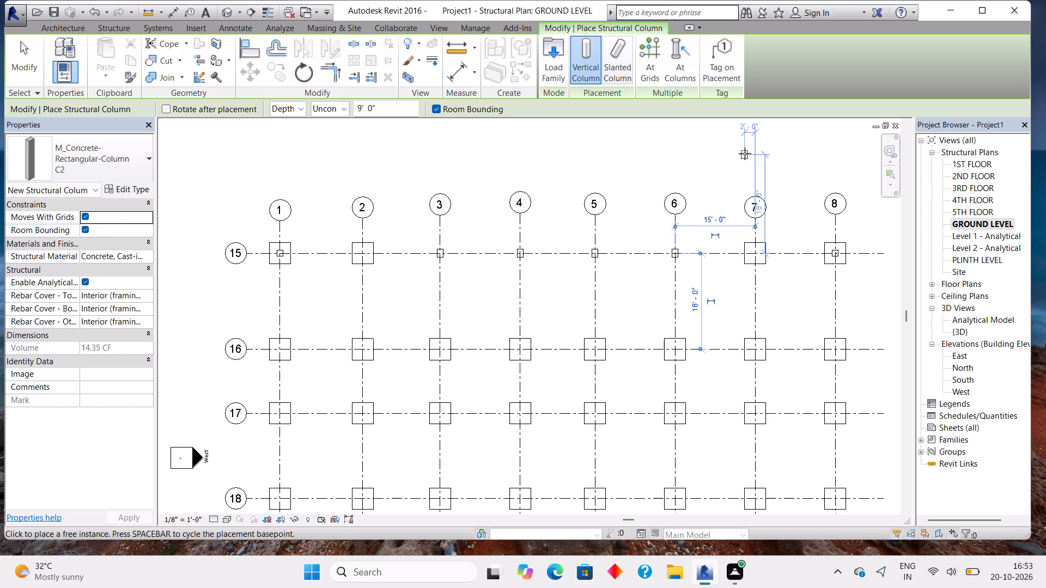
pyautogui.press('Escape')
pyautogui.press('Escape')
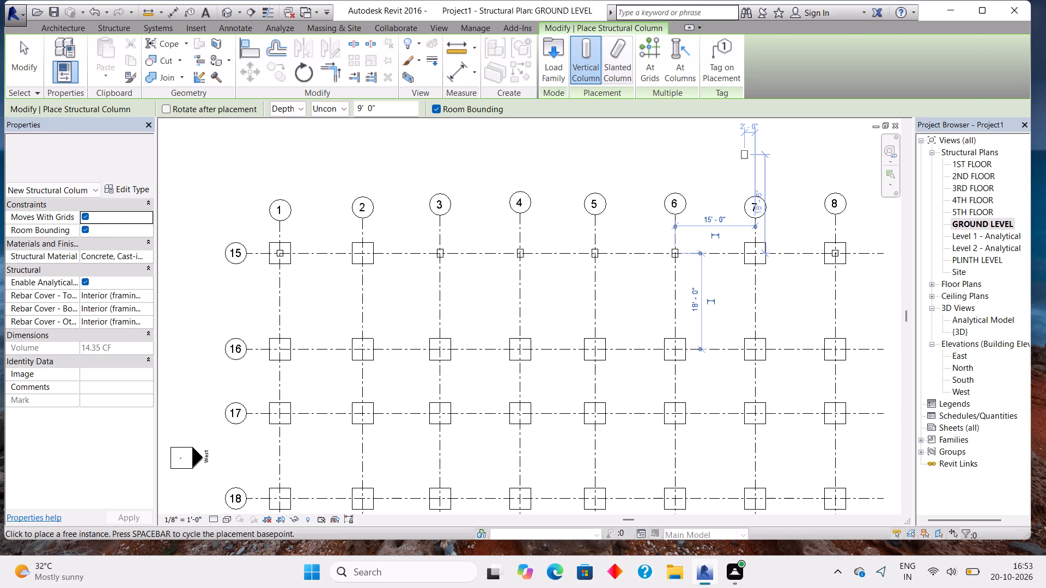
pyautogui.press('Escape')
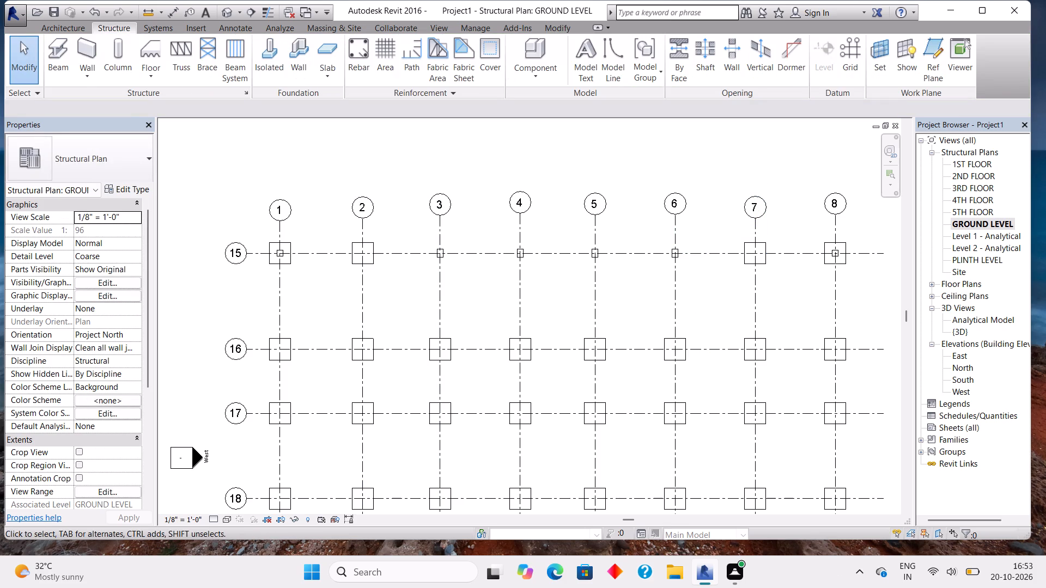
# In the 3D view, delete the F1 footing and its C1 column at the intersection of grids 1 and 20.
pyautogui.scroll(-2, 550, 154)
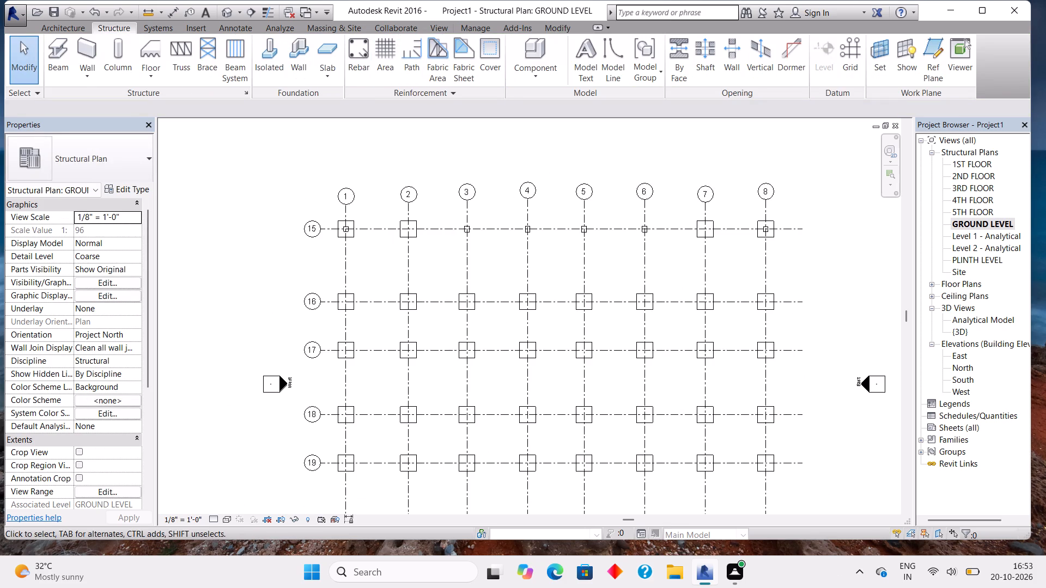
pyautogui.click(440, 28)
pyautogui.click(381, 47)
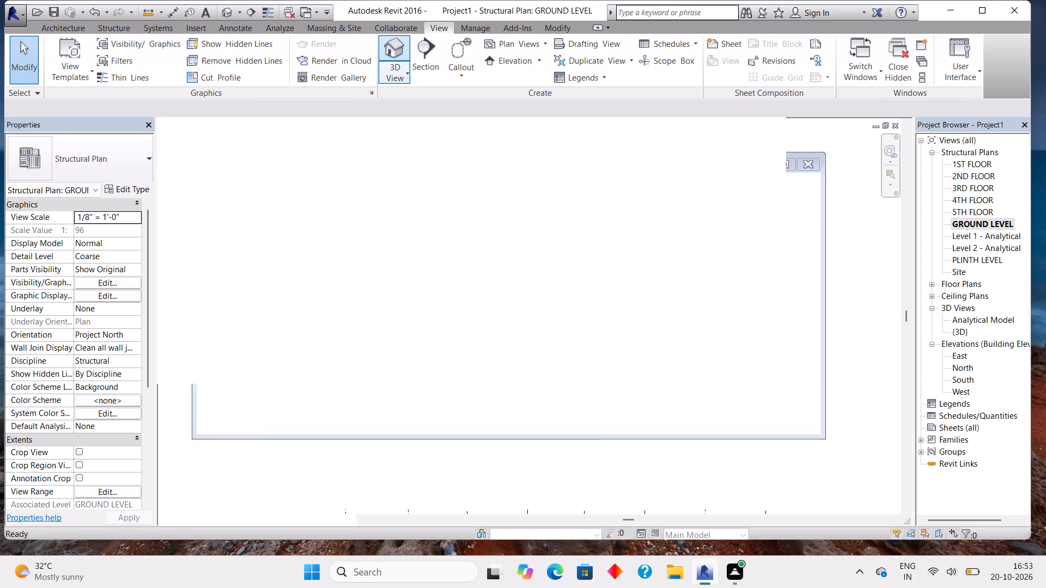
pyautogui.moveTo(422, 381); pyautogui.dragTo(436, 297, button='middle')
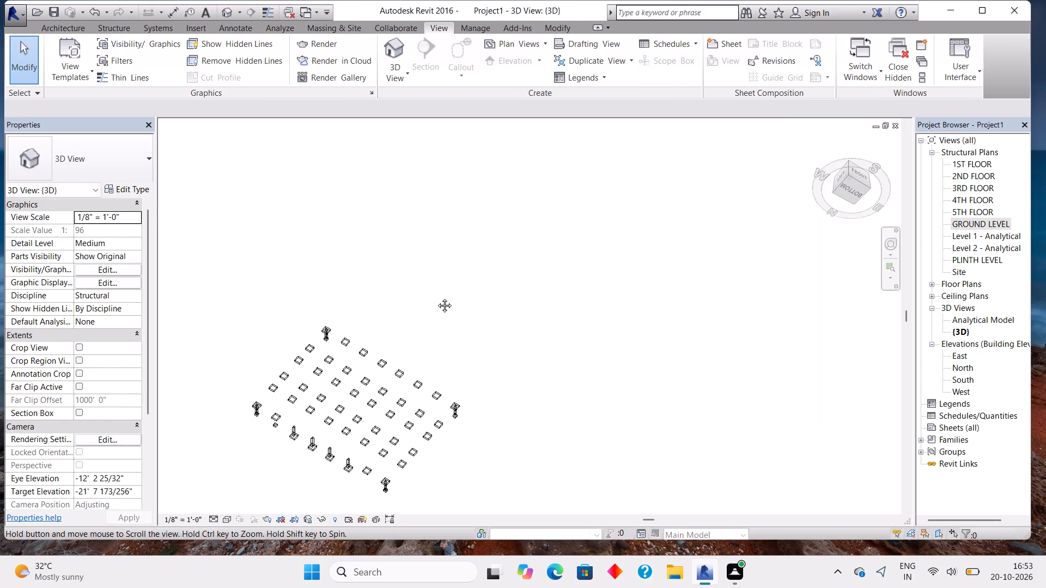
pyautogui.moveTo(436, 297); pyautogui.dragTo(460, 275, button='middle')
pyautogui.scroll(10, 397, 444)
pyautogui.moveTo(325, 454); pyautogui.dragTo(327, 455, button='middle')
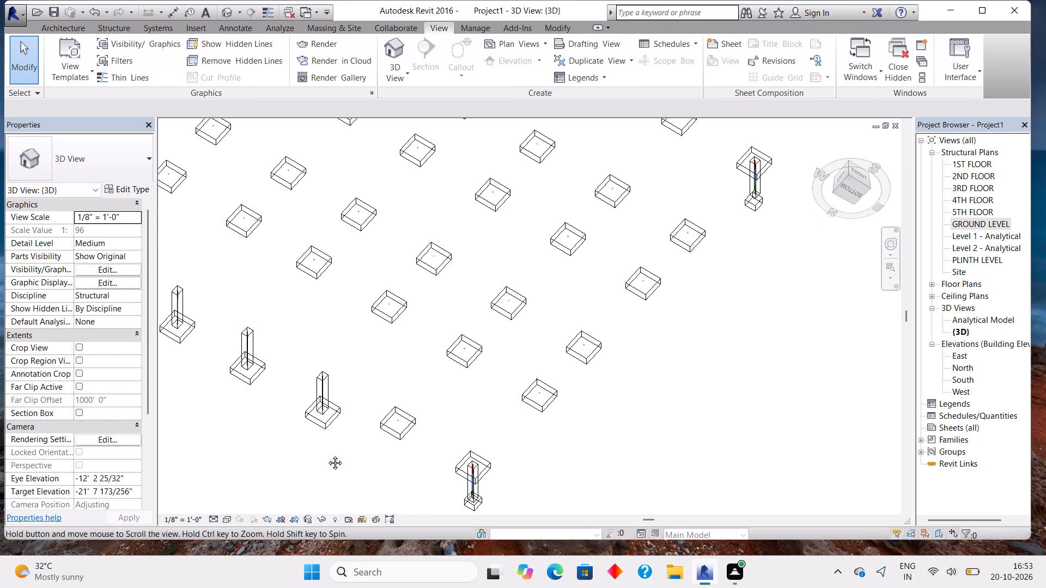
pyautogui.moveTo(327, 455); pyautogui.dragTo(329, 573, button='middle')
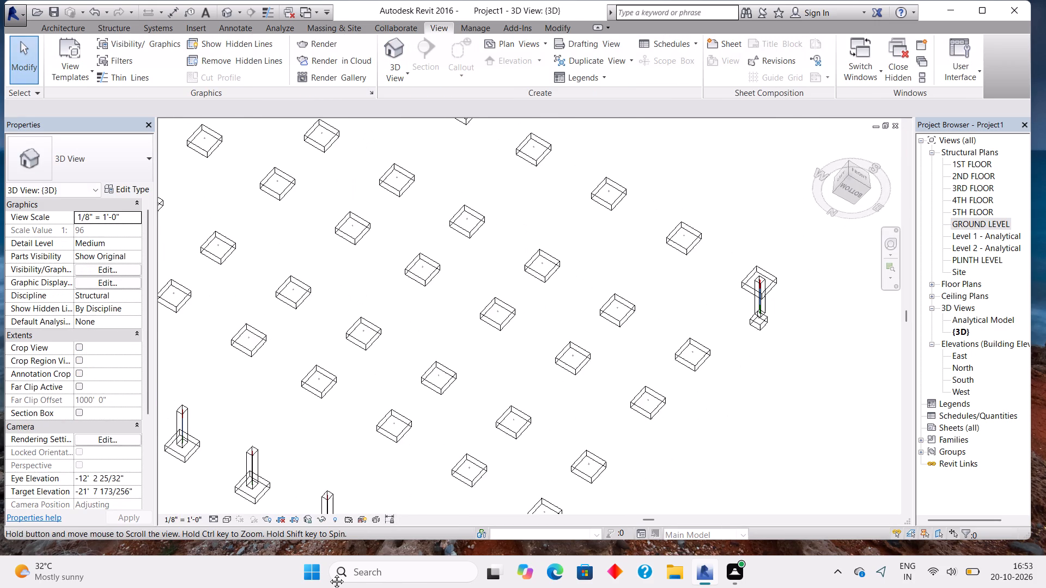
pyautogui.moveTo(329, 573); pyautogui.dragTo(251, 587, button='middle')
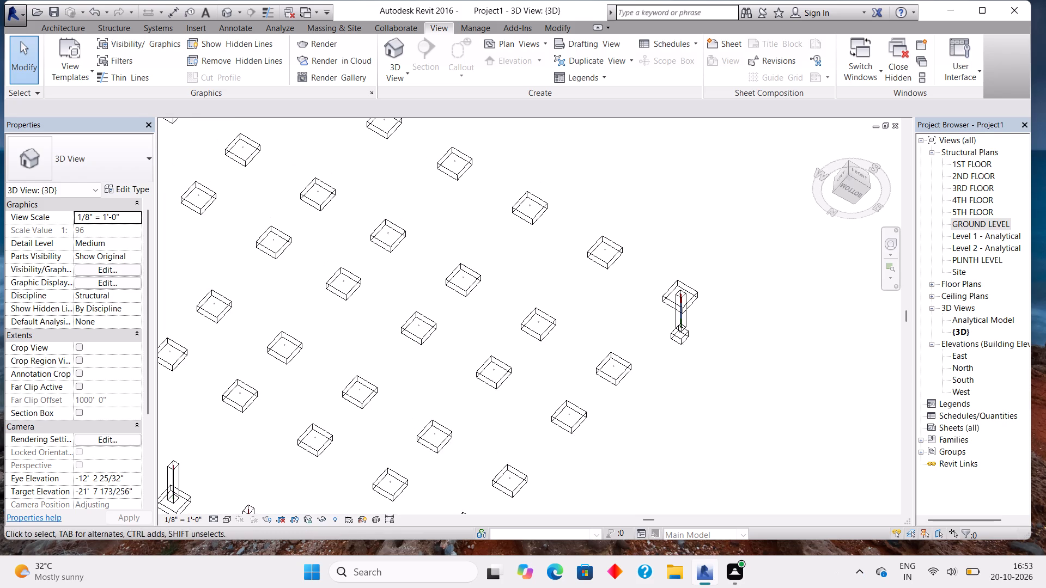
pyautogui.moveTo(471, 233); pyautogui.dragTo(715, 395, button='middle')
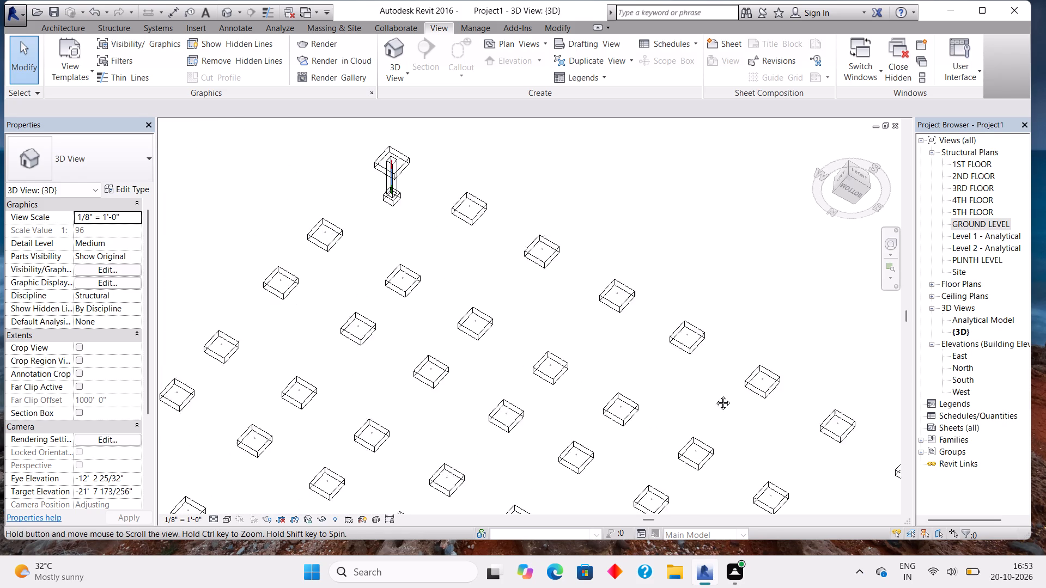
pyautogui.moveTo(715, 395); pyautogui.dragTo(769, 417, button='middle')
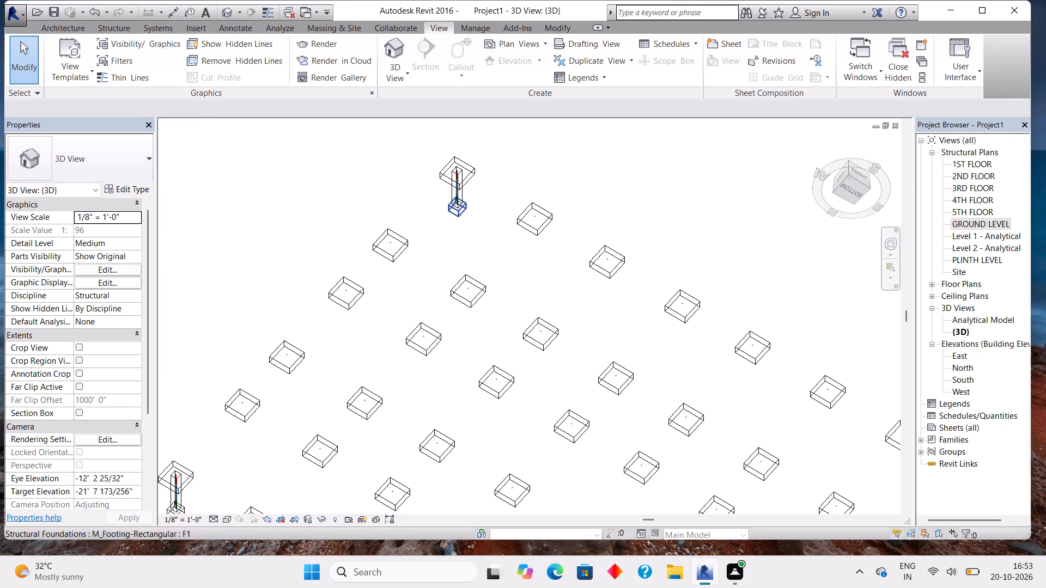
pyautogui.click(460, 209)
pyautogui.press('Delete')
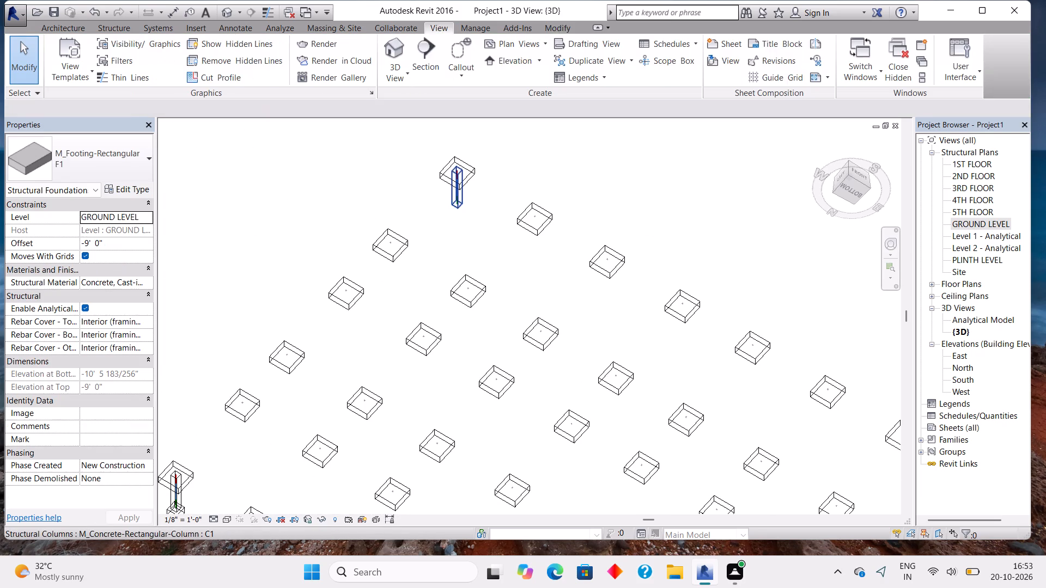
pyautogui.click(453, 203)
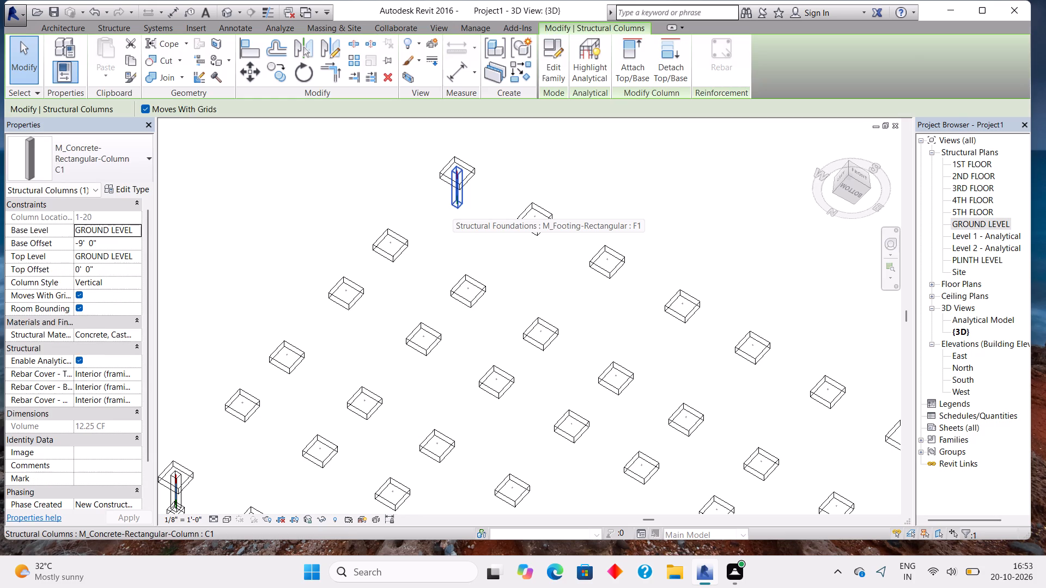
pyautogui.press('Delete')
# Delete the F1 footing and the column above it at the intersection of grids 8 and 20, keeping the F 5 footing.
pyautogui.moveTo(578, 287); pyautogui.dragTo(304, 103, button='middle')
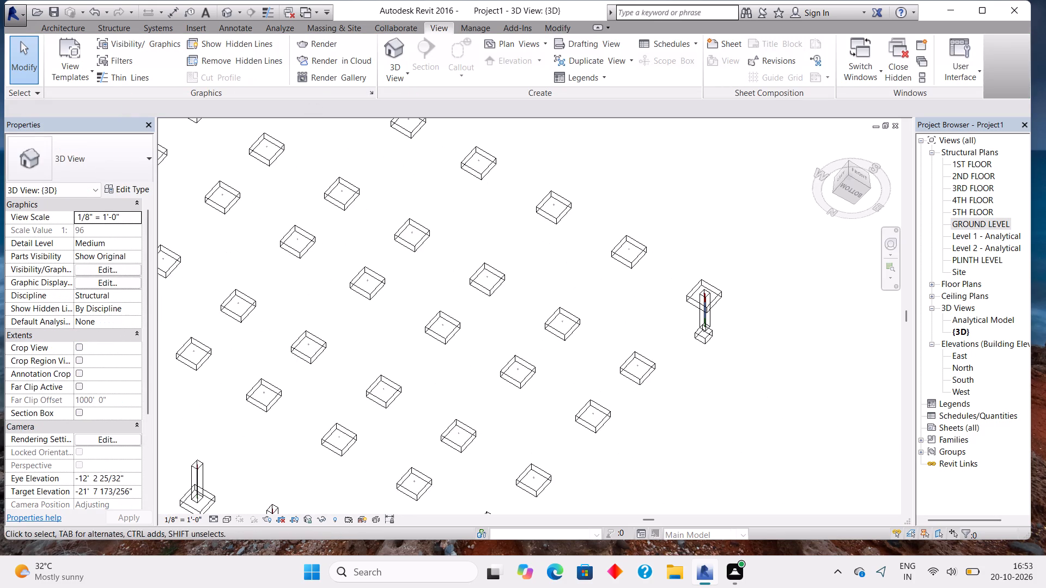
pyautogui.click(694, 335)
pyautogui.press('Delete')
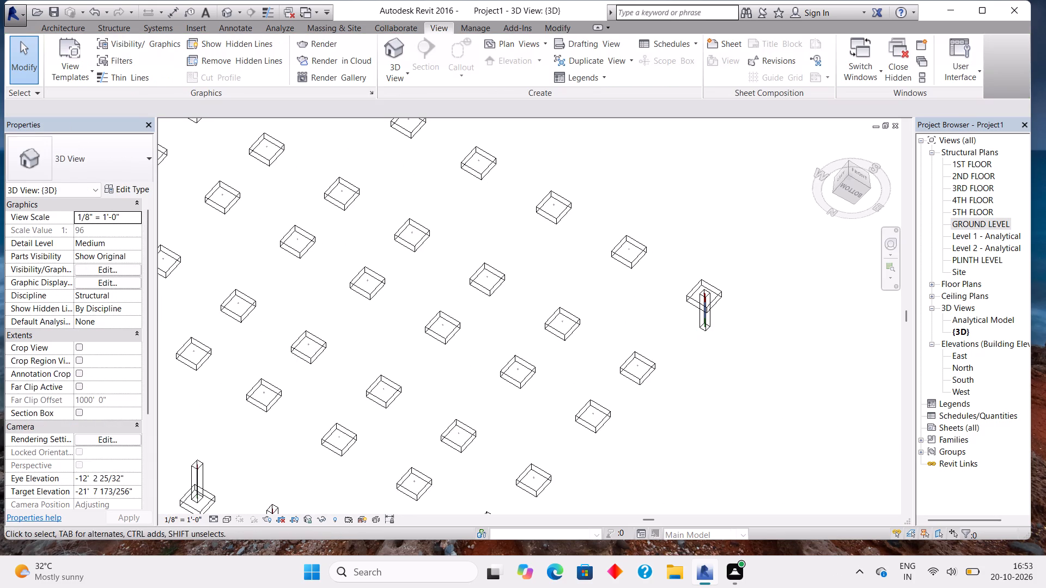
pyautogui.click(696, 325)
pyautogui.press('Delete')
# Delete the F1 footing and its C1 column at the intersection of grids 8 and 15, keeping the F 5 footing.
pyautogui.moveTo(369, 340); pyautogui.dragTo(550, 242, button='middle')
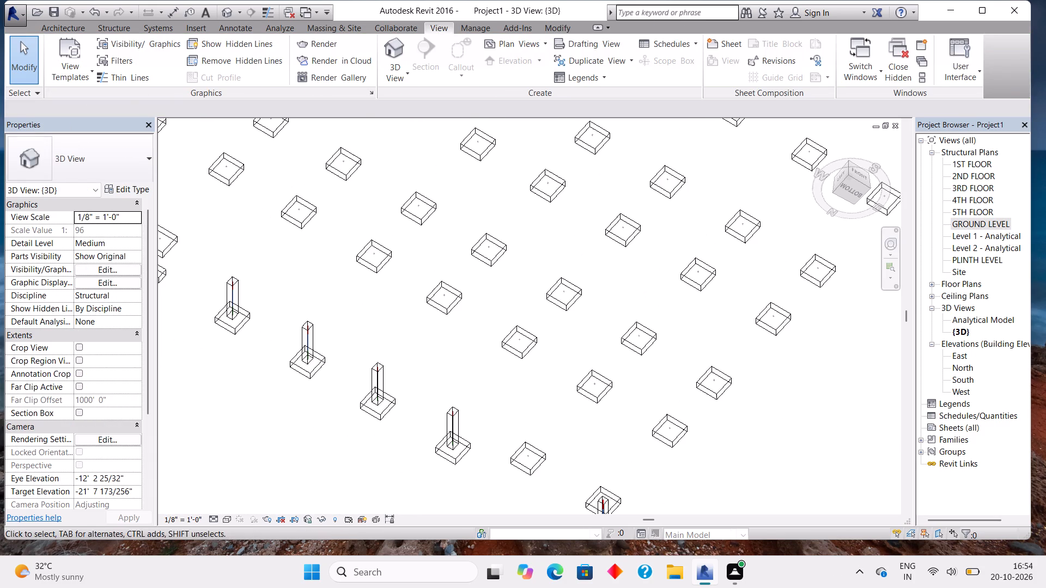
pyautogui.moveTo(538, 465); pyautogui.dragTo(582, 312, button='middle')
pyautogui.scroll(1, 583, 329)
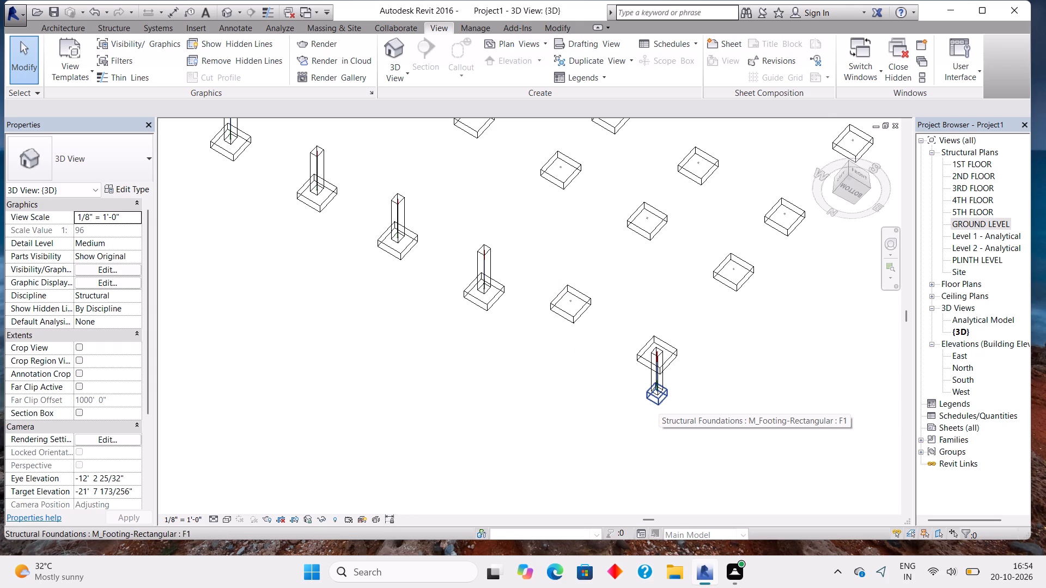
pyautogui.click(659, 398)
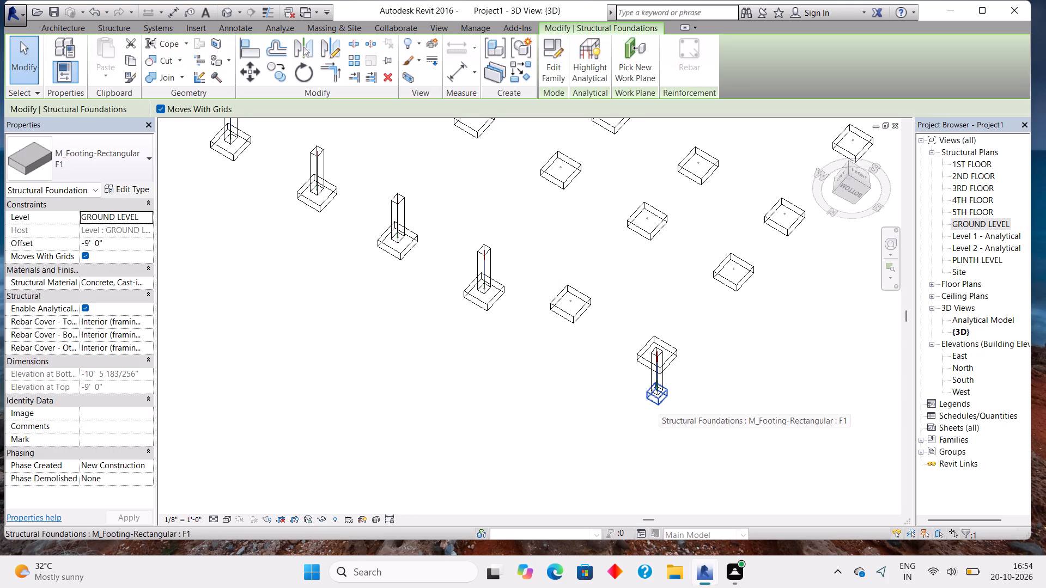
pyautogui.press('BackSpace')
pyautogui.click(654, 373)
pyautogui.press('BackSpace')
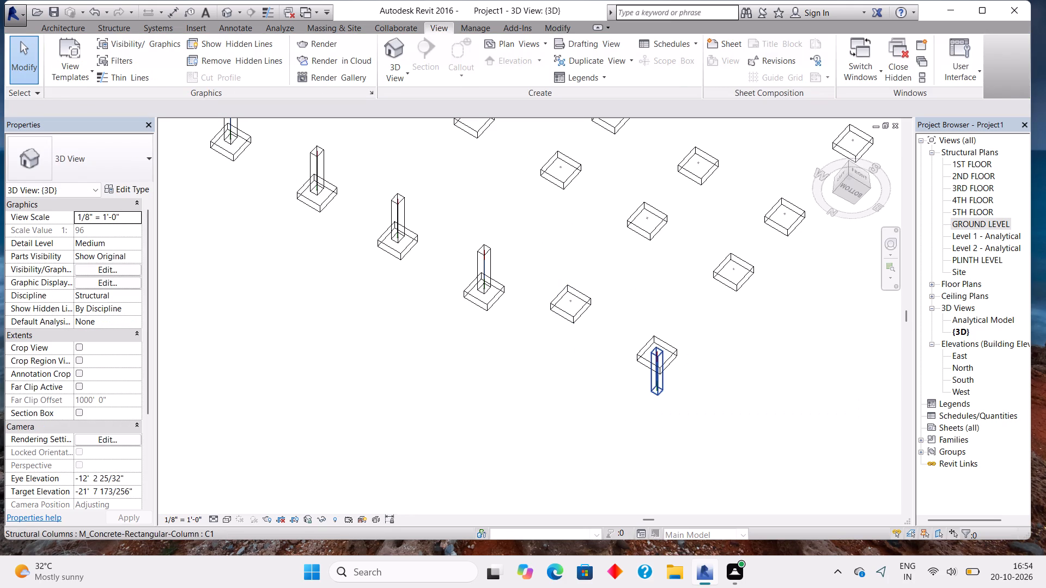
# Nudge the F 5 footing at grids 7 and 15 outward across grid 15, away from grid 16.
pyautogui.click(561, 316)
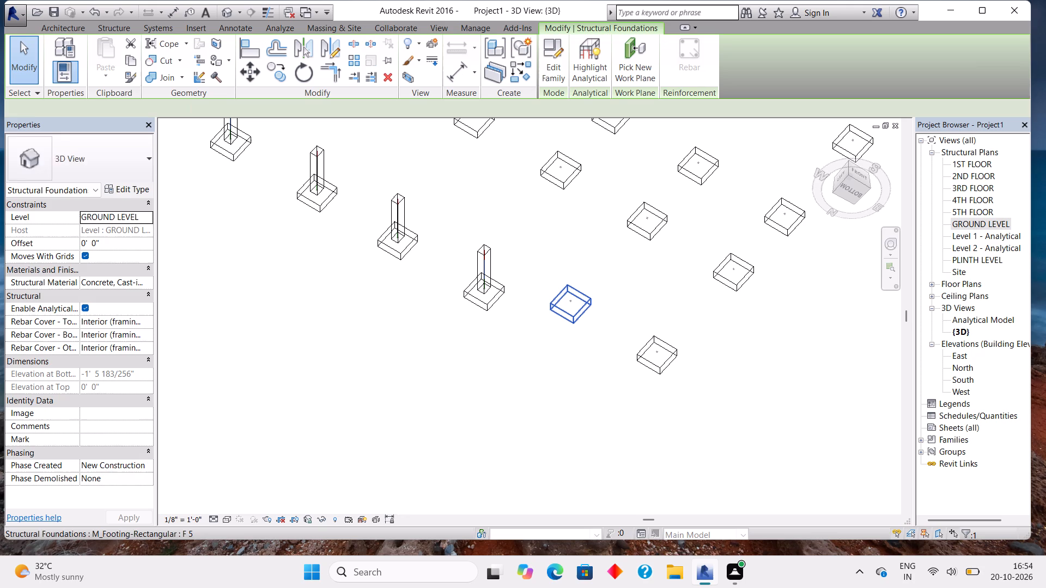
pyautogui.press('Left')
pyautogui.press('Down')
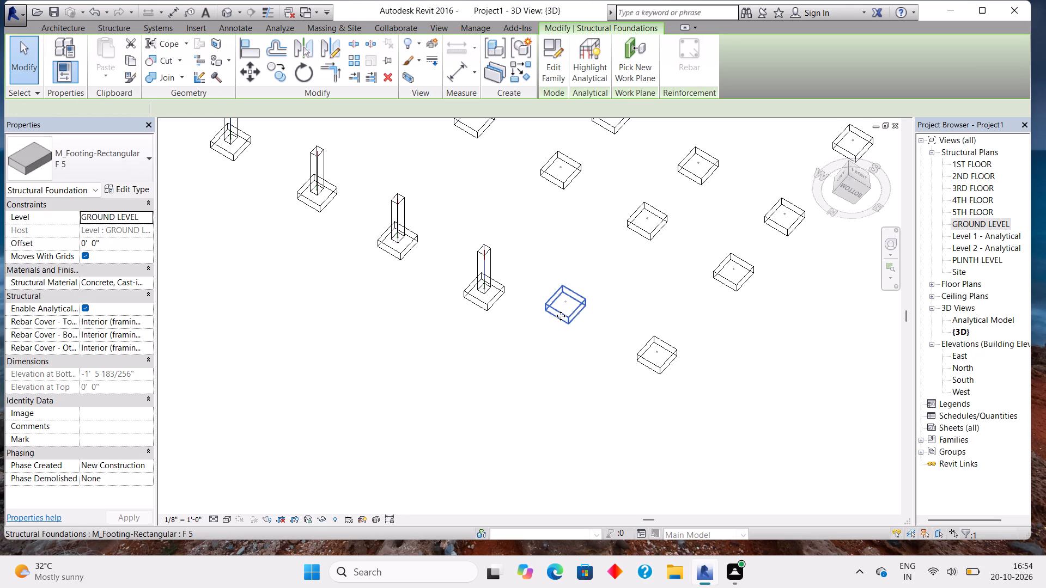
pyautogui.press('Right')
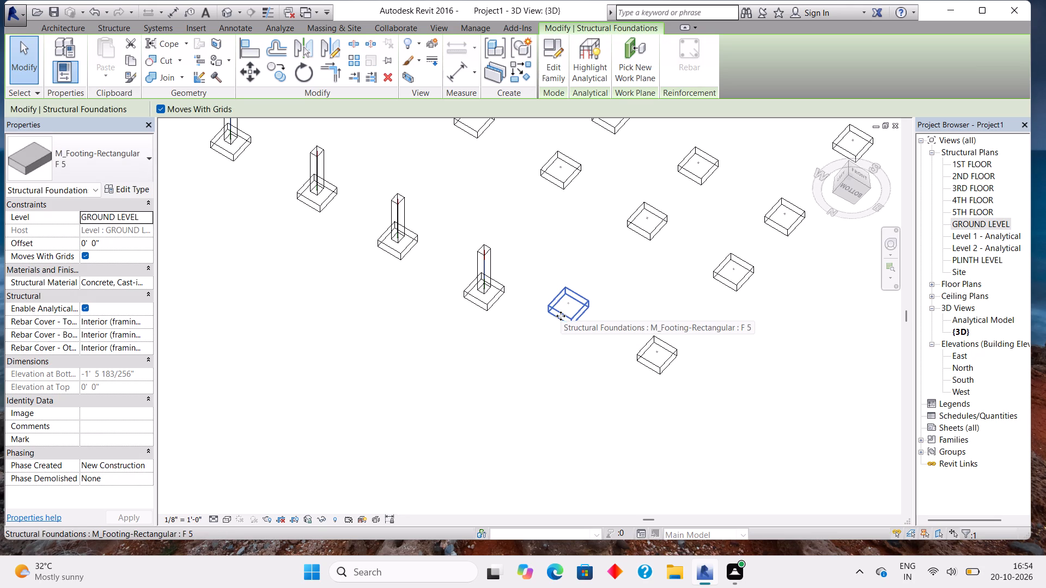
pyautogui.press('Left')
pyautogui.press('Right')
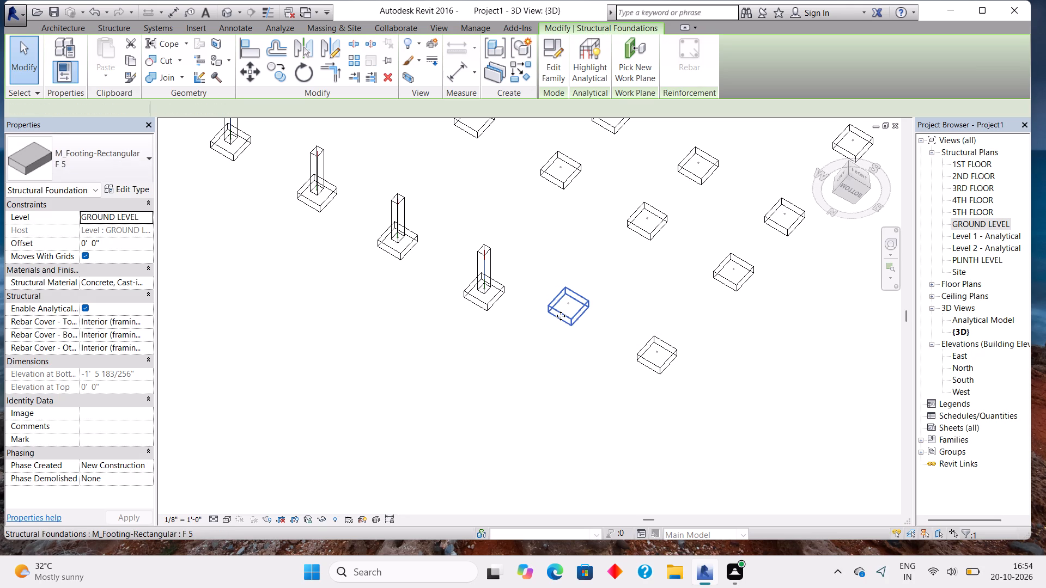
pyautogui.press('Down')
pyautogui.press('Down')
pyautogui.press('Down')
pyautogui.press('Down')
pyautogui.press('Down')
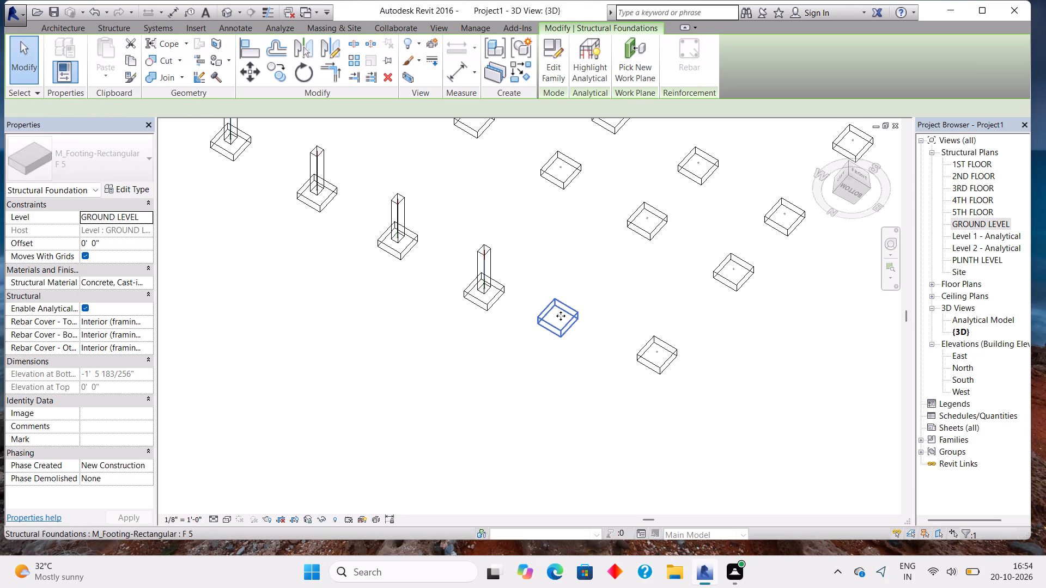
pyautogui.press('Down')
pyautogui.press('Down')
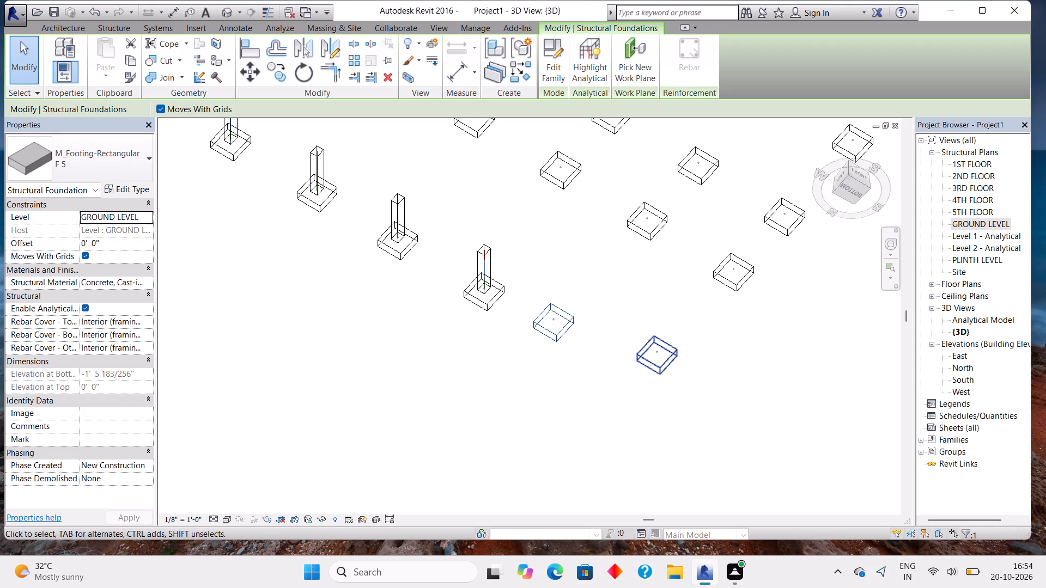
# Nudge the F 5 footings at grids 8 and 15 and at grids 7 and 15 outward across grid 15.
pyautogui.click(641, 352)
pyautogui.press('Down')
pyautogui.press('Down')
pyautogui.press('Down')
pyautogui.press('Down')
pyautogui.press('Down')
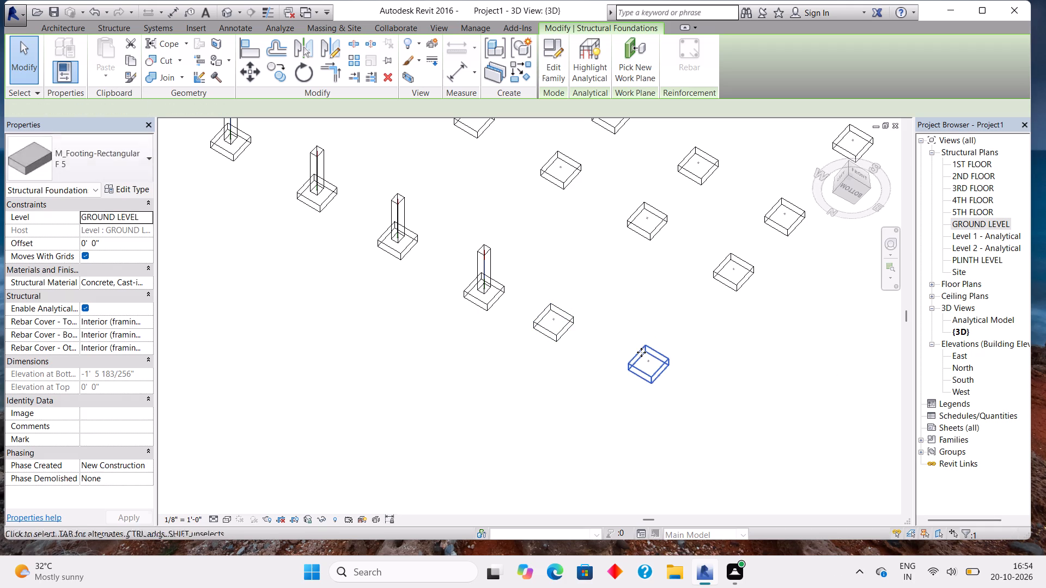
pyautogui.press('Down')
pyautogui.press('Down')
pyautogui.click(561, 332)
pyautogui.press('Down')
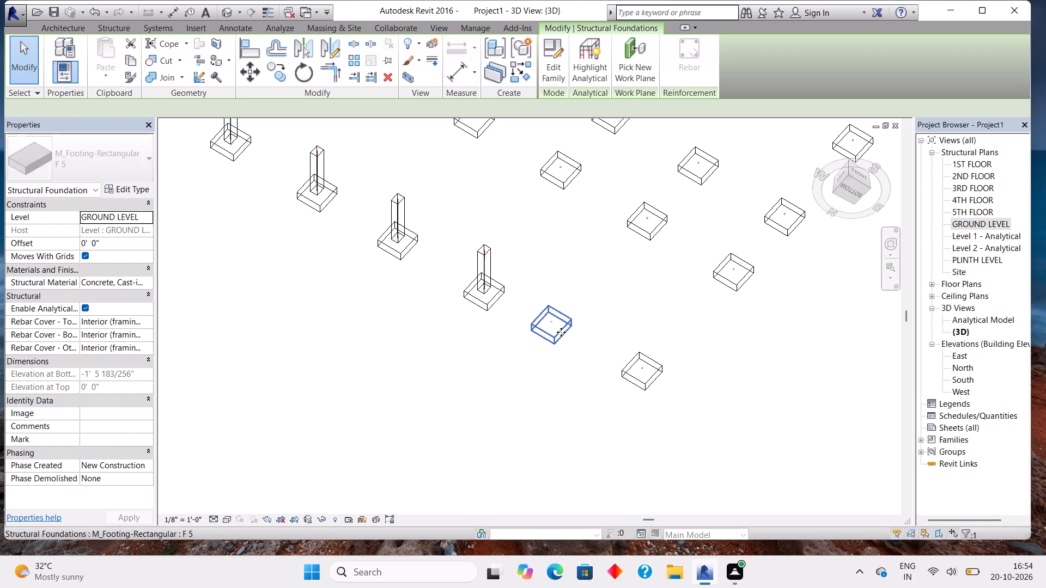
pyautogui.press('Down')
pyautogui.press('Down')
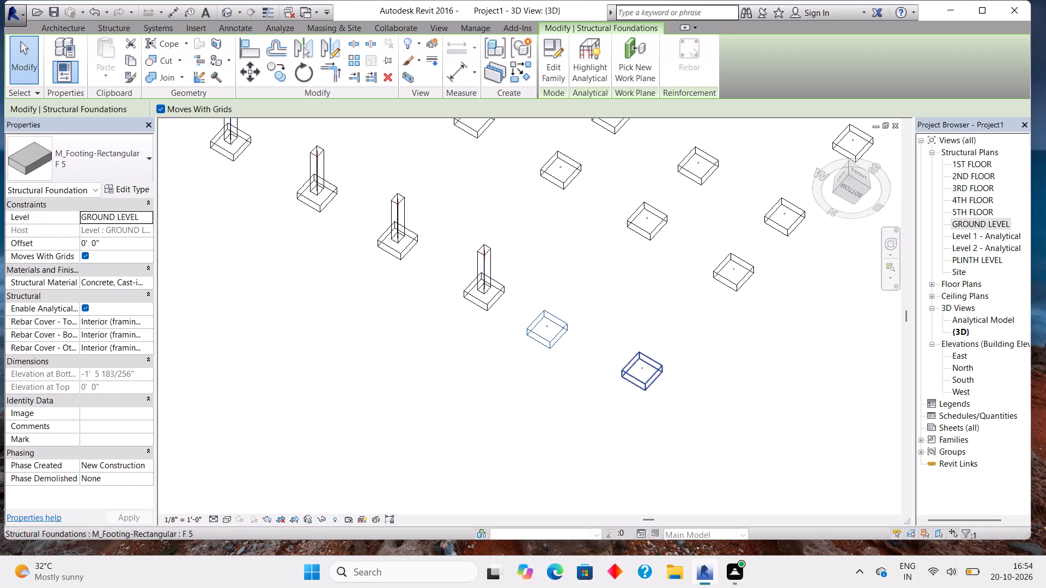
pyautogui.click(646, 372)
pyautogui.press('Down')
pyautogui.press('Down')
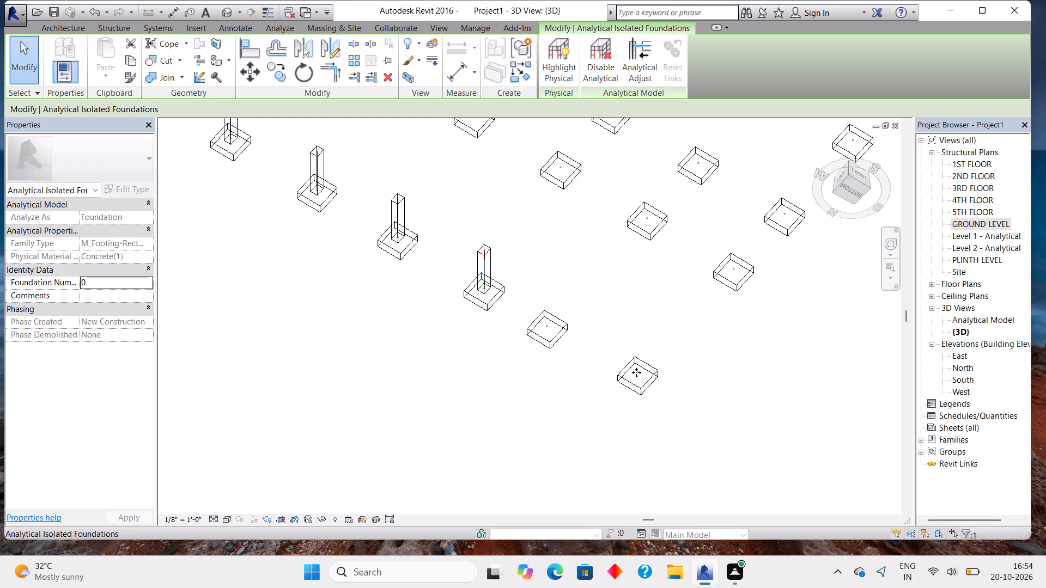
# Delete the F1 footings at grids 2 and 15 and grids 1 and 15, plus the C1 column at grids 1 and 15.
pyautogui.moveTo(539, 342); pyautogui.dragTo(758, 454, button='middle')
pyautogui.moveTo(379, 308); pyautogui.dragTo(499, 438, button='middle')
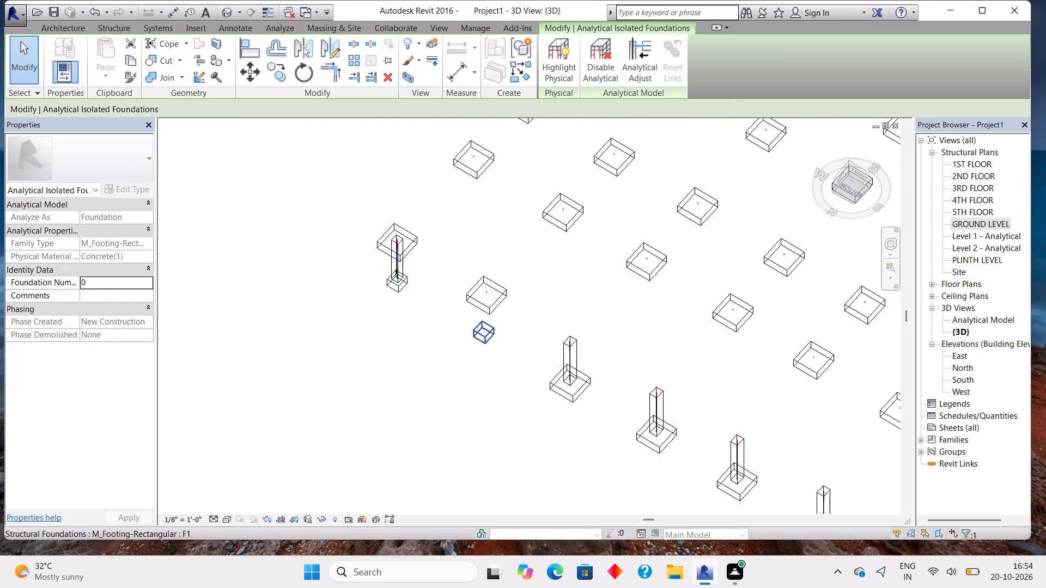
pyautogui.click(484, 340)
pyautogui.press('Delete')
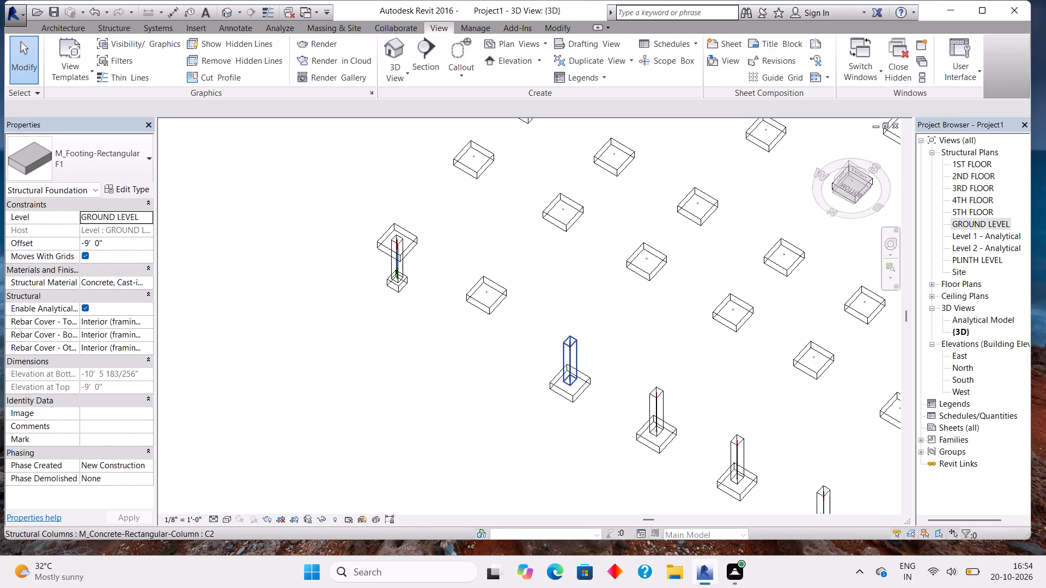
pyautogui.click(384, 287)
pyautogui.press('Delete')
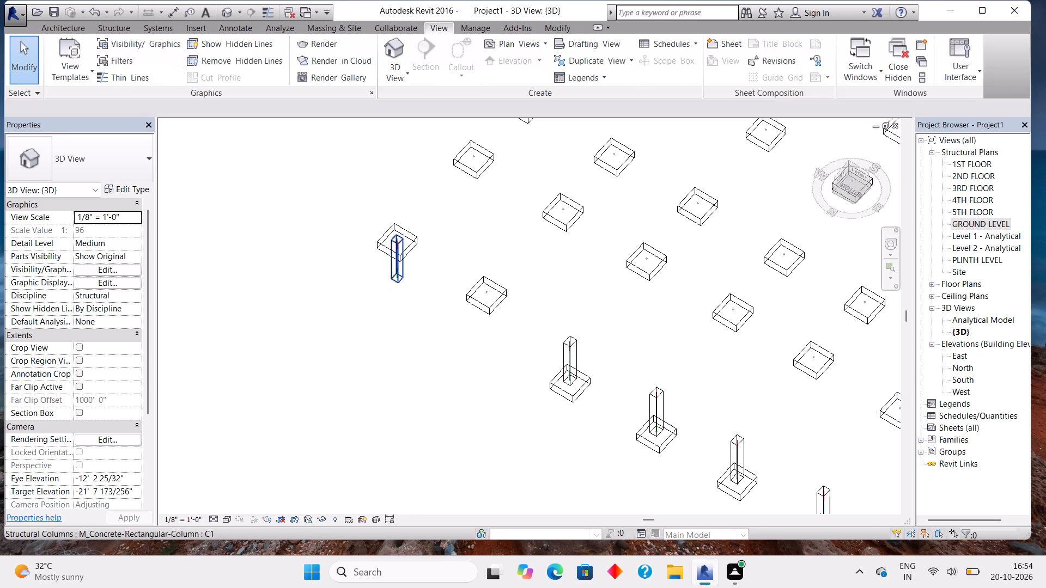
pyautogui.click(390, 281)
pyautogui.press('Delete')
# Nudge the F 5 footing at grids 2 and 15 outward across grid 15, away from grid 16.
pyautogui.click(484, 296)
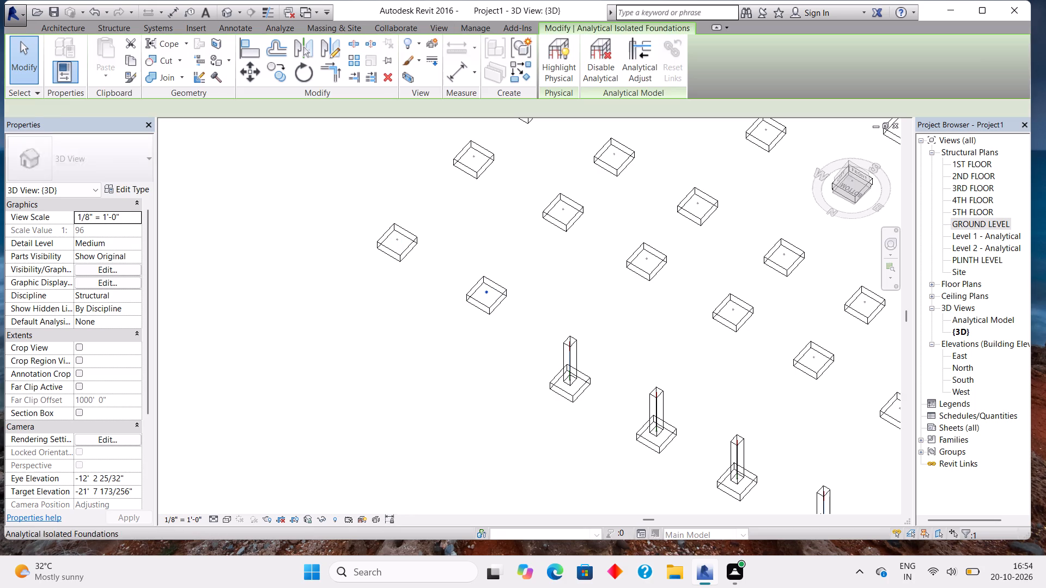
pyautogui.press('Down')
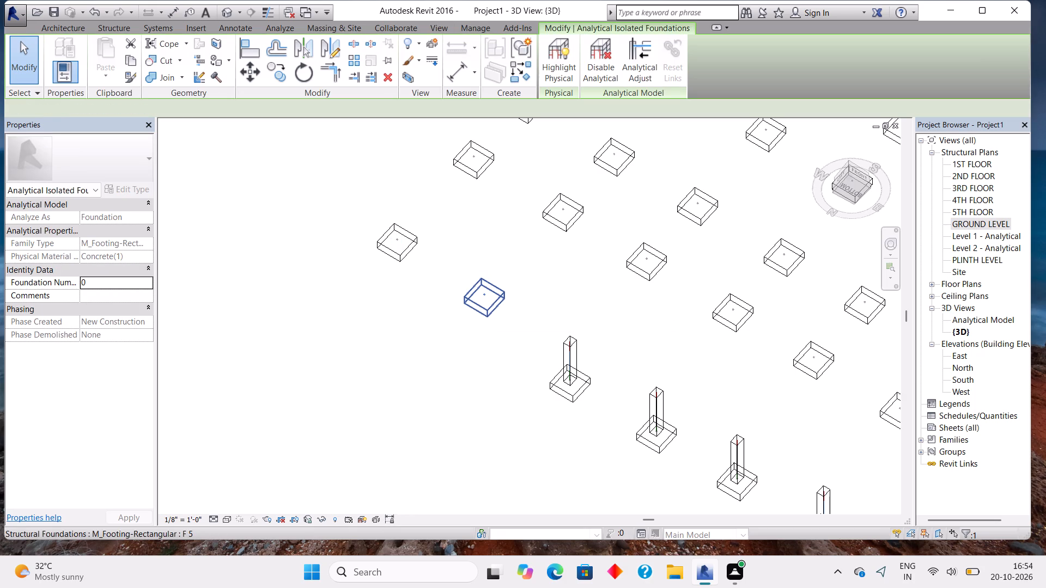
pyautogui.press('Left')
pyautogui.press('Left')
pyautogui.press('Left')
pyautogui.press('Left')
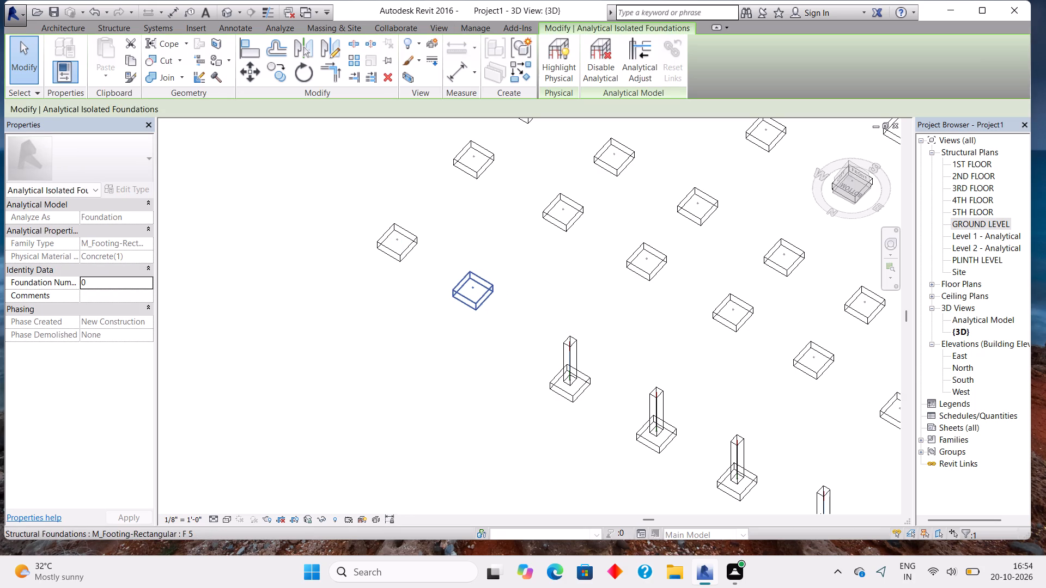
pyautogui.press('Down')
pyautogui.press('Down')
pyautogui.press('Down')
pyautogui.press('Down')
pyautogui.press('Down')
pyautogui.press('Right')
pyautogui.press('Right')
pyautogui.press('Right')
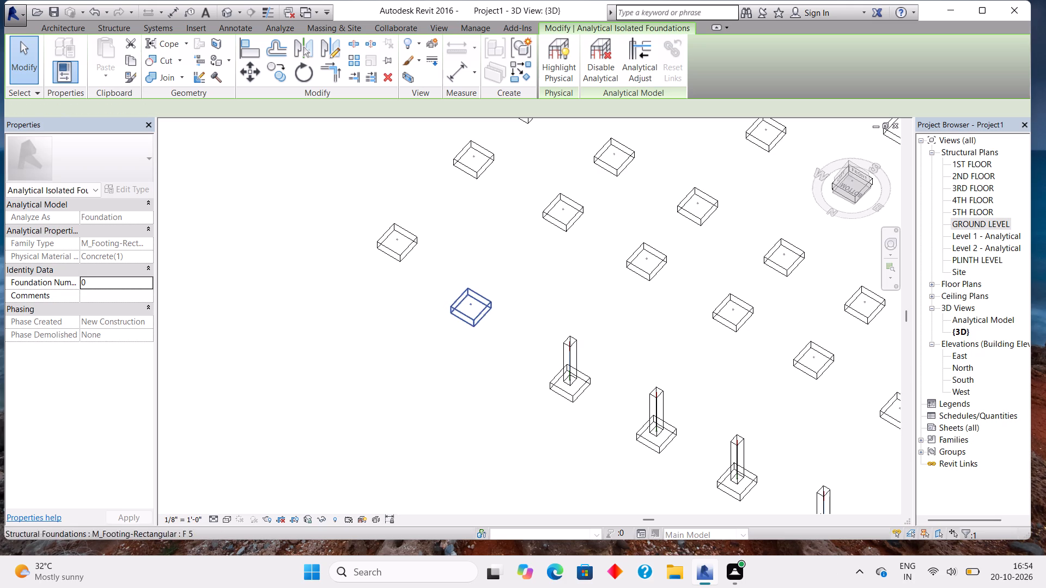
pyautogui.press('Down')
pyautogui.press('Up')
pyautogui.press('Down')
pyautogui.press('Down')
pyautogui.press('Down')
pyautogui.press('Down')
pyautogui.press('Down')
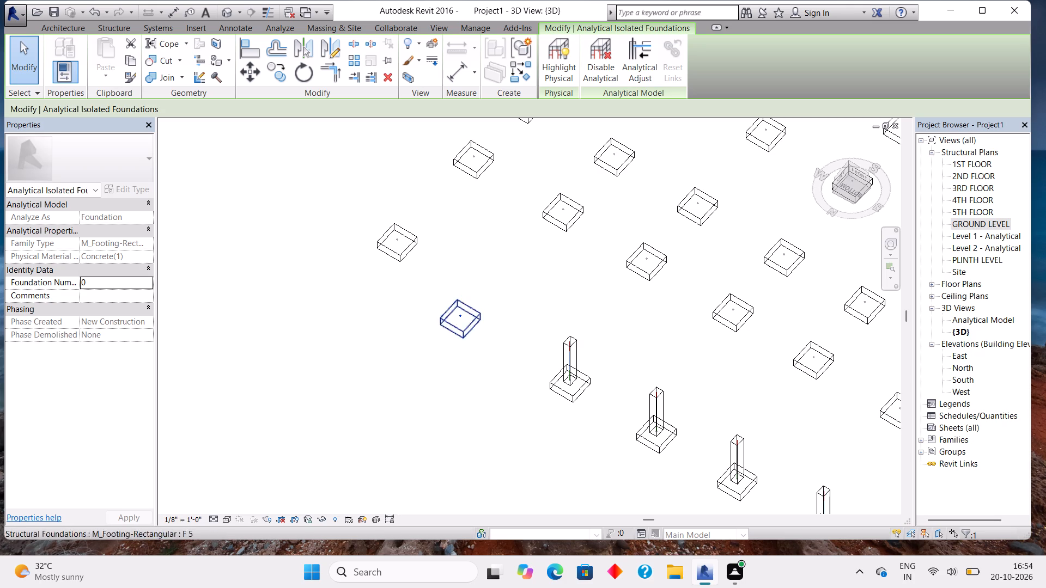
# Nudge the F 5 footing at grids 1 and 15 outward across grid 15, level with the footing at grid 2.
pyautogui.click(405, 252)
pyautogui.press('Down')
pyautogui.press('Down')
pyautogui.press('Down')
pyautogui.press('Down')
pyautogui.press('Down')
pyautogui.press('Down')
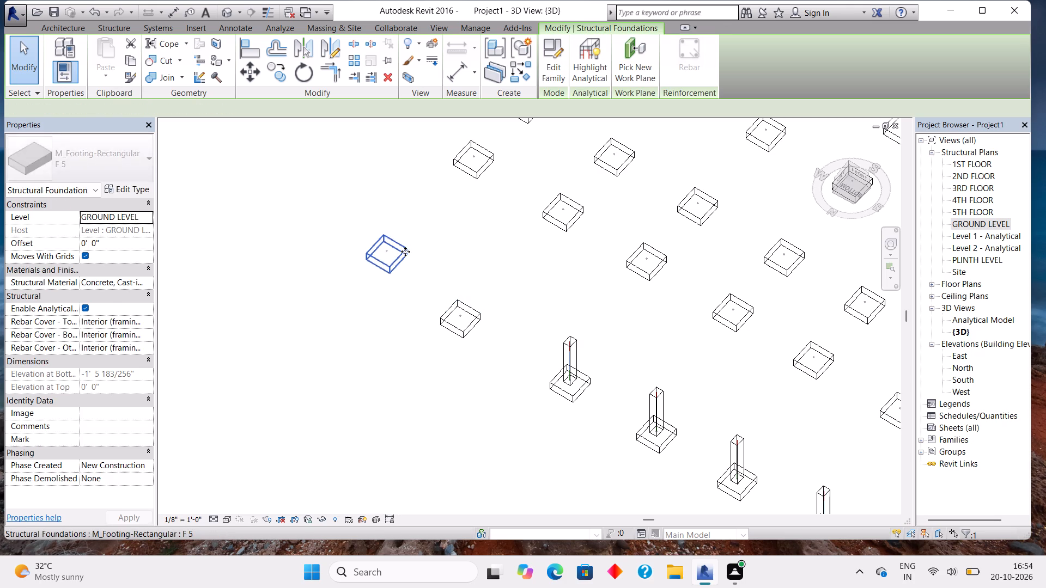
pyautogui.press('Down')
pyautogui.press('Down')
pyautogui.press('Down')
pyautogui.press('Down')
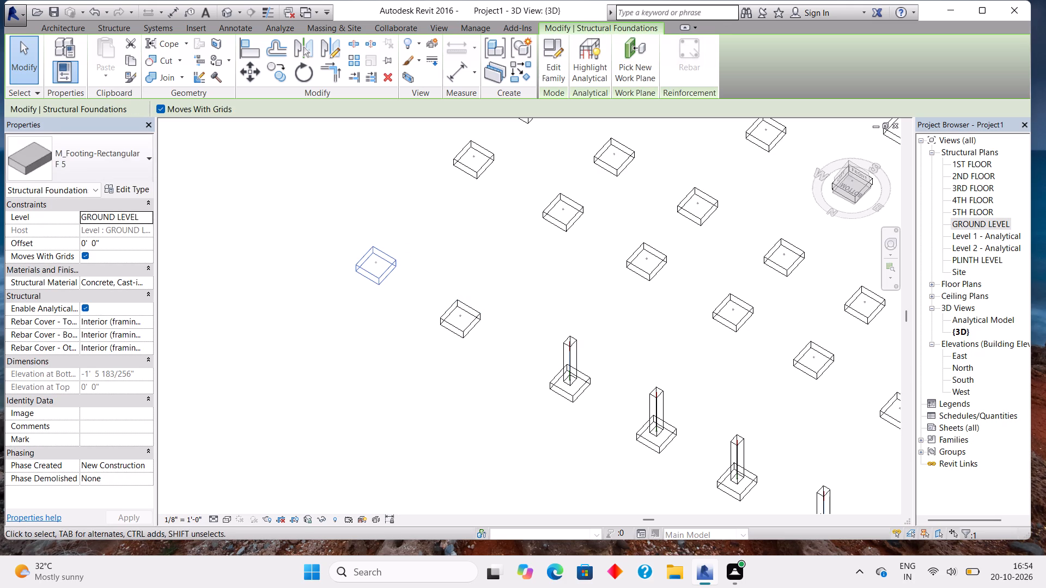
pyautogui.press('Down')
# Set the 3D view's detail level to Fine and its visual style to Realistic.
pyautogui.scroll(-1, 456, 264)
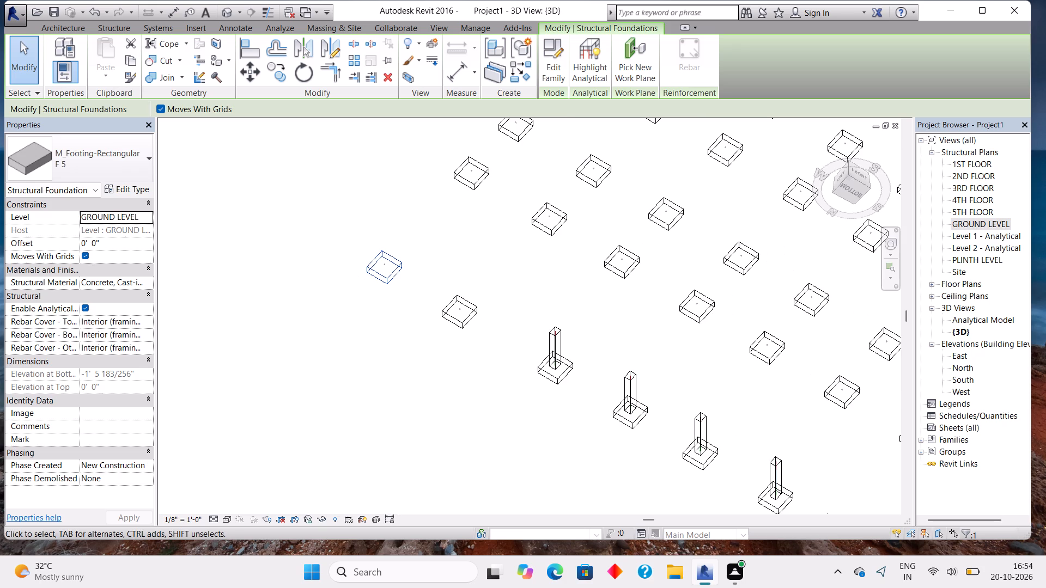
pyautogui.scroll(-7, 460, 290)
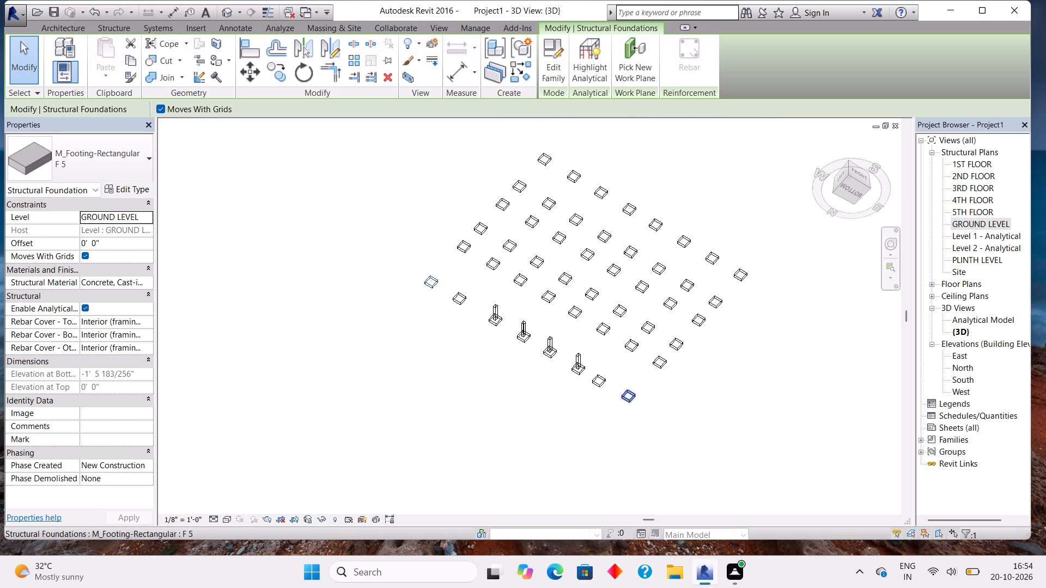
pyautogui.scroll(7, 534, 397)
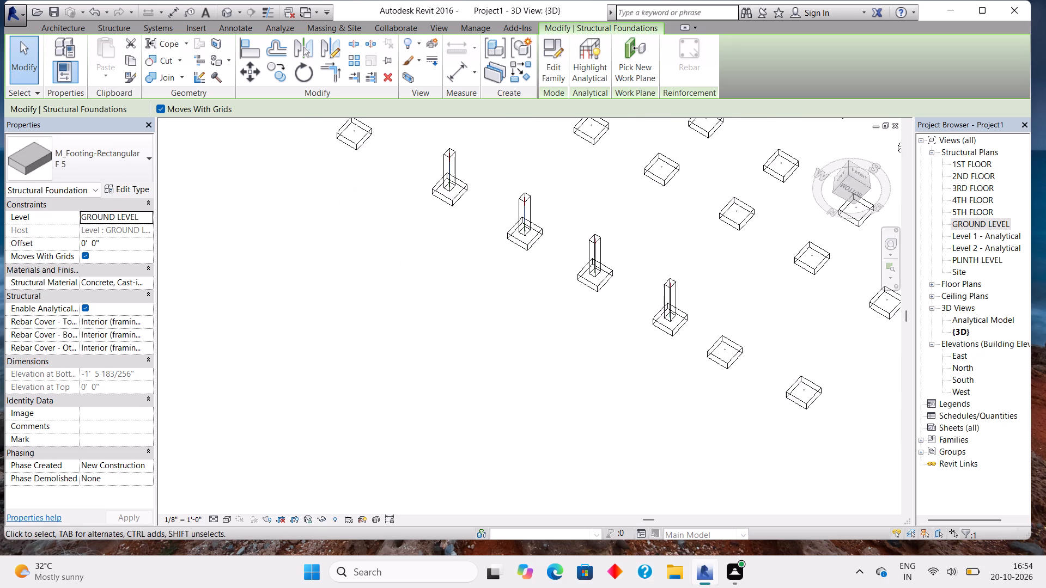
pyautogui.scroll(6, 541, 389)
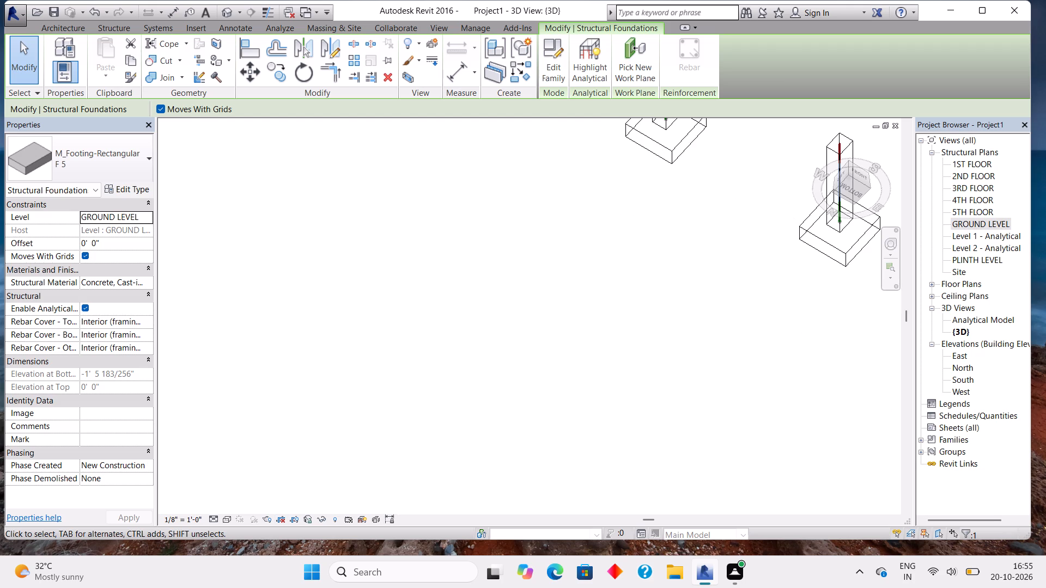
pyautogui.click(218, 518)
pyautogui.click(224, 510)
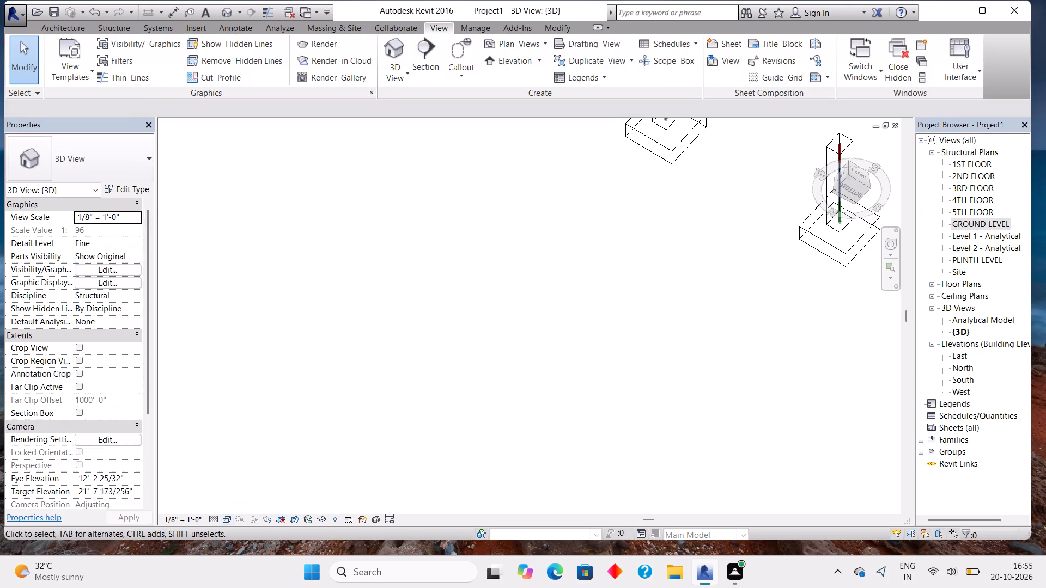
pyautogui.click(223, 516)
pyautogui.click(239, 494)
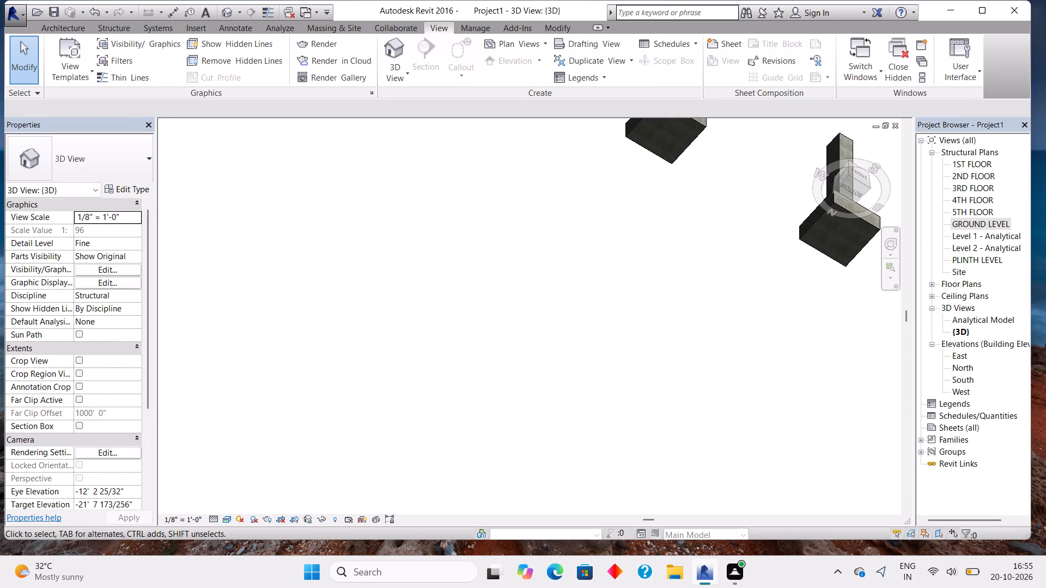
# Examine the F 5 footing layout and the four remaining columns along grid 15 from below, the sides and above.
pyautogui.moveTo(598, 385); pyautogui.dragTo(489, 362, button='middle')
pyautogui.moveTo(501, 325); pyautogui.dragTo(530, 415, button='middle')
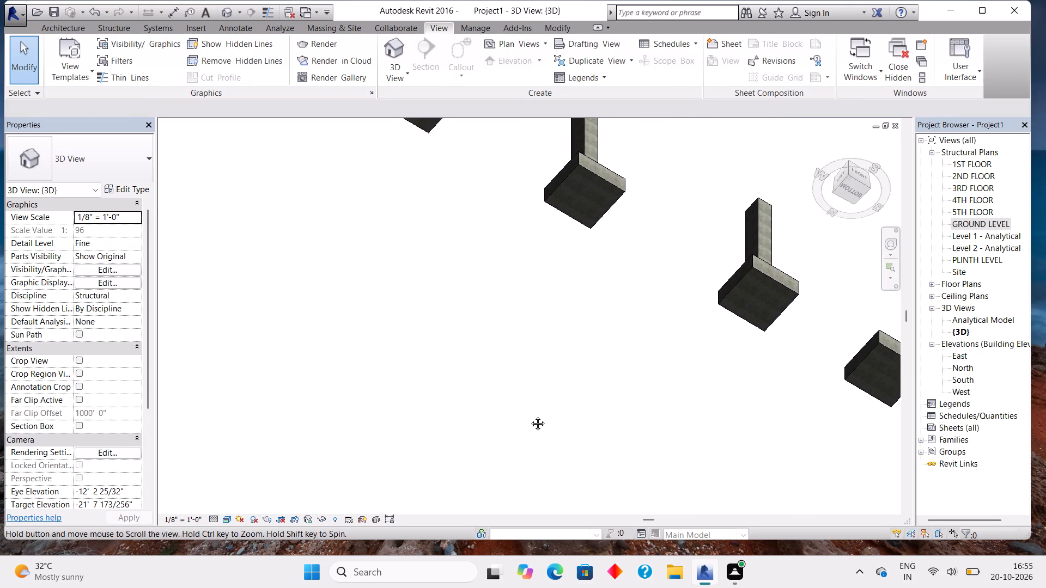
pyautogui.moveTo(530, 415); pyautogui.dragTo(498, 468, button='middle')
pyautogui.scroll(-10, 498, 469)
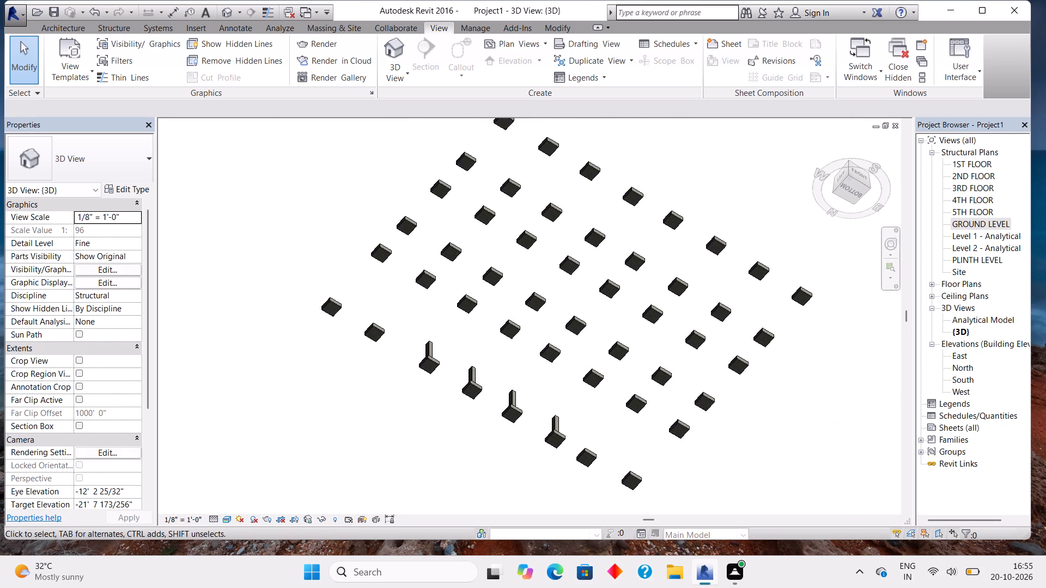
pyautogui.scroll(-2, 532, 430)
pyautogui.keyDown('shift'); pyautogui.moveTo(556, 406); pyautogui.dragTo(517, 483, button='middle'); pyautogui.keyUp('shift')
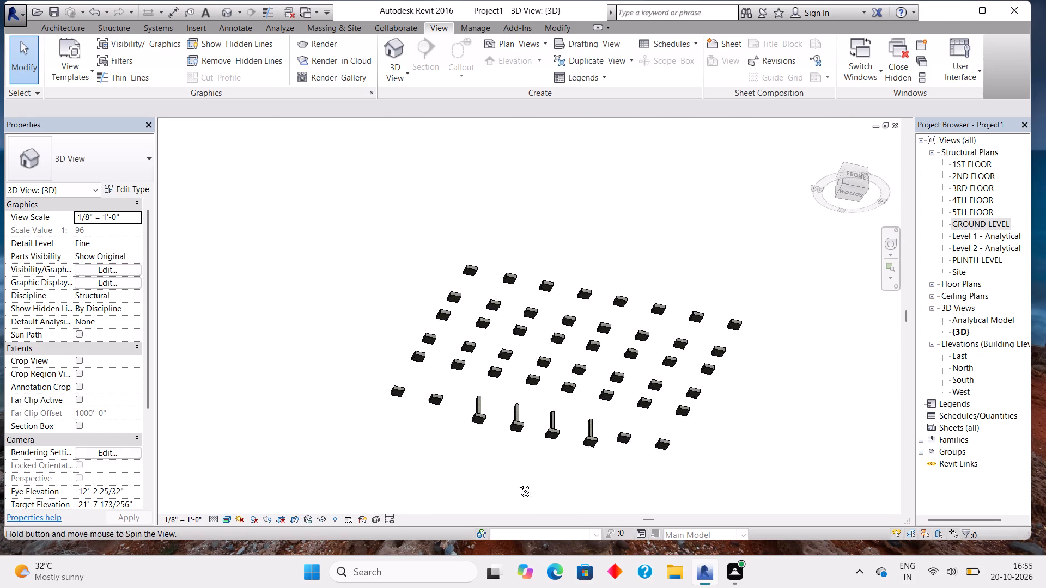
pyautogui.keyDown('shift'); pyautogui.moveTo(517, 483); pyautogui.dragTo(384, 444, button='middle'); pyautogui.keyUp('shift')
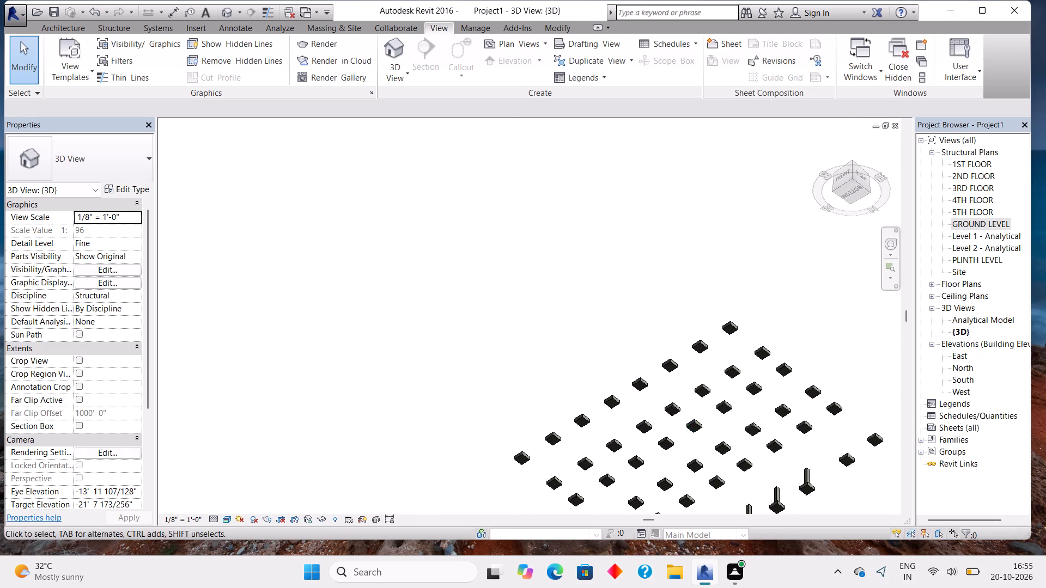
pyautogui.keyDown('shift'); pyautogui.moveTo(776, 326); pyautogui.dragTo(705, 522, button='middle'); pyautogui.keyUp('shift')
pyautogui.moveTo(752, 338); pyautogui.dragTo(722, 390, button='middle')
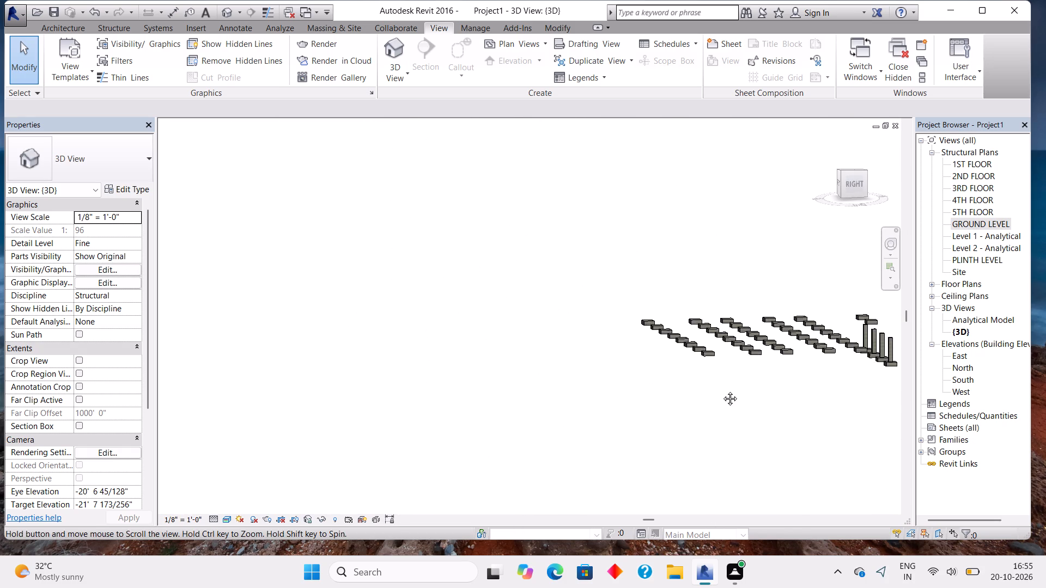
pyautogui.moveTo(722, 390); pyautogui.dragTo(629, 436, button='middle')
pyautogui.keyDown('shift'); pyautogui.moveTo(772, 392); pyautogui.dragTo(661, 421, button='middle'); pyautogui.keyUp('shift')
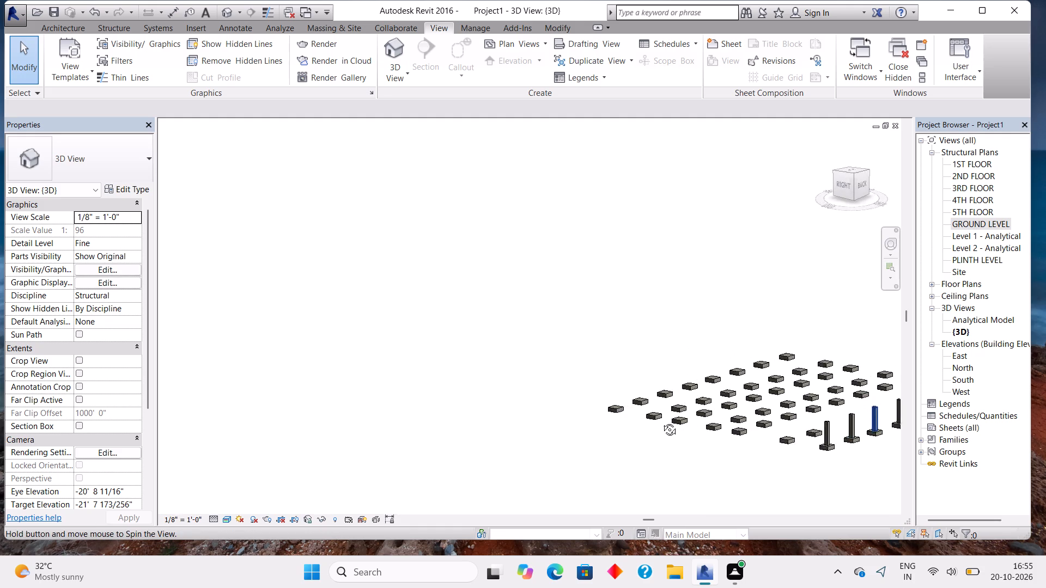
pyautogui.keyDown('shift'); pyautogui.moveTo(661, 421); pyautogui.dragTo(367, 496, button='middle'); pyautogui.keyUp('shift')
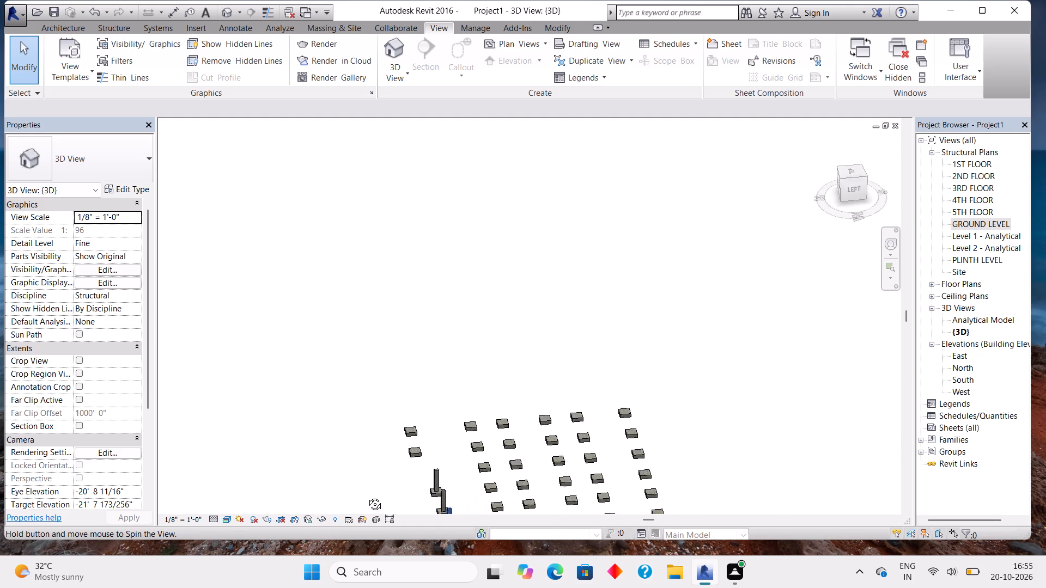
pyautogui.keyDown('shift'); pyautogui.moveTo(367, 496); pyautogui.dragTo(345, 512, button='middle'); pyautogui.keyUp('shift')
pyautogui.scroll(-3, 447, 411)
pyautogui.moveTo(469, 471); pyautogui.dragTo(509, 429, button='middle')
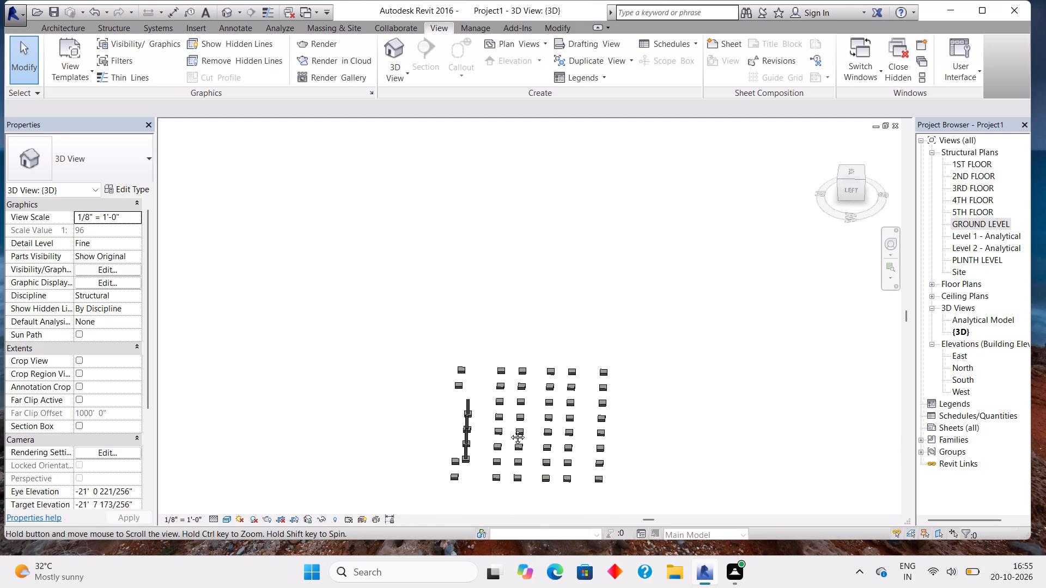
pyautogui.moveTo(509, 429); pyautogui.dragTo(513, 425, button='middle')
pyautogui.scroll(-3, 508, 438)
pyautogui.keyDown('shift'); pyautogui.moveTo(513, 399); pyautogui.dragTo(515, 500, button='middle'); pyautogui.keyUp('shift')
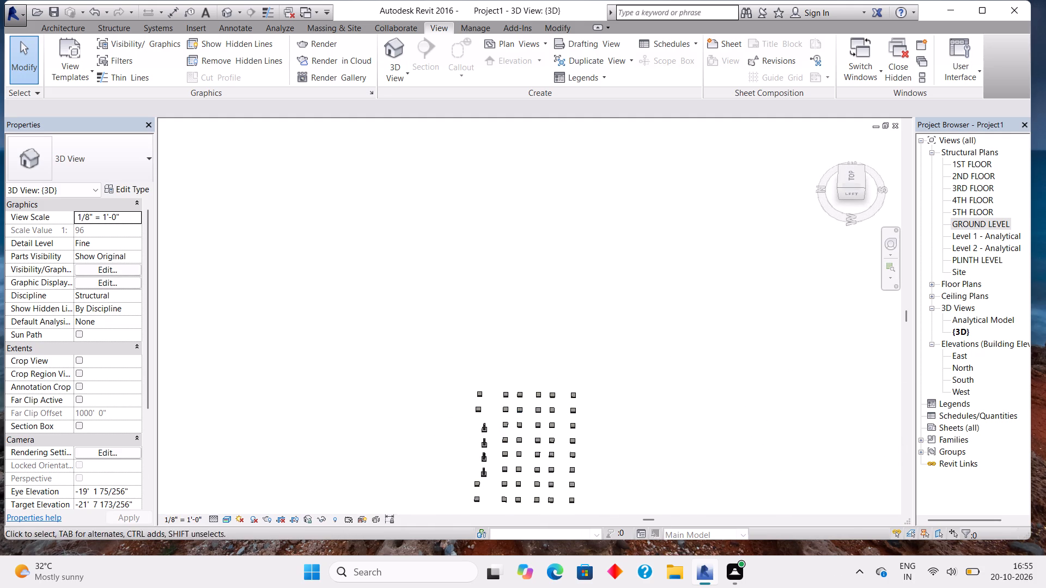
pyautogui.scroll(19, 481, 481)
pyautogui.keyDown('shift'); pyautogui.moveTo(618, 457); pyautogui.dragTo(538, 451, button='middle'); pyautogui.keyUp('shift')
pyautogui.scroll(-6, 535, 361)
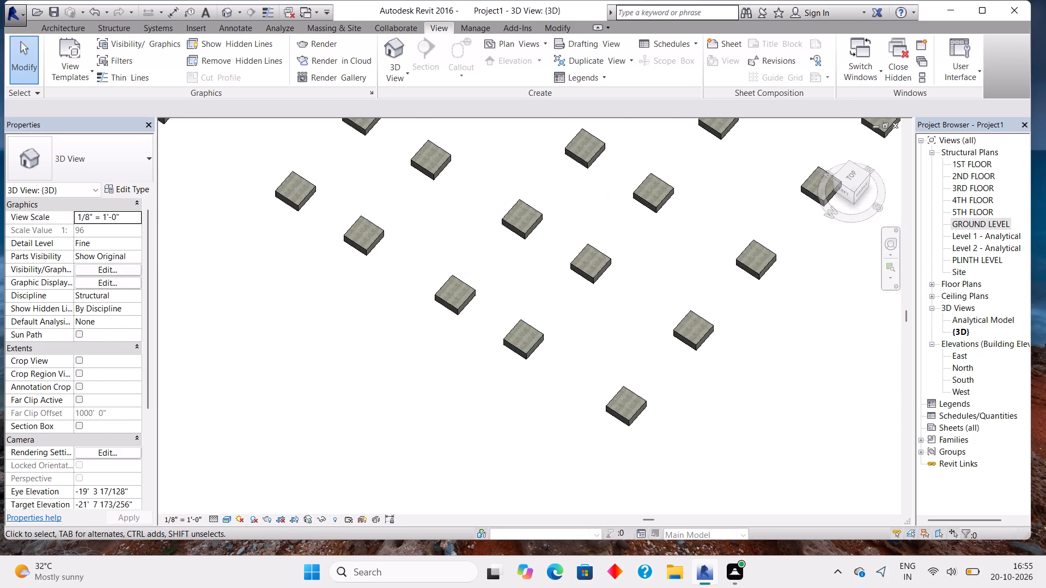
pyautogui.moveTo(464, 346); pyautogui.dragTo(690, 550, button='middle')
pyautogui.moveTo(584, 326); pyautogui.dragTo(510, 491, button='middle')
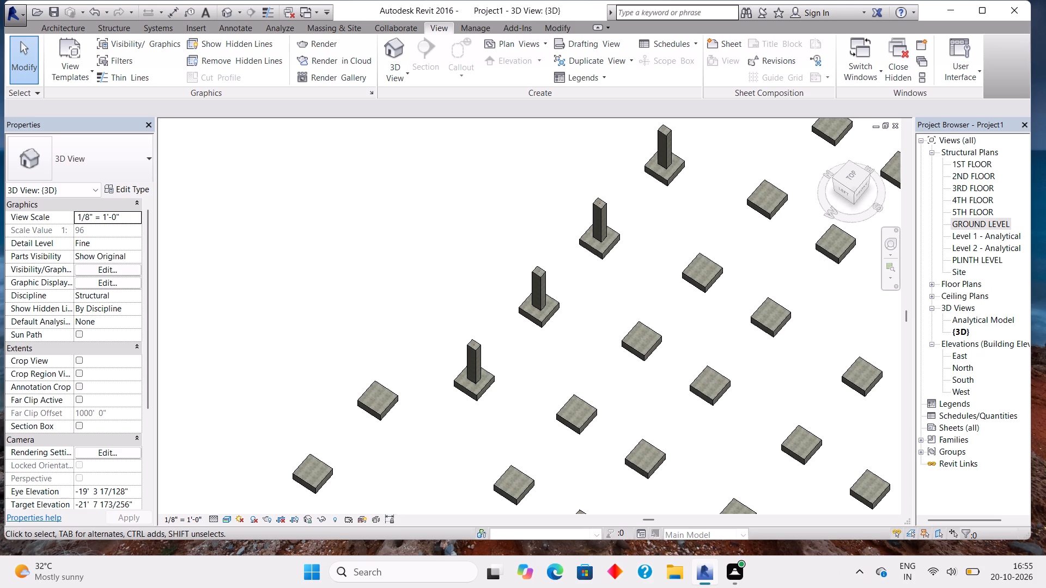
# Check the PLINTH LEVEL structural plan, and return to the 3D view to look over the footings.
pyautogui.doubleClick(977, 259)
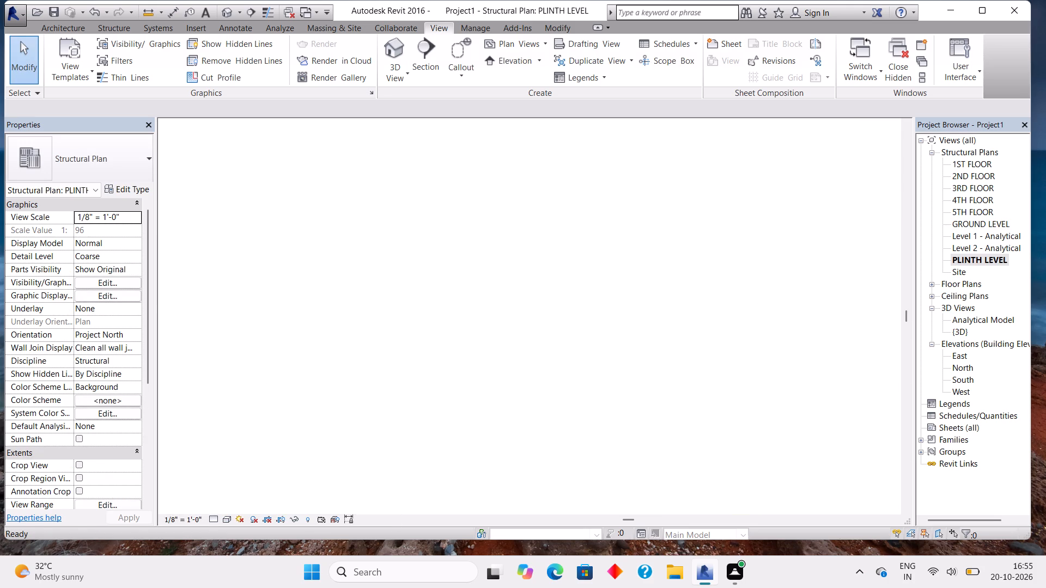
pyautogui.doubleClick(389, 52)
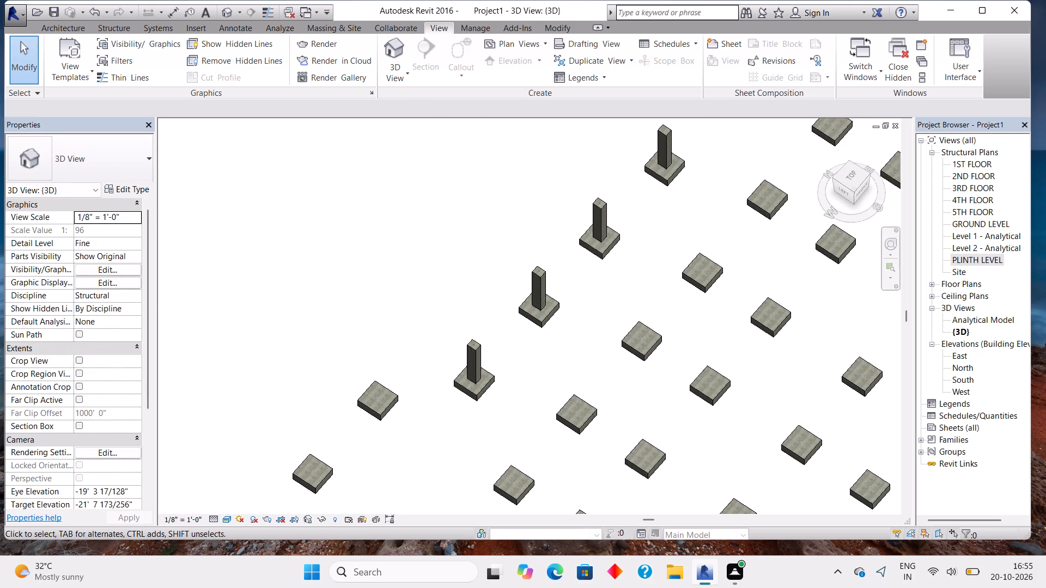
pyautogui.moveTo(545, 379); pyautogui.dragTo(398, 170, button='middle')
pyautogui.scroll(-6, 586, 330)
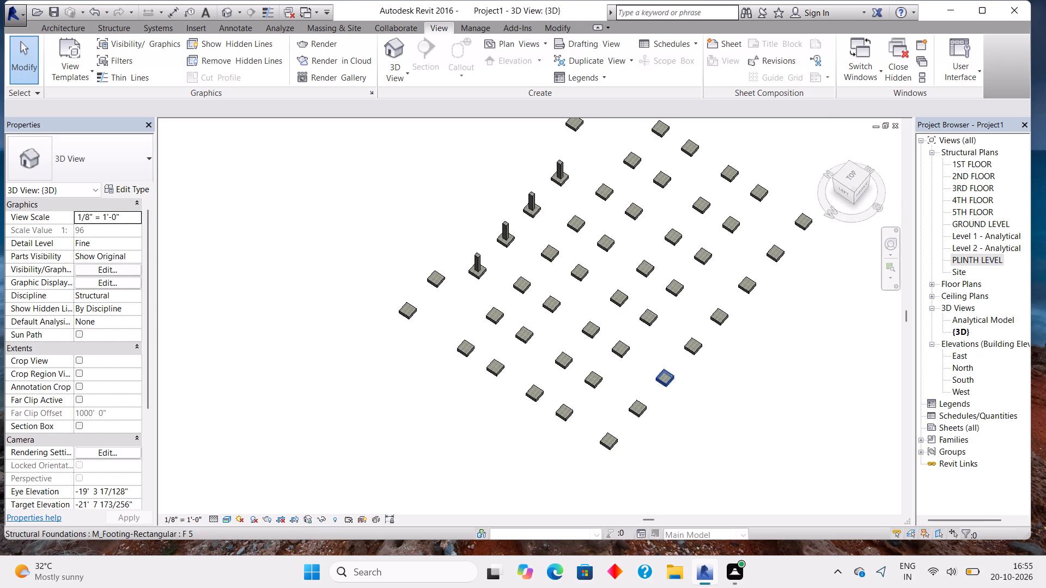
pyautogui.keyDown('shift'); pyautogui.moveTo(712, 390); pyautogui.dragTo(662, 412, button='middle'); pyautogui.keyUp('shift')
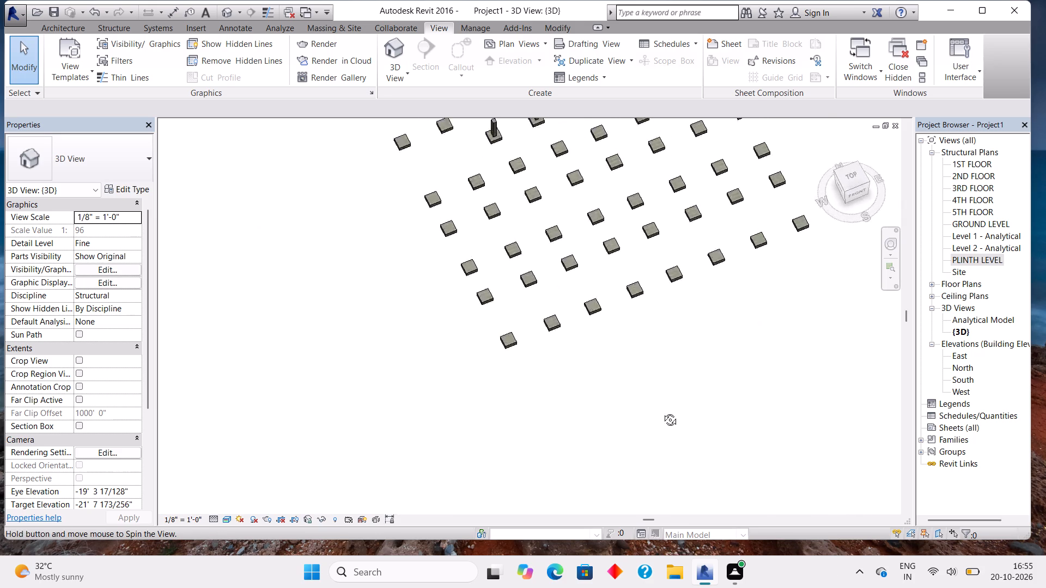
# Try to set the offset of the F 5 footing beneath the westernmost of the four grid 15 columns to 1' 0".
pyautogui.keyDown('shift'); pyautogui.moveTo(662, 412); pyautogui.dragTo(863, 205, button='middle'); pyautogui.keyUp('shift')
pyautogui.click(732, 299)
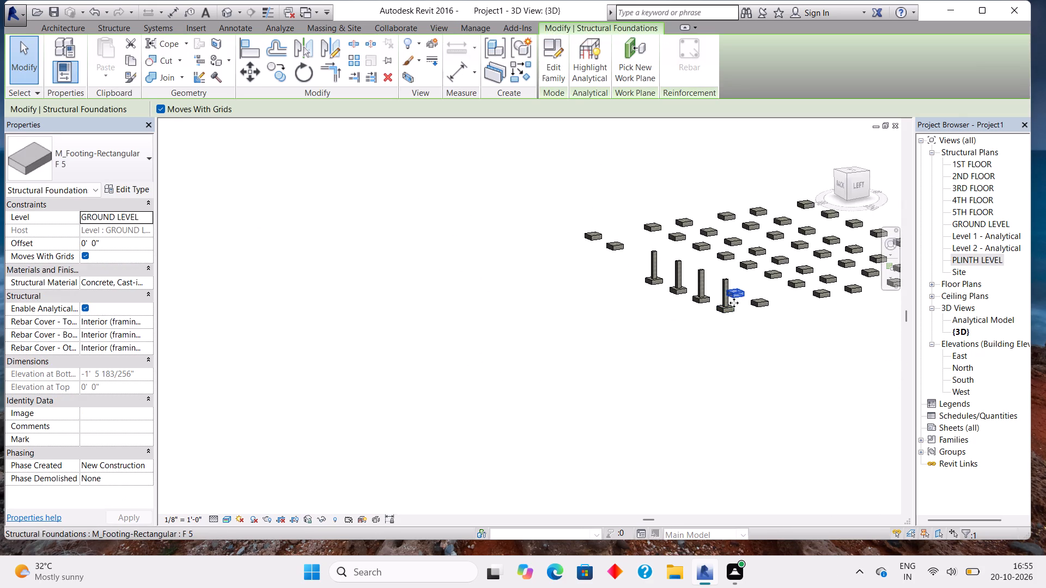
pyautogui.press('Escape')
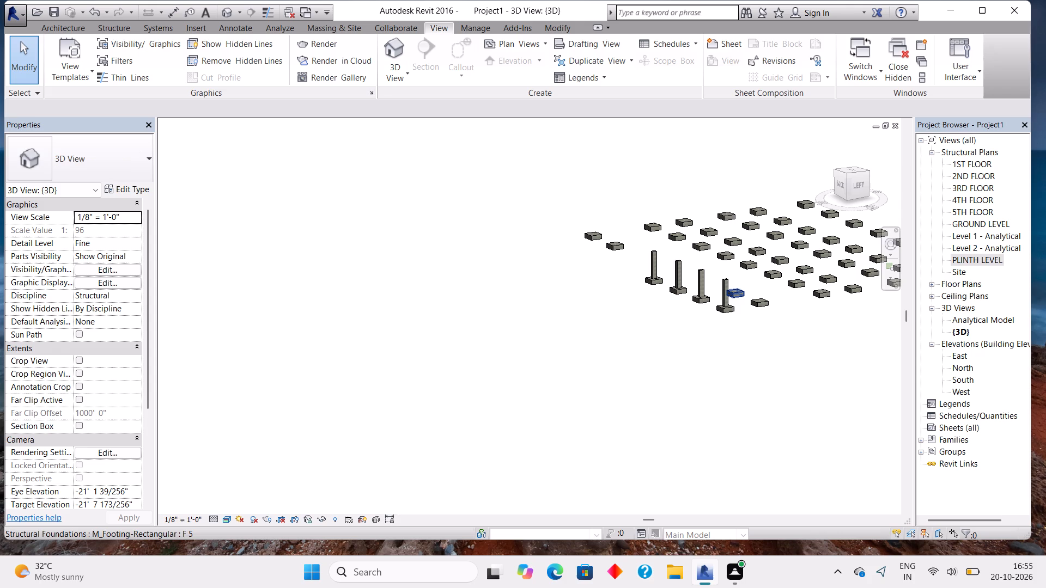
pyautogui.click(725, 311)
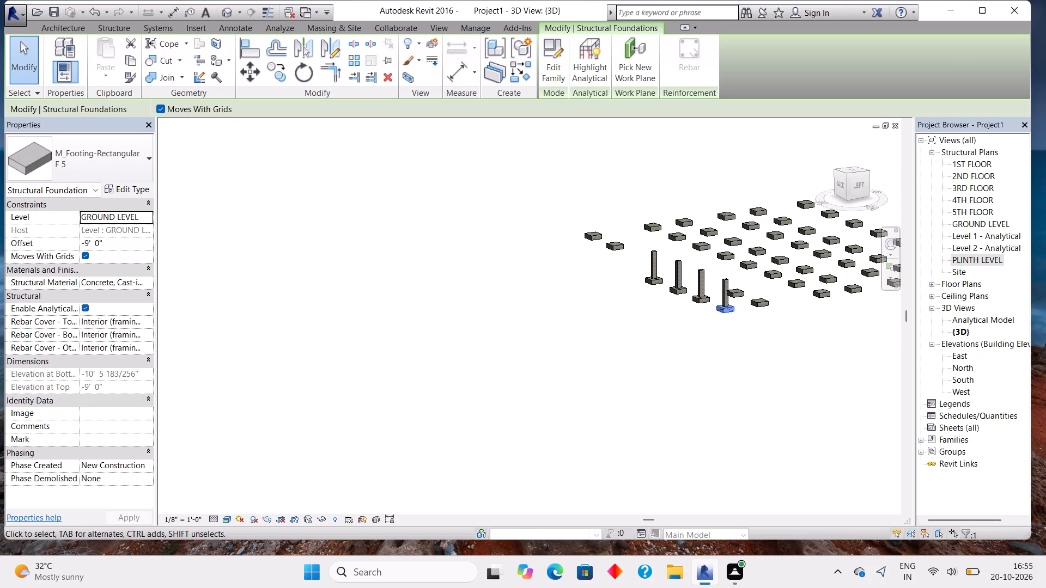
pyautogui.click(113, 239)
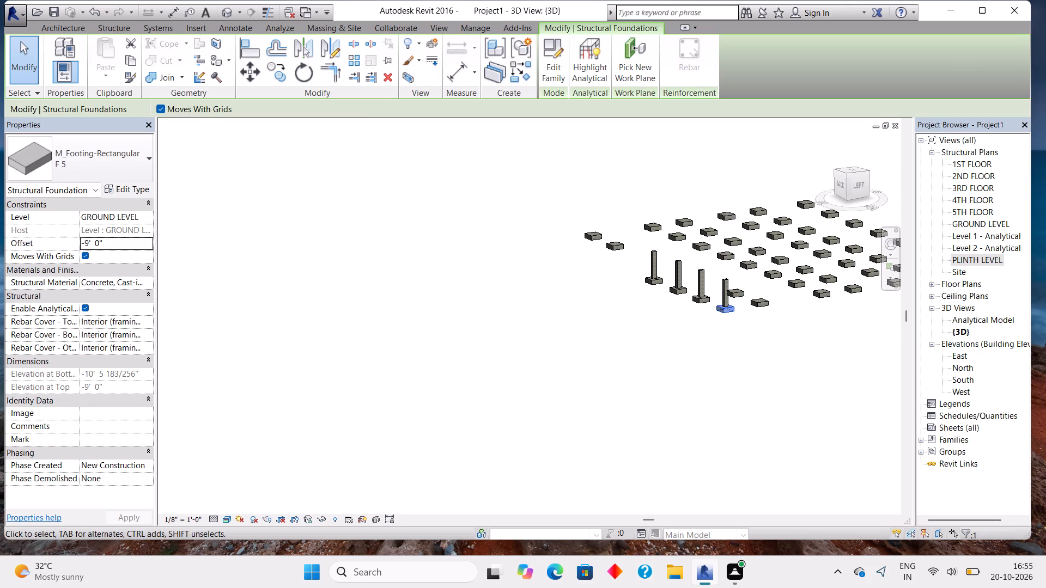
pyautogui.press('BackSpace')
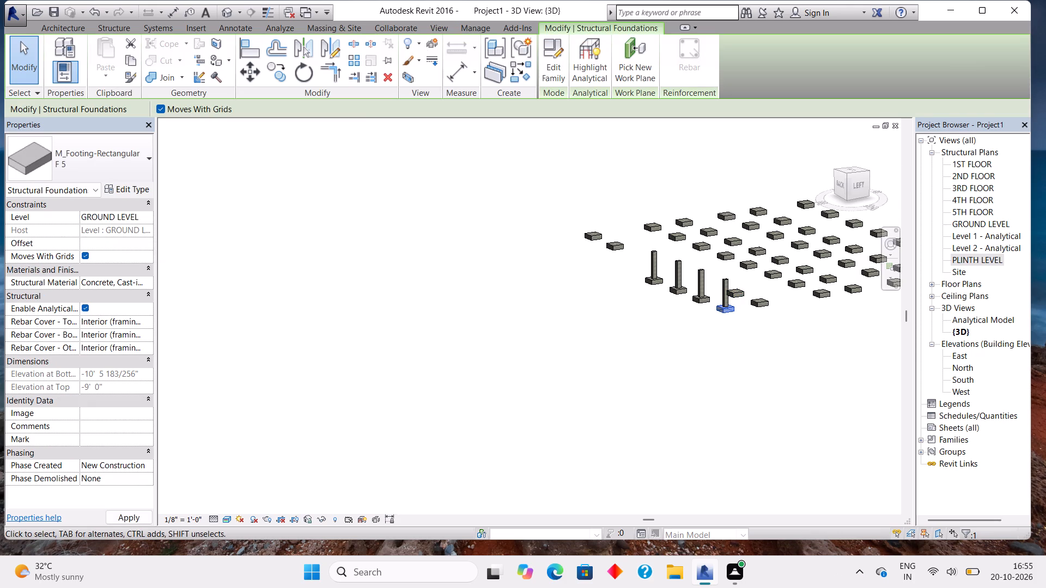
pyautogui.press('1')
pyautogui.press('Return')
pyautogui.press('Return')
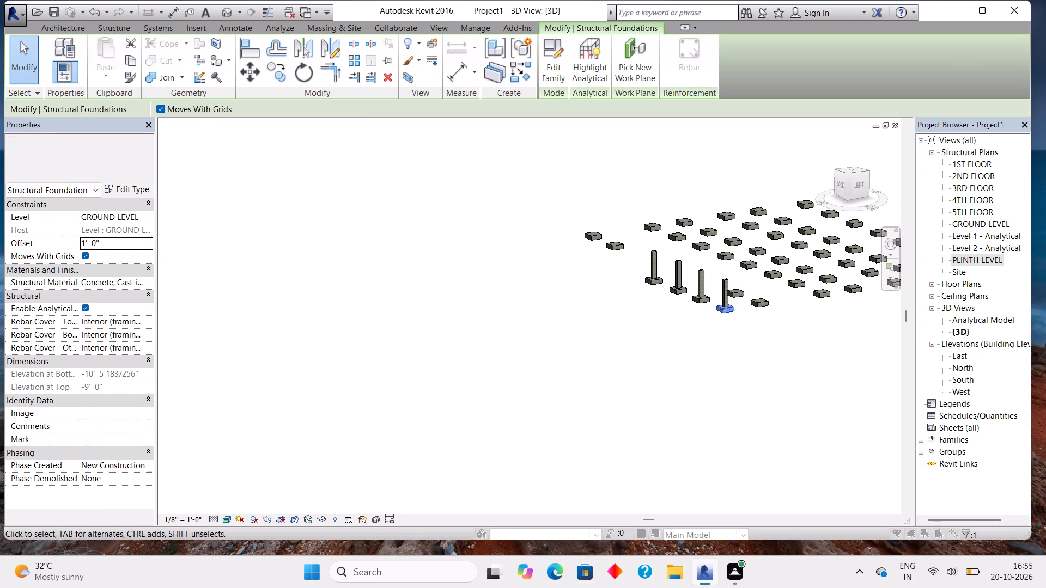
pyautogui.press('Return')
# Nudge the F 5 footing beneath the westernmost grid 15 column inward and outward across the column row, finishing with fine inward adjustments.
pyautogui.scroll(-6, 278, 292)
pyautogui.scroll(5, 359, 316)
pyautogui.scroll(2, 403, 353)
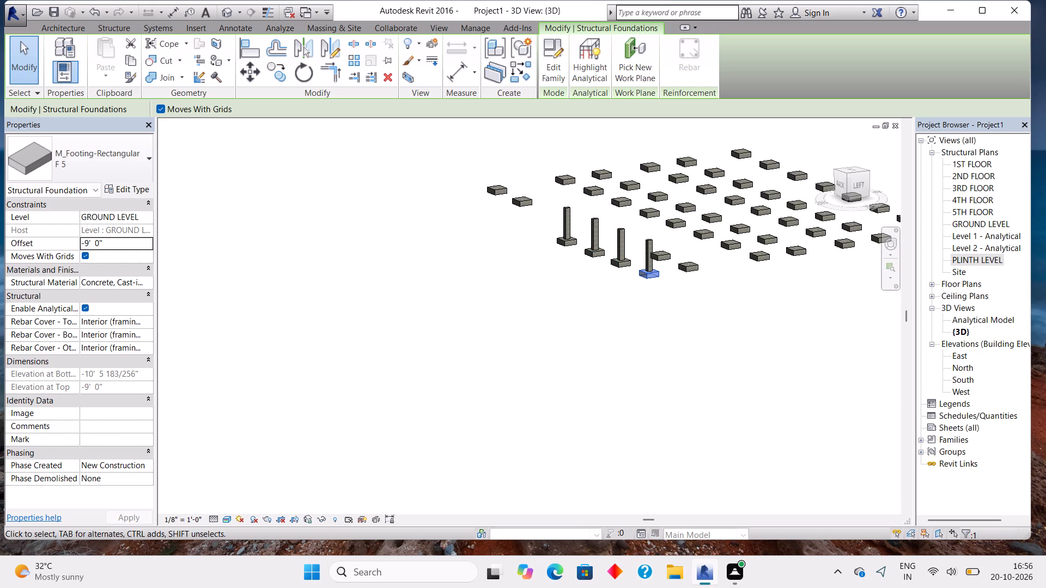
pyautogui.keyDown('shift'); pyautogui.moveTo(539, 320); pyautogui.dragTo(692, 440, button='middle'); pyautogui.keyUp('shift')
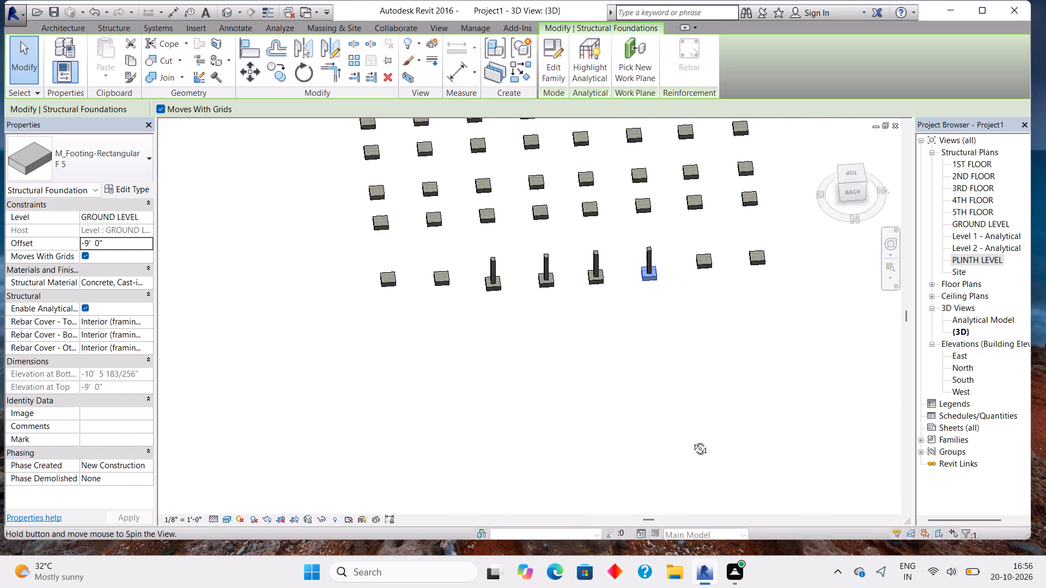
pyautogui.keyDown('shift'); pyautogui.moveTo(692, 440); pyautogui.dragTo(664, 383, button='middle'); pyautogui.keyUp('shift')
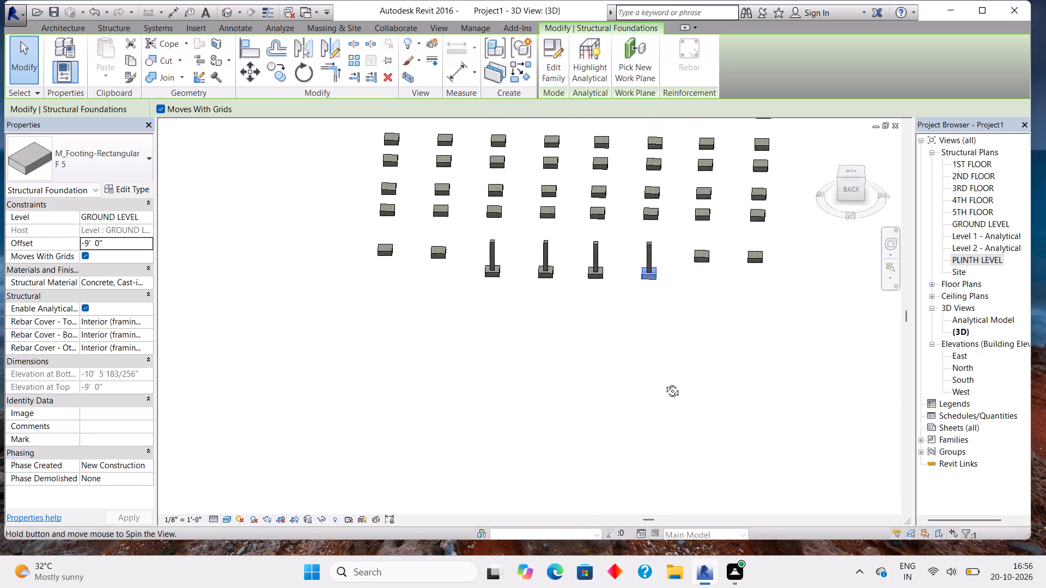
pyautogui.keyDown('shift'); pyautogui.moveTo(664, 383); pyautogui.dragTo(658, 364, button='middle'); pyautogui.keyUp('shift')
pyautogui.keyDown('shift'); pyautogui.middleClick(656, 357); pyautogui.keyUp('shift')
pyautogui.press('Up')
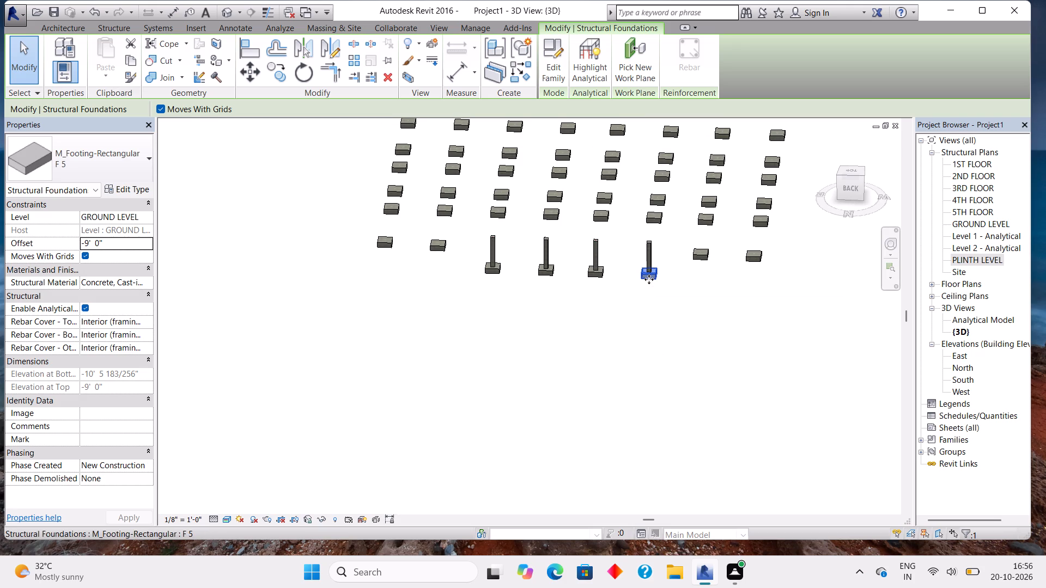
pyautogui.press('Up')
pyautogui.press('Up')
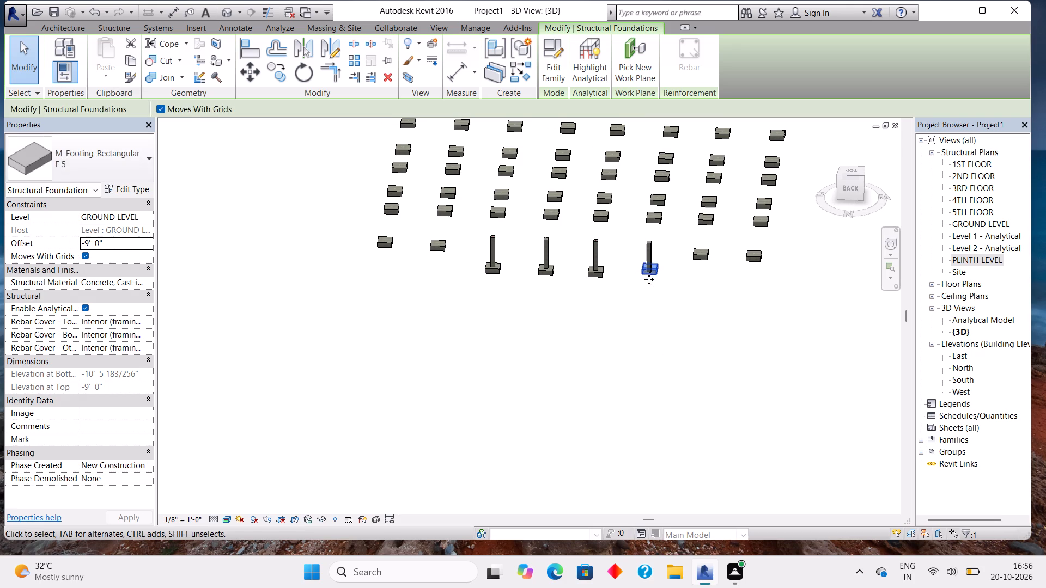
pyautogui.press('Down')
pyautogui.press('Down')
pyautogui.press('Down')
pyautogui.press('Down')
pyautogui.press('Down')
pyautogui.scroll(11, 649, 279)
pyautogui.press('Up')
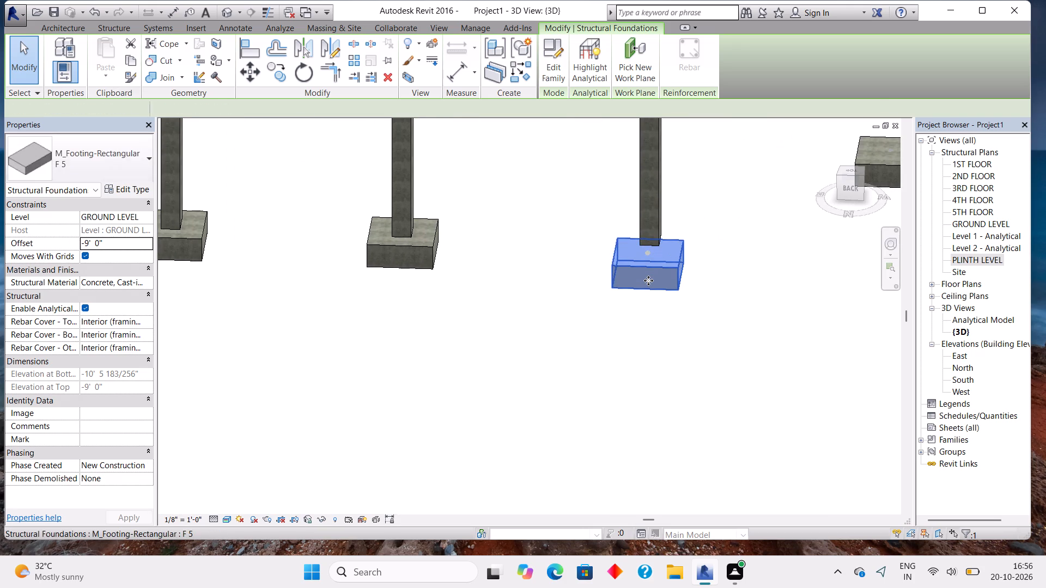
pyautogui.press('Up')
pyautogui.press('Up')
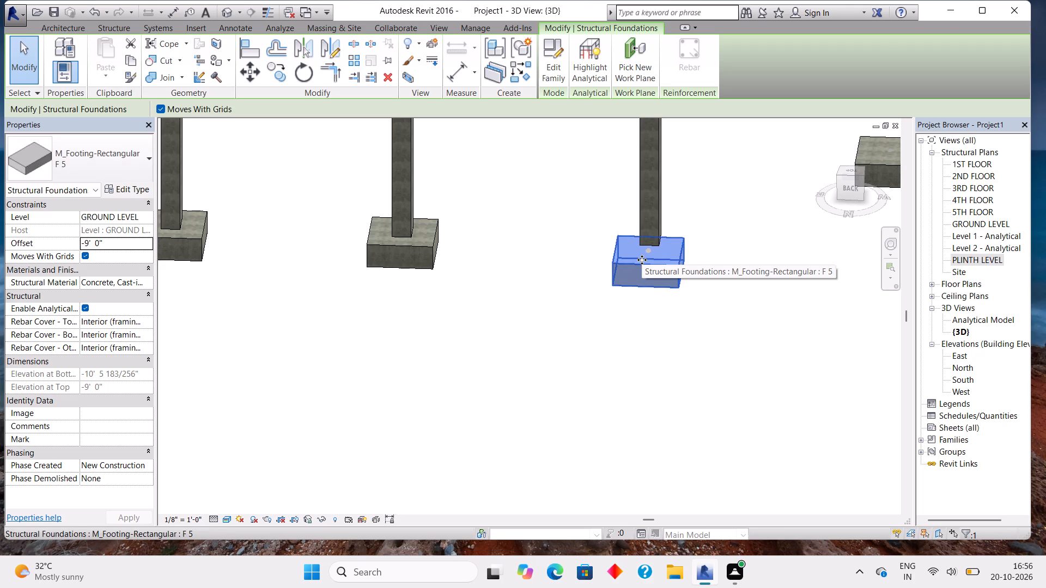
pyautogui.press('Escape')
# Nudge the same F 5 footing toward the interior footing rows until it is centred beneath its column, and check the row's alignment.
pyautogui.scroll(-2, 762, 313)
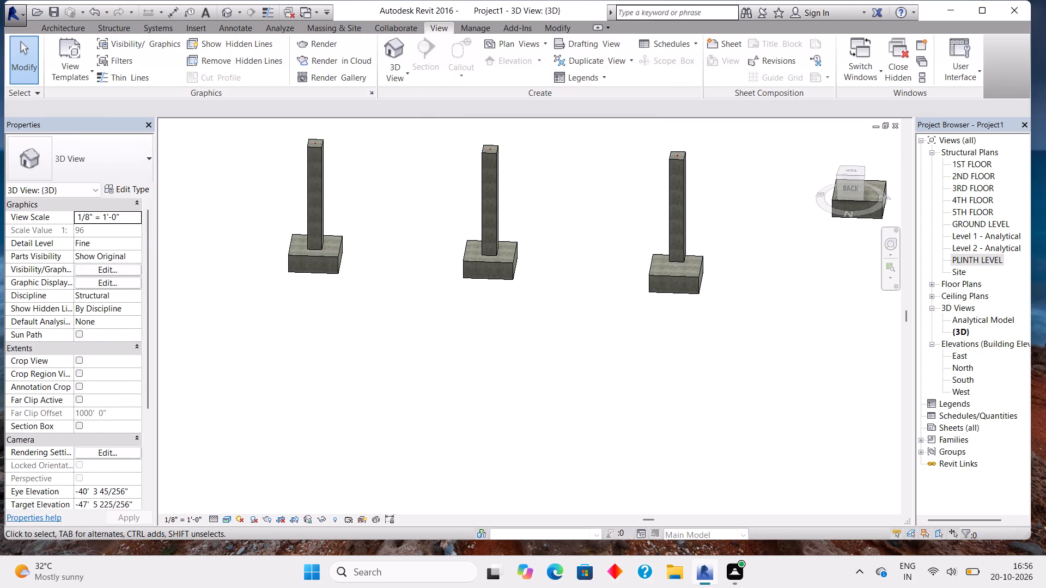
pyautogui.keyDown('shift'); pyautogui.moveTo(787, 327); pyautogui.dragTo(599, 324, button='middle'); pyautogui.keyUp('shift')
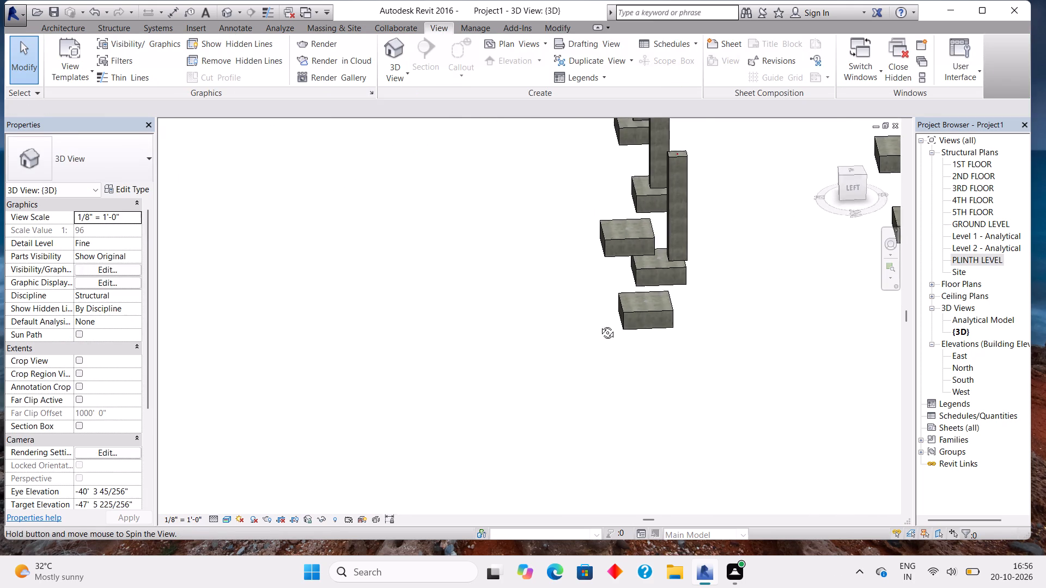
pyautogui.keyDown('shift'); pyautogui.moveTo(599, 324); pyautogui.dragTo(578, 323, button='middle'); pyautogui.keyUp('shift')
pyautogui.click(649, 279)
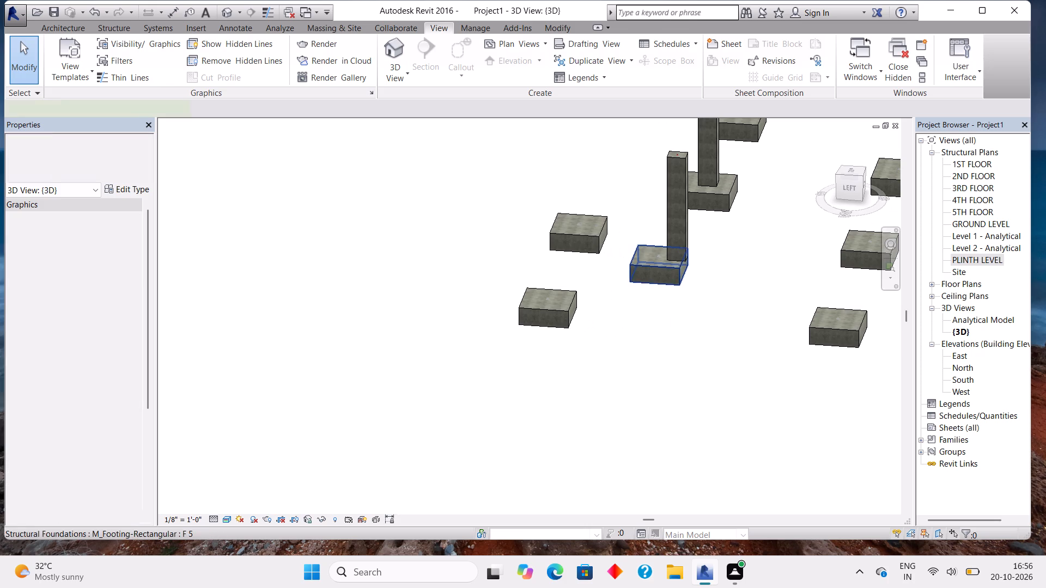
pyautogui.press('Right')
pyautogui.press('Right')
pyautogui.press('Right')
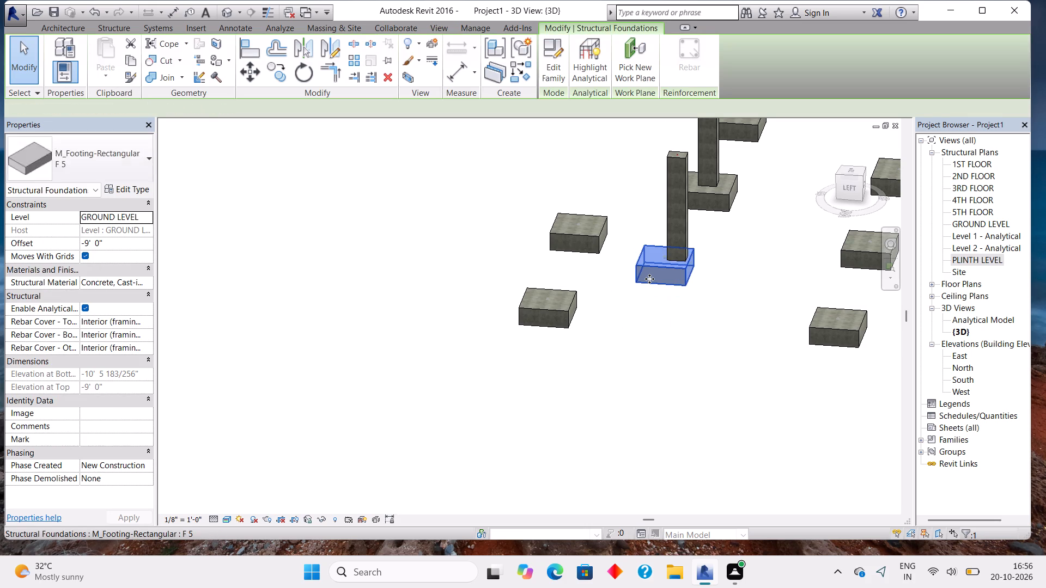
pyautogui.press('Right')
pyautogui.press('Right')
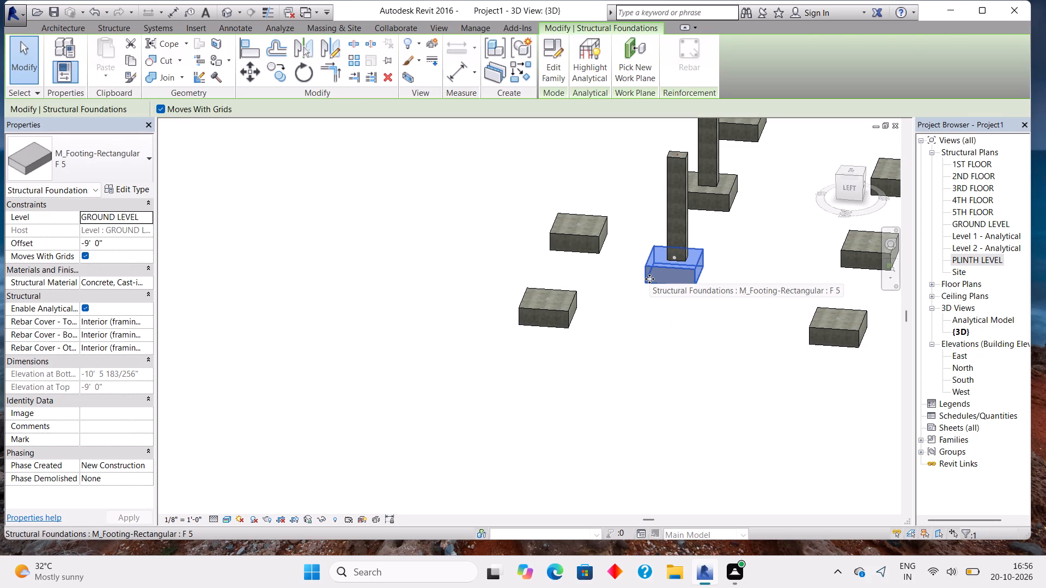
pyautogui.press('Escape')
pyautogui.scroll(-5, 660, 294)
pyautogui.moveTo(702, 274); pyautogui.dragTo(679, 395, button='middle')
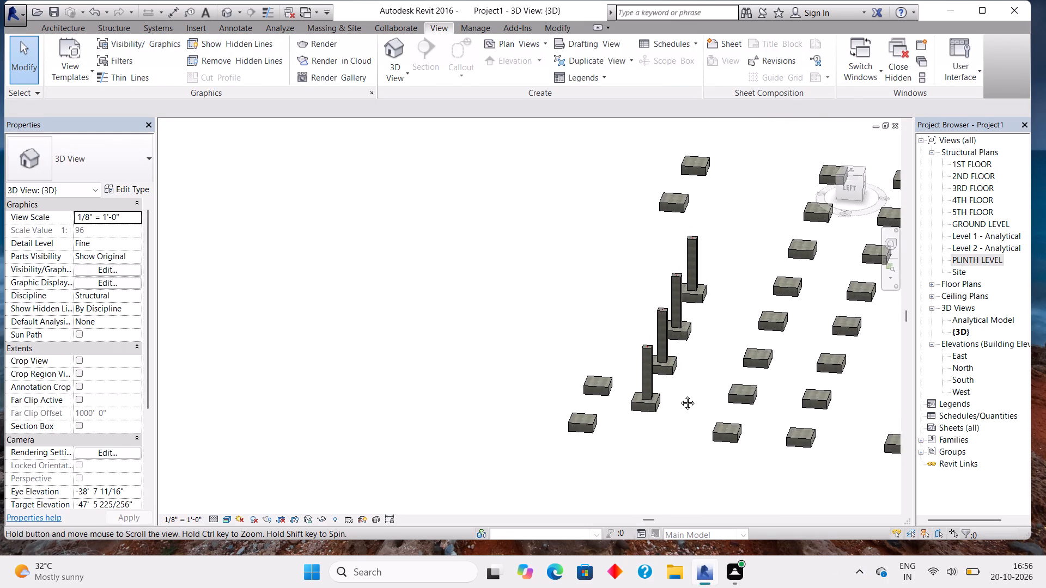
pyautogui.moveTo(679, 395); pyautogui.dragTo(642, 388, button='middle')
pyautogui.keyDown('shift'); pyautogui.moveTo(642, 388); pyautogui.dragTo(686, 359, button='middle'); pyautogui.keyUp('shift')
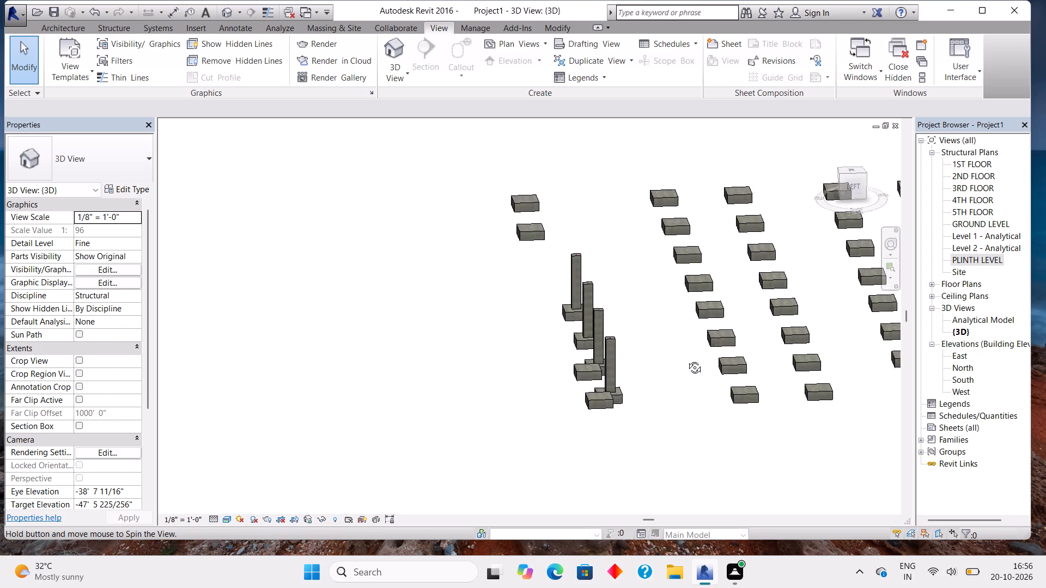
pyautogui.keyDown('shift'); pyautogui.moveTo(686, 359); pyautogui.dragTo(739, 351, button='middle'); pyautogui.keyUp('shift')
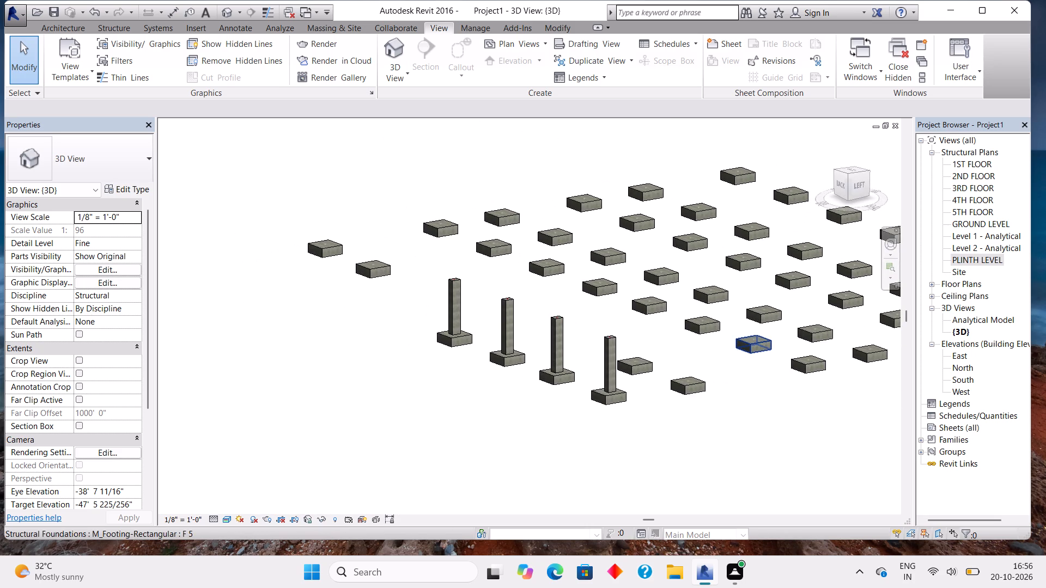
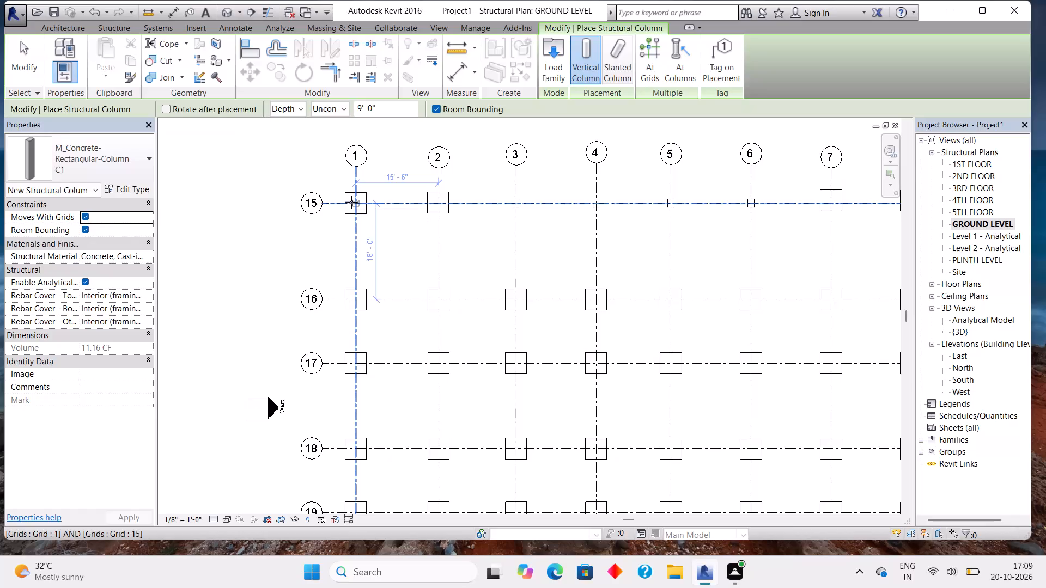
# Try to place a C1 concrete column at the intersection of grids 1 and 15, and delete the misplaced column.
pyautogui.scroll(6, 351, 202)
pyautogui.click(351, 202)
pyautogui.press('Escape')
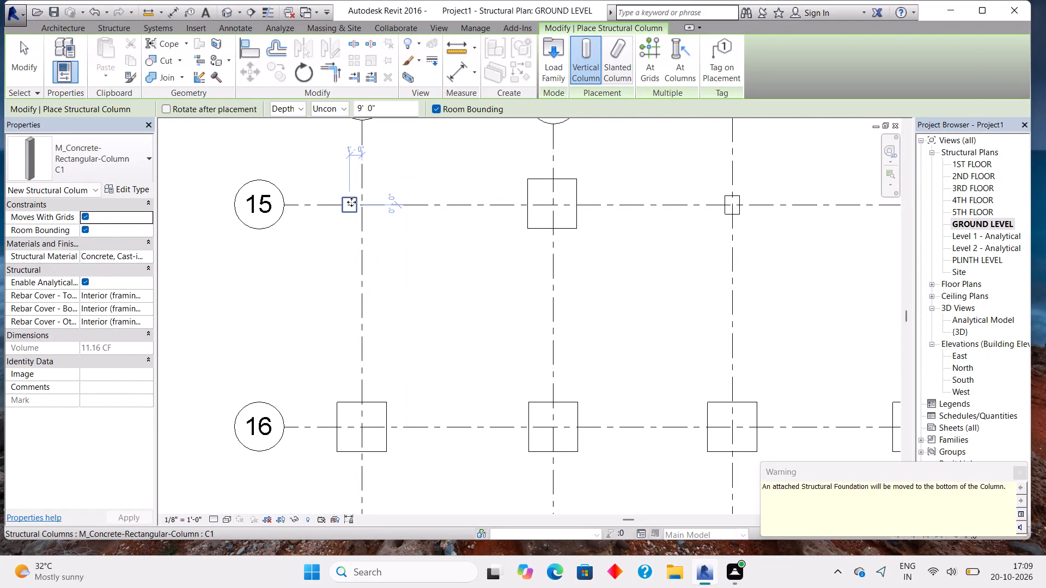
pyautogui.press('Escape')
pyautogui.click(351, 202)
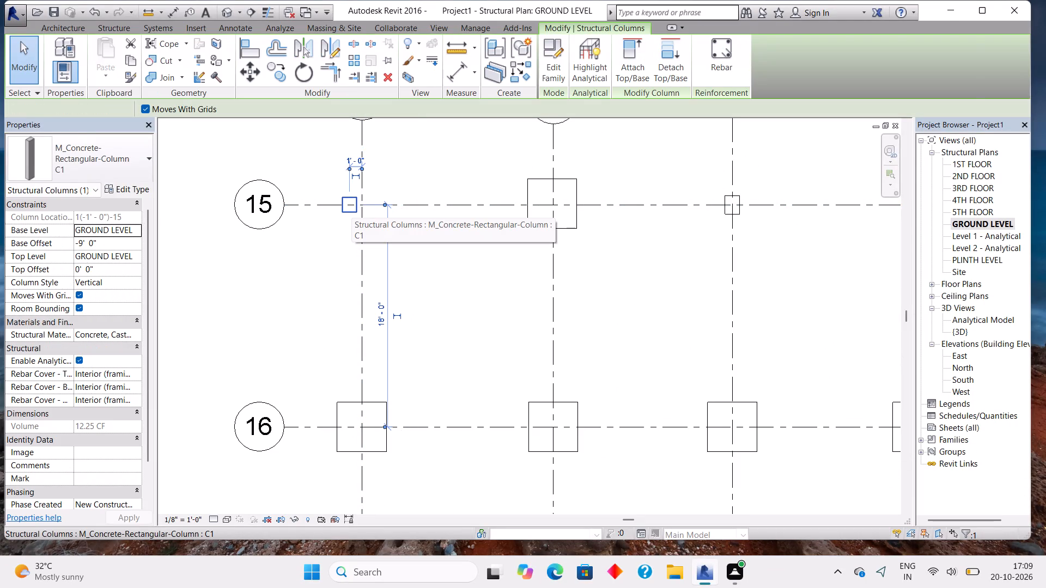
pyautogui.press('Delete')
# Place a C1 concrete column with a 9' 0" depth exactly at the intersection of grids 1 and 15.
pyautogui.scroll(-2, 388, 206)
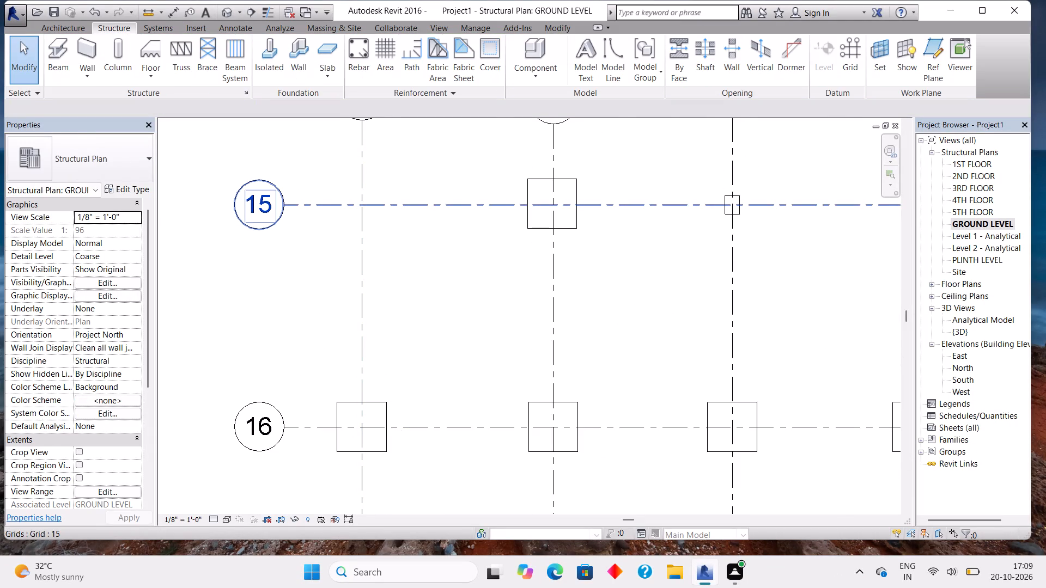
pyautogui.scroll(-1, 388, 206)
pyautogui.press('Escape')
pyautogui.press('Escape')
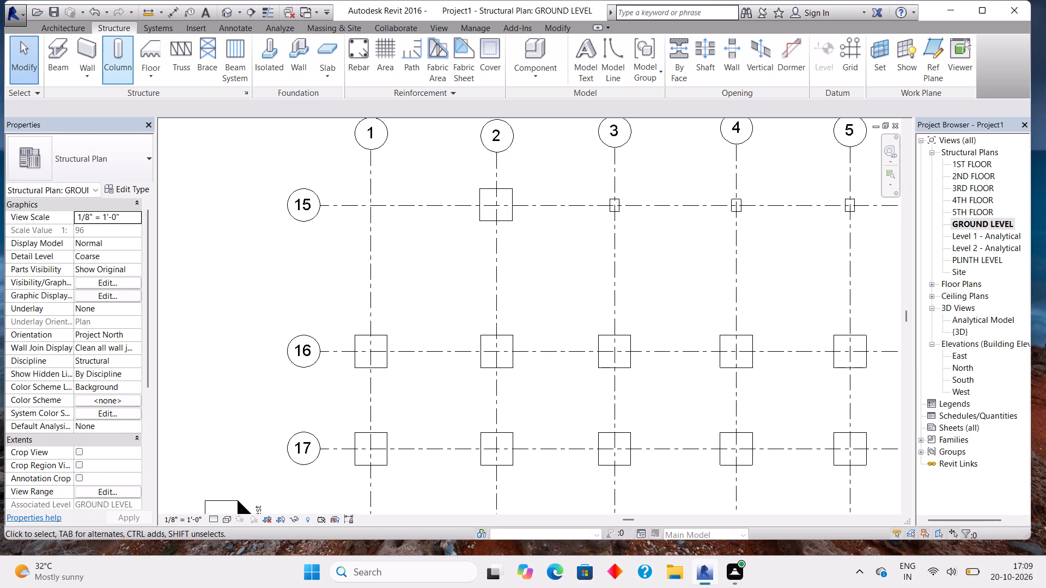
pyautogui.click(121, 54)
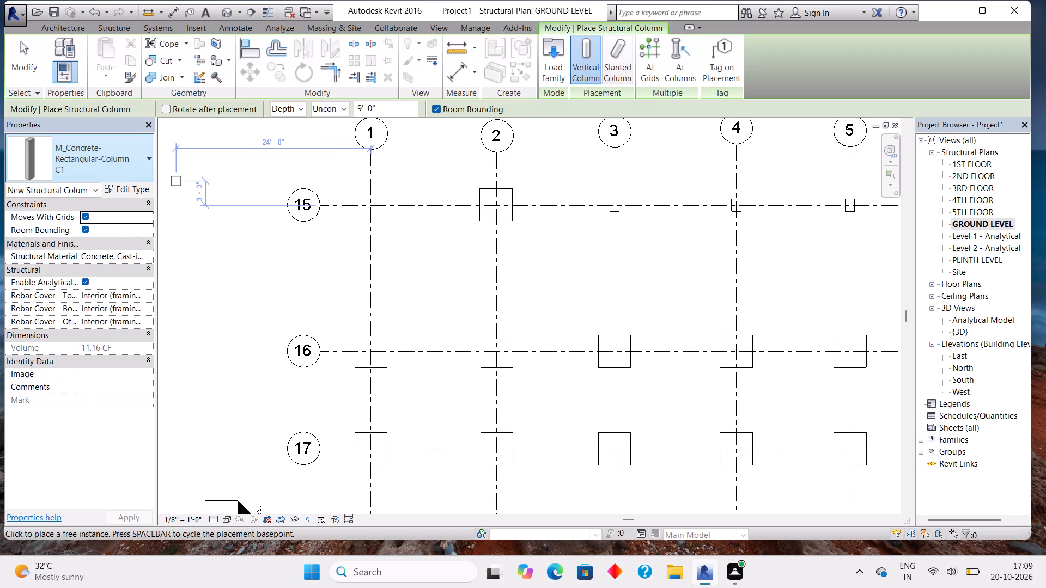
pyautogui.click(368, 205)
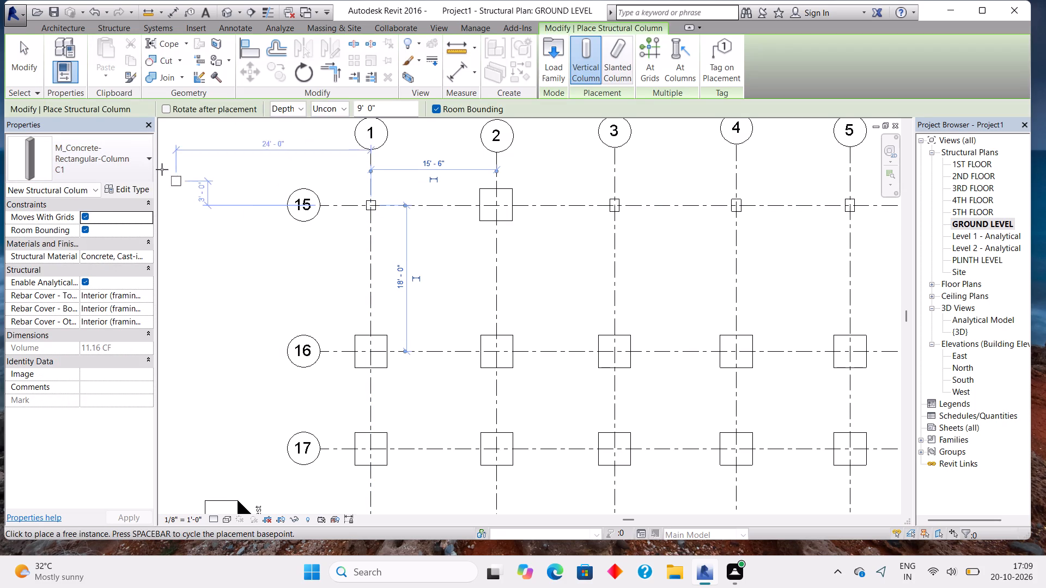
pyautogui.press('Escape')
# Place an F 5 isolated footing at the intersection of grids 1 and 15 on the GROUND LEVEL plan.
pyautogui.click(115, 31)
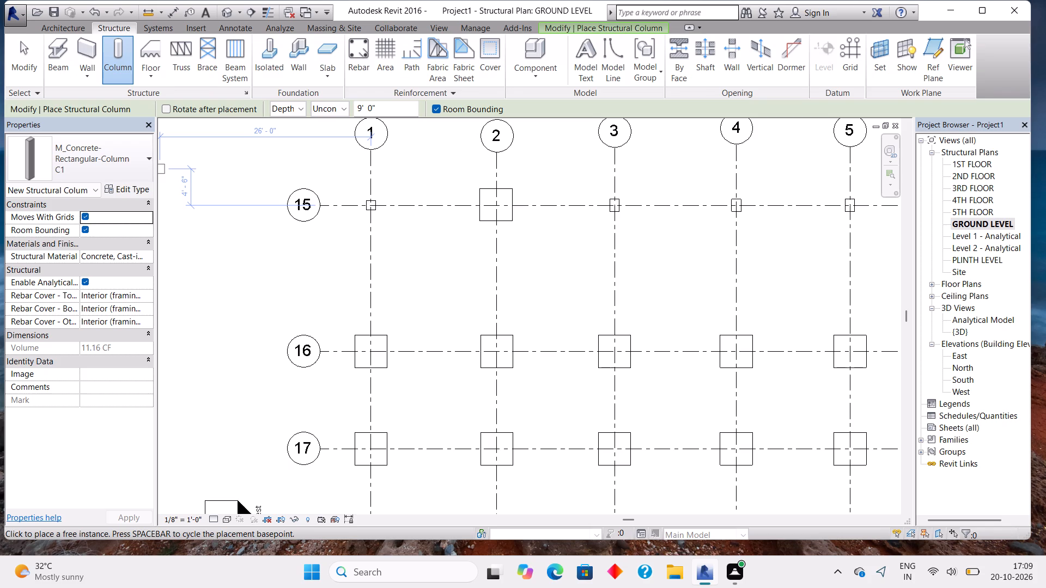
pyautogui.click(266, 52)
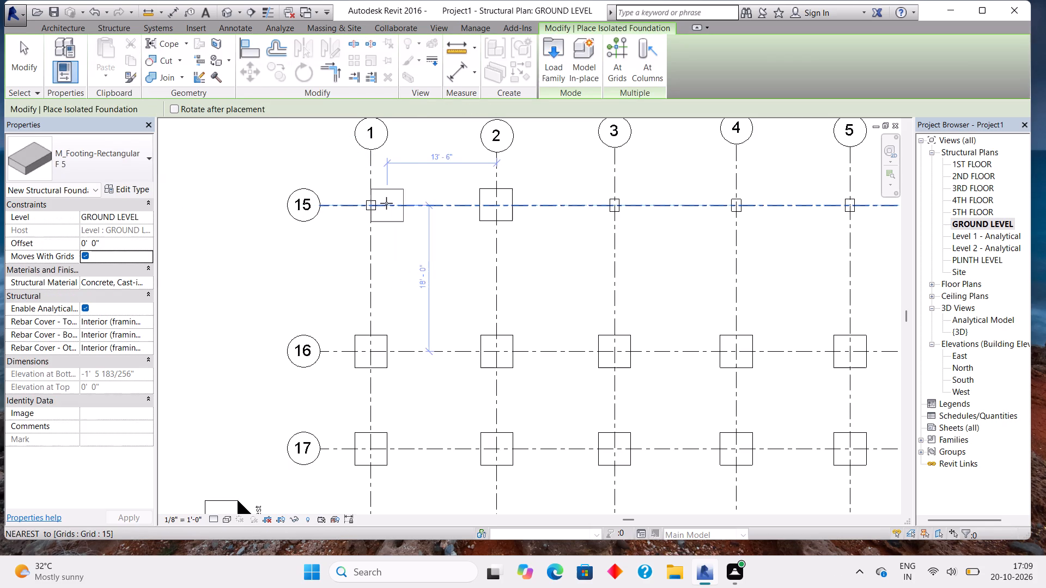
pyautogui.click(371, 206)
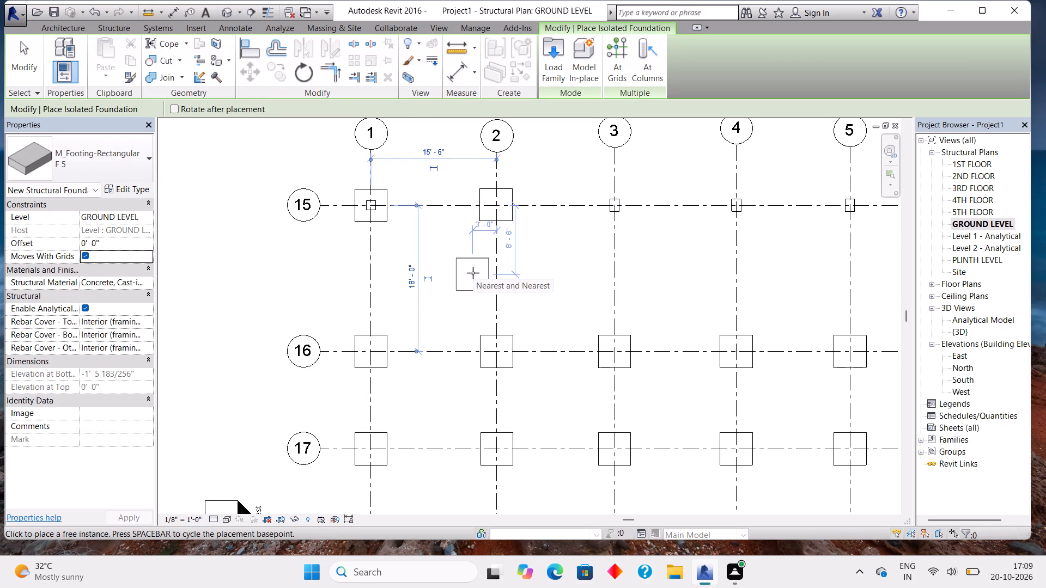
pyautogui.scroll(-3, 469, 273)
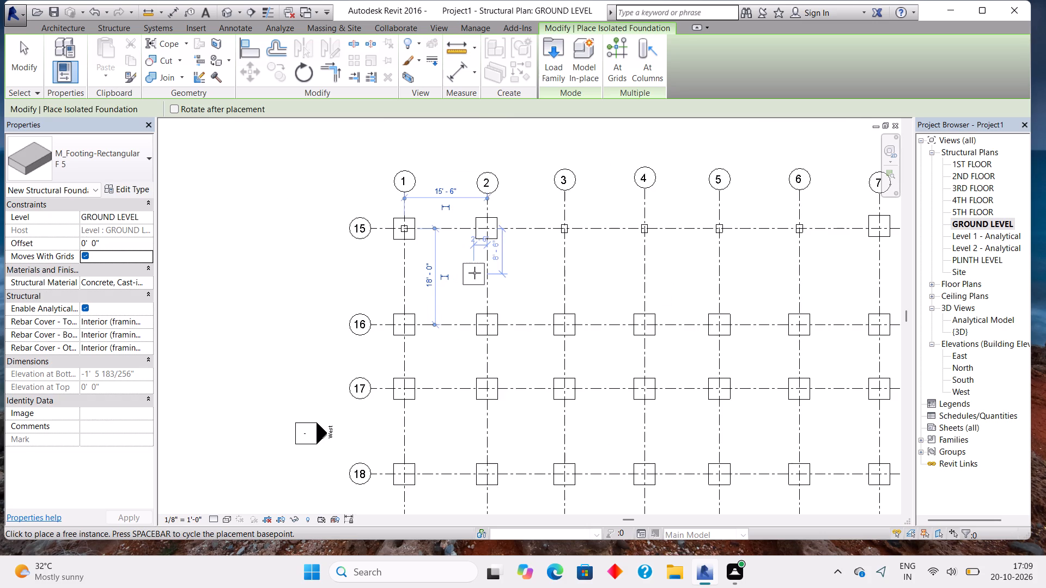
pyautogui.press('Escape')
# Place C1 concrete columns with a 9' 0" depth on grid 20 at its intersections with grids 1 and 2.
pyautogui.moveTo(449, 337); pyautogui.dragTo(453, 216, button='middle')
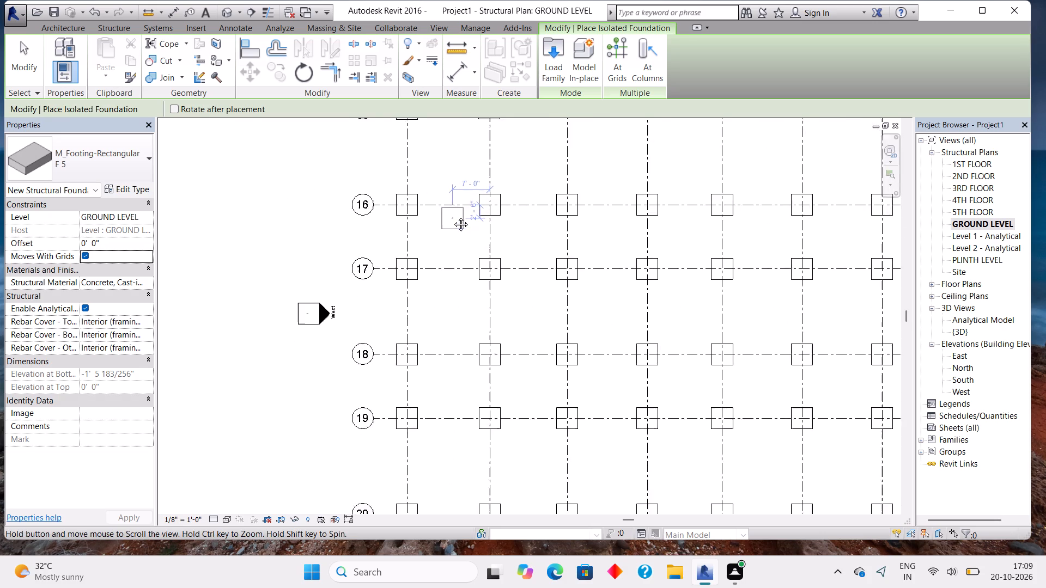
pyautogui.moveTo(453, 216); pyautogui.dragTo(464, 135, button='middle')
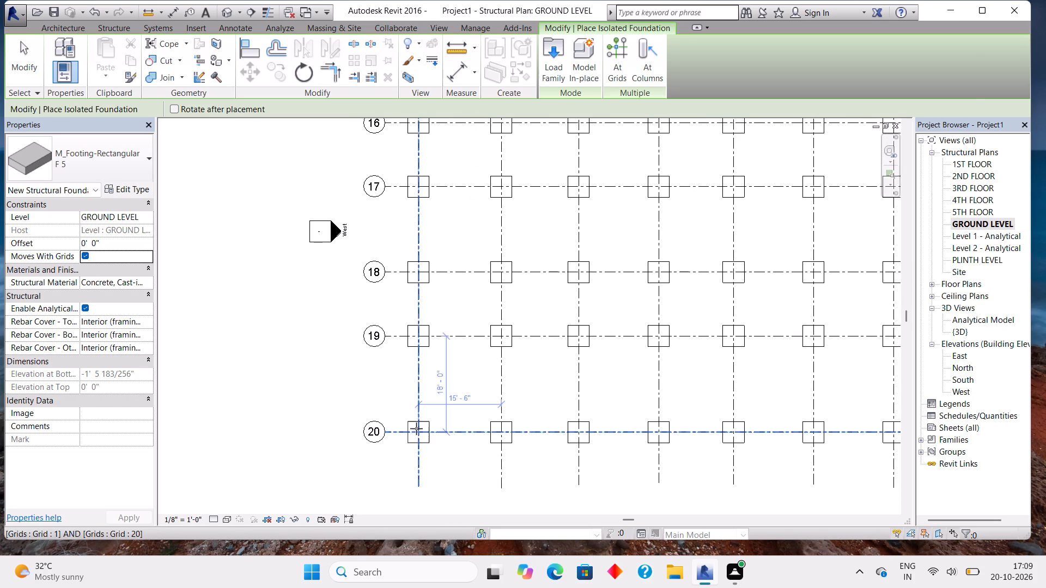
pyautogui.press('Escape')
pyautogui.press('Escape')
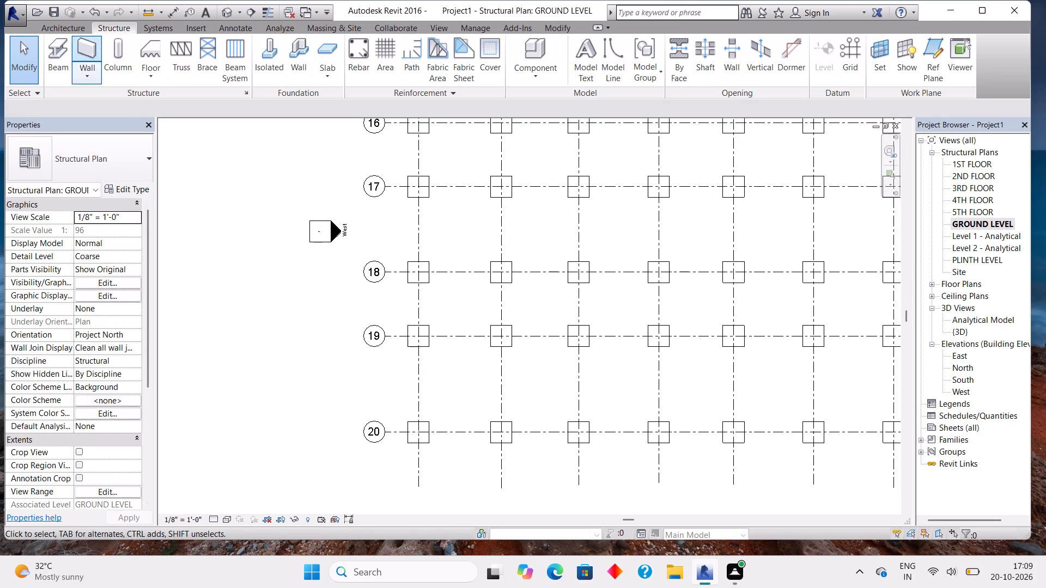
pyautogui.click(106, 48)
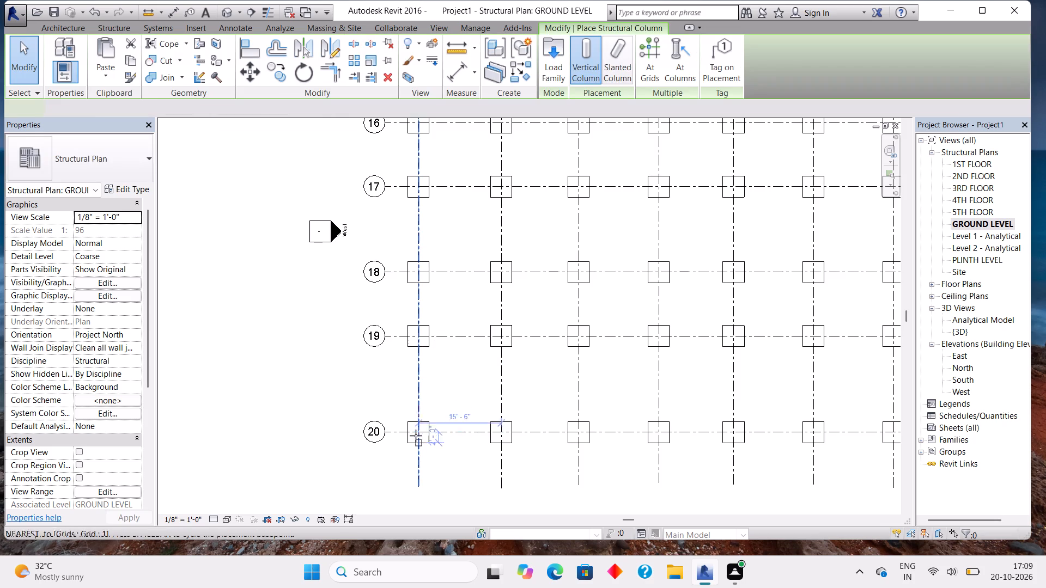
pyautogui.click(416, 436)
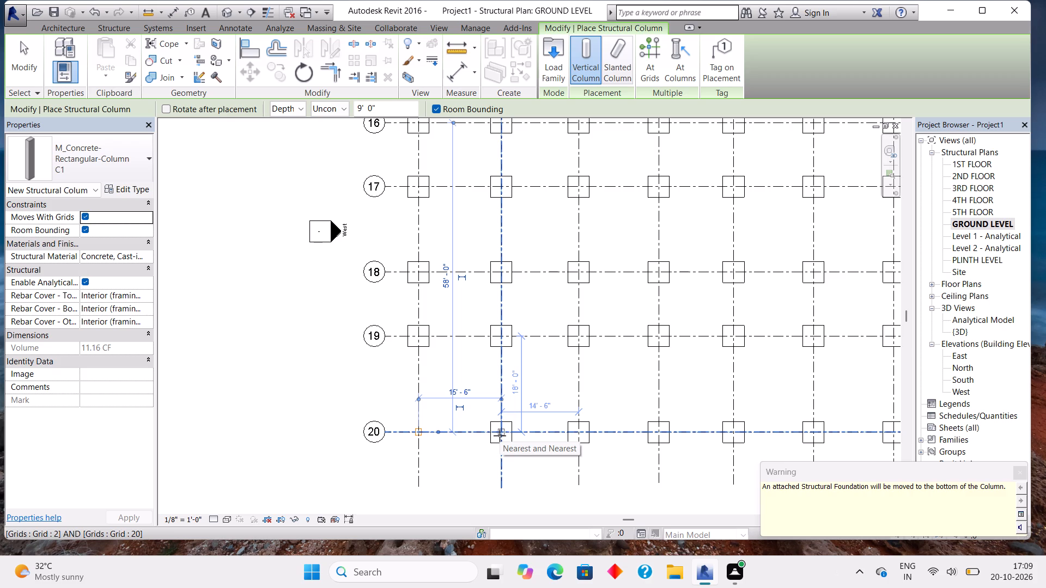
pyautogui.click(500, 436)
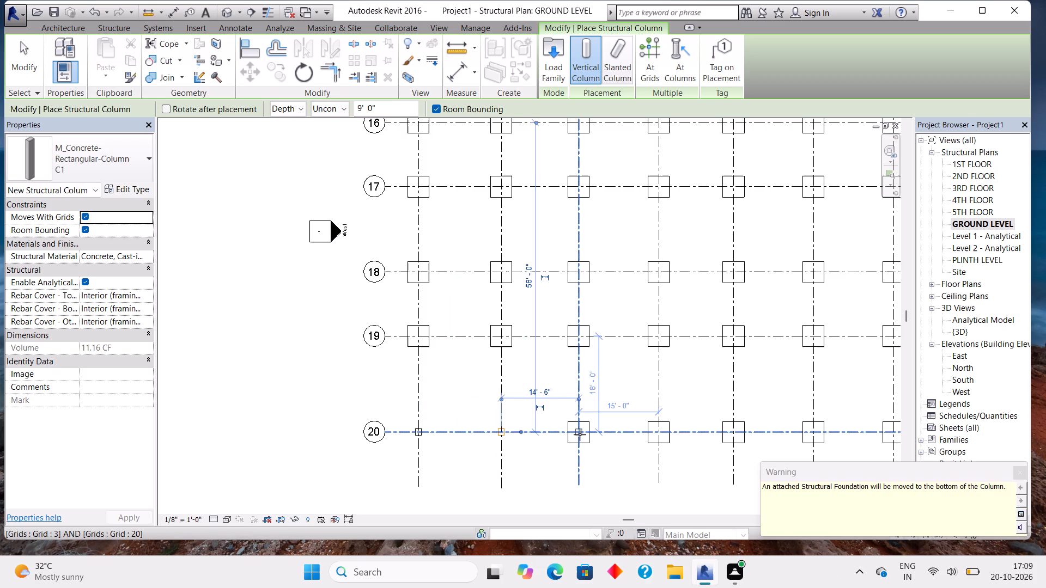
pyautogui.press('Escape')
pyautogui.press('Escape')
# Place C1 concrete columns with a 9' 0" depth on grid 8 at its intersections with grids 20 and 15.
pyautogui.moveTo(651, 438); pyautogui.dragTo(233, 341, button='middle')
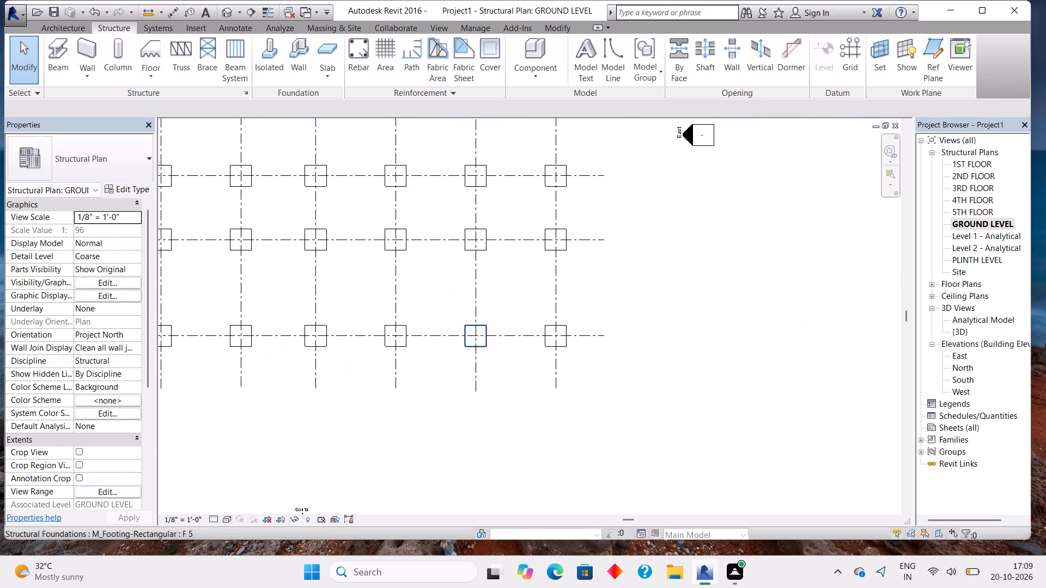
pyautogui.click(122, 45)
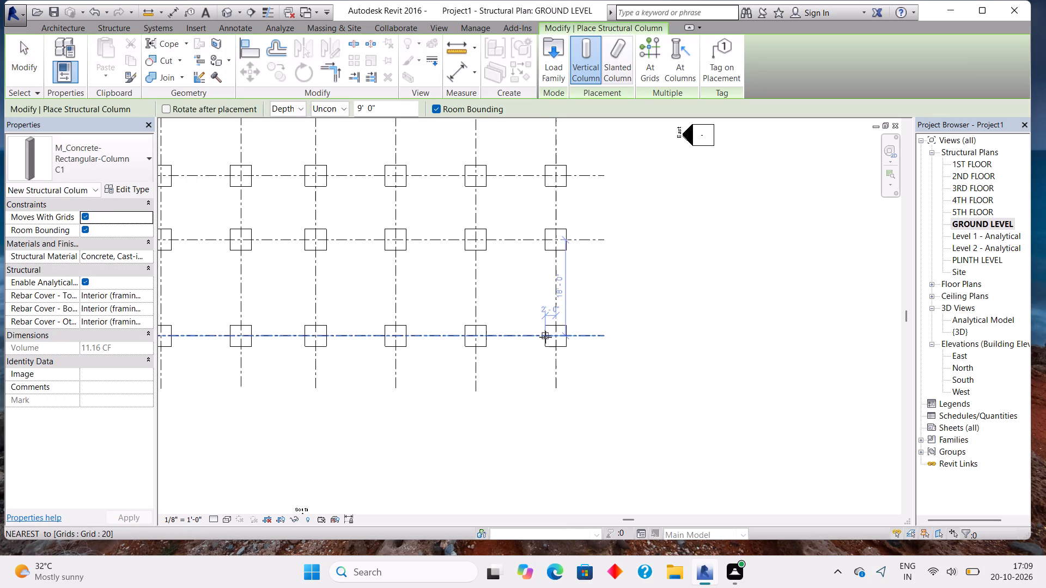
pyautogui.click(553, 334)
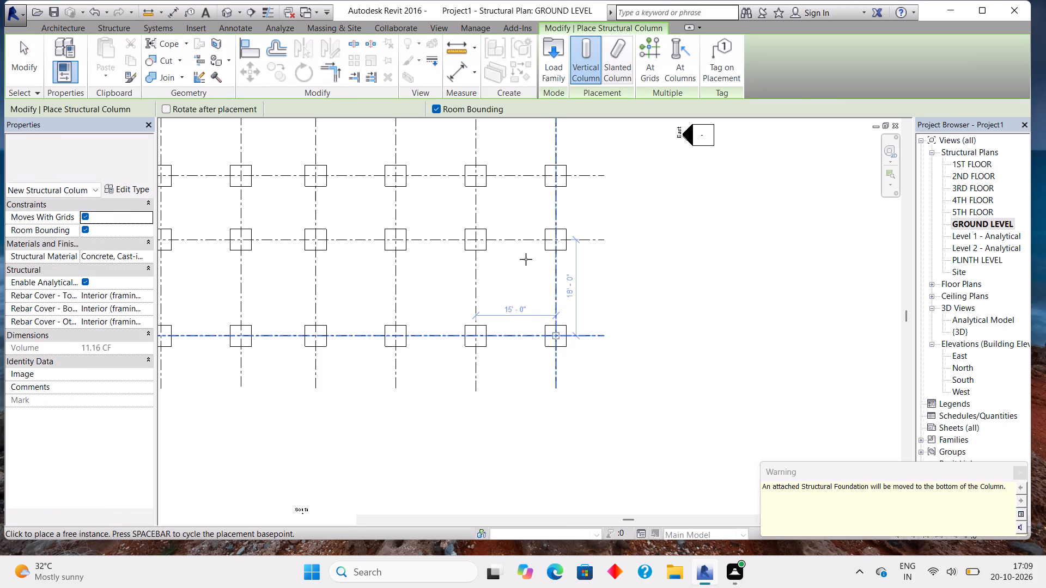
pyautogui.moveTo(520, 226); pyautogui.dragTo(494, 497, button='middle')
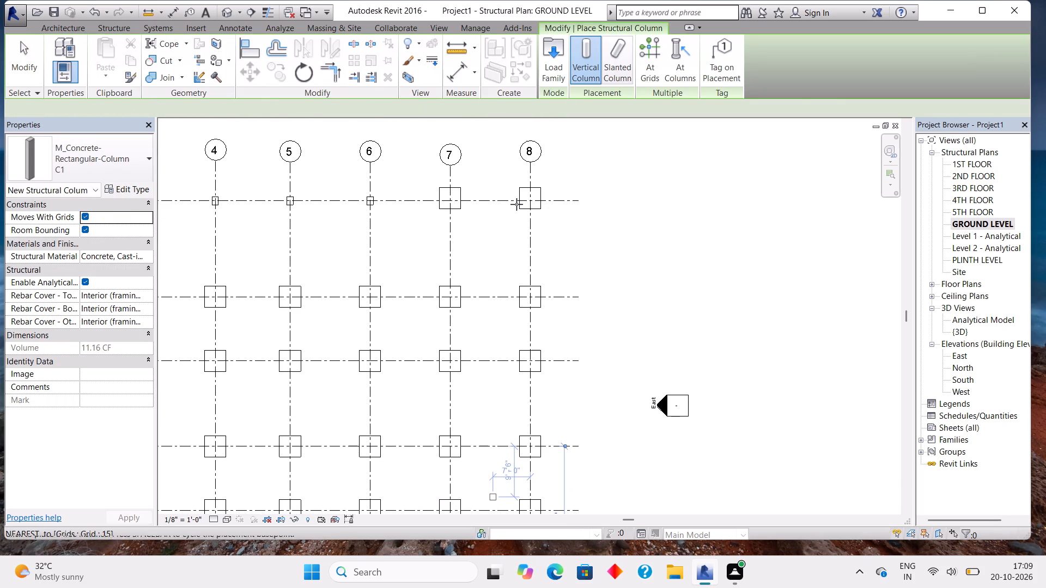
pyautogui.click(528, 201)
pyautogui.scroll(-3, 414, 416)
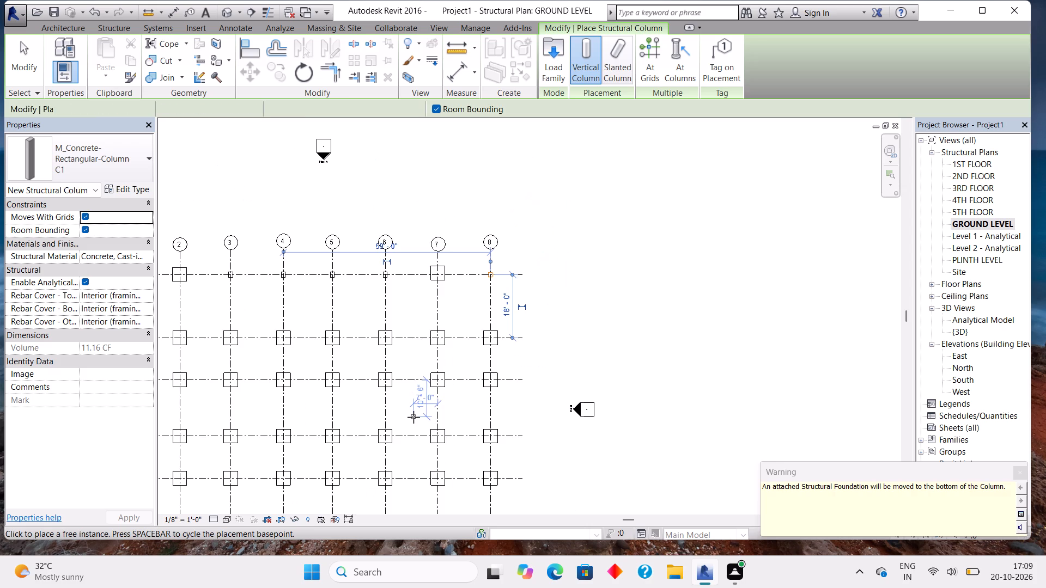
pyautogui.scroll(-1, 413, 417)
pyautogui.moveTo(338, 459); pyautogui.dragTo(539, 331, button='middle')
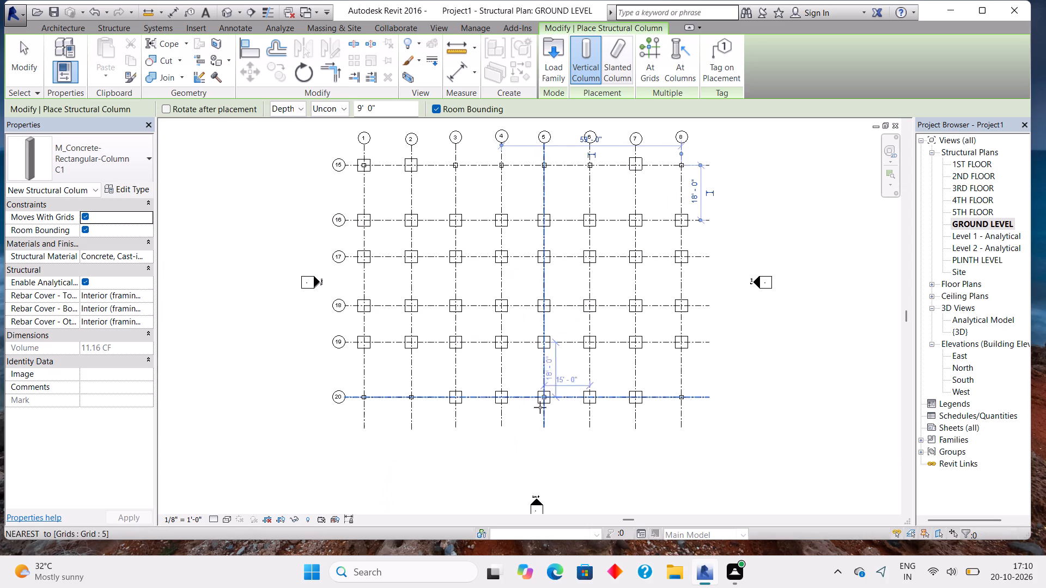
pyautogui.scroll(4, 520, 438)
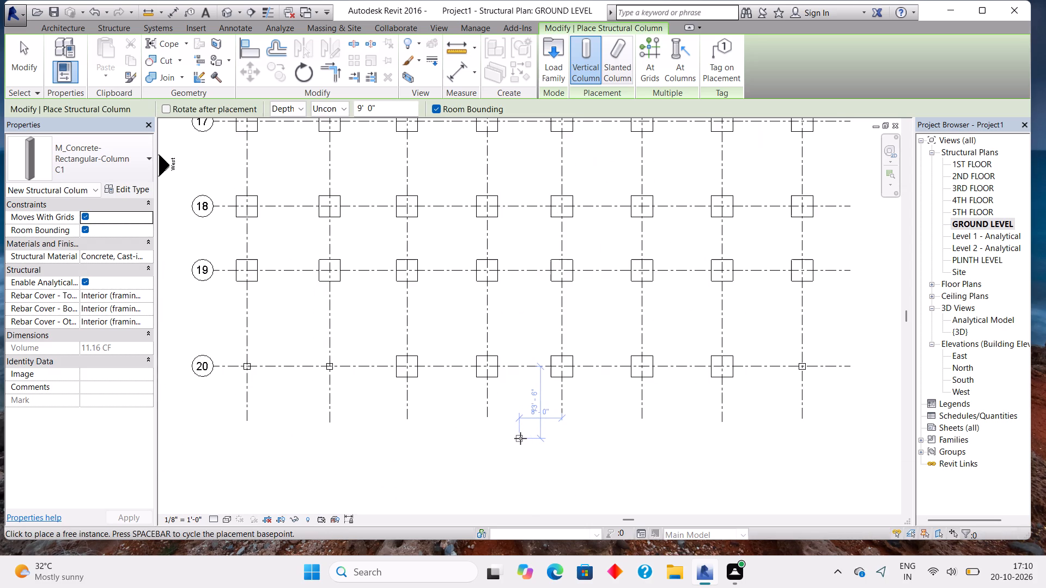
pyautogui.press('Escape')
pyautogui.press('Escape')
pyautogui.press('Escape')
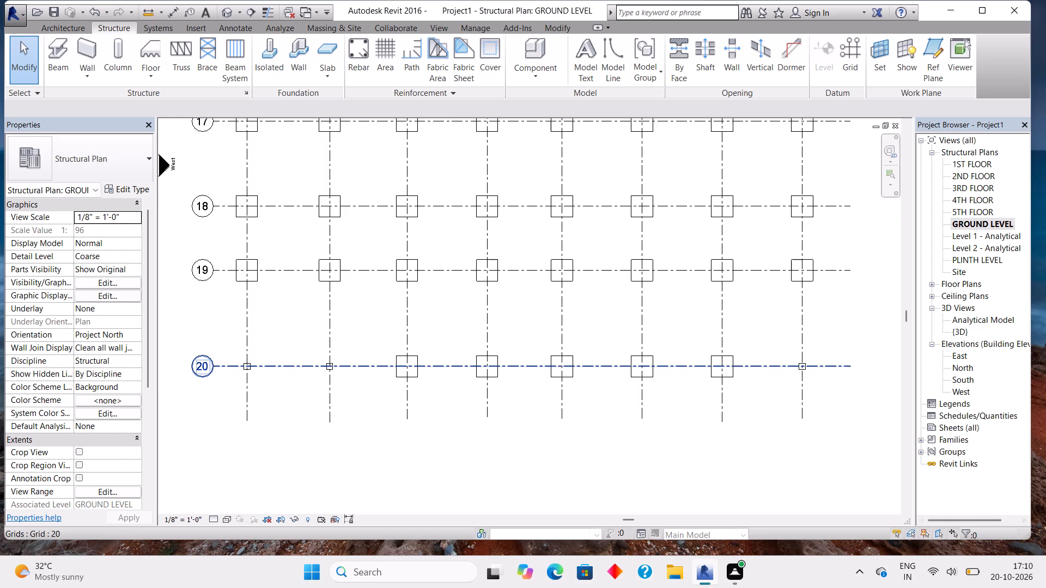
# Review the whole GROUND LEVEL plan, and examine the new columns and their footings from several angles in the 3D view.
pyautogui.scroll(-4, 836, 449)
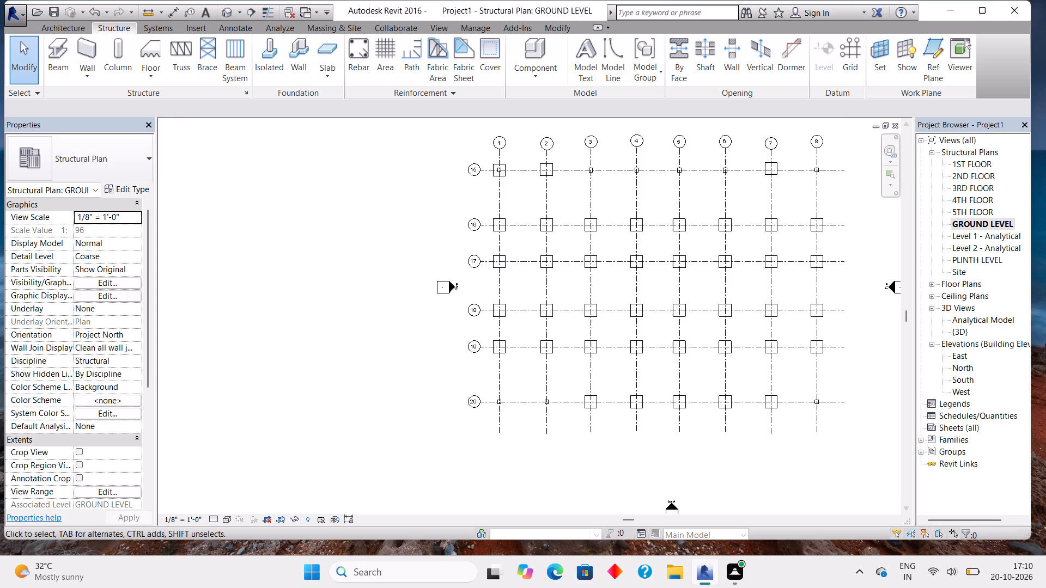
pyautogui.moveTo(841, 384); pyautogui.dragTo(793, 423, button='middle')
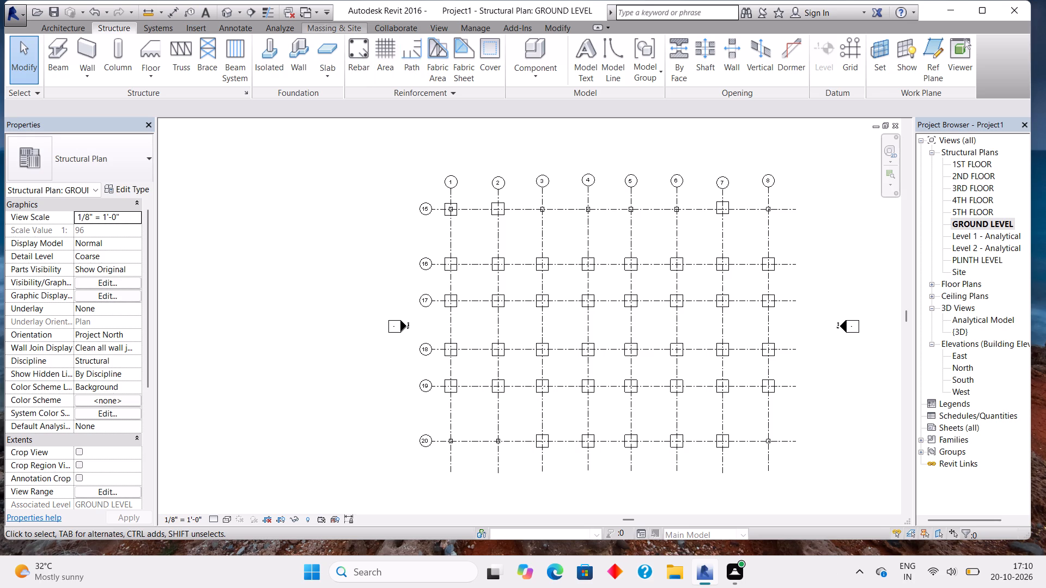
pyautogui.click(439, 24)
pyautogui.click(387, 39)
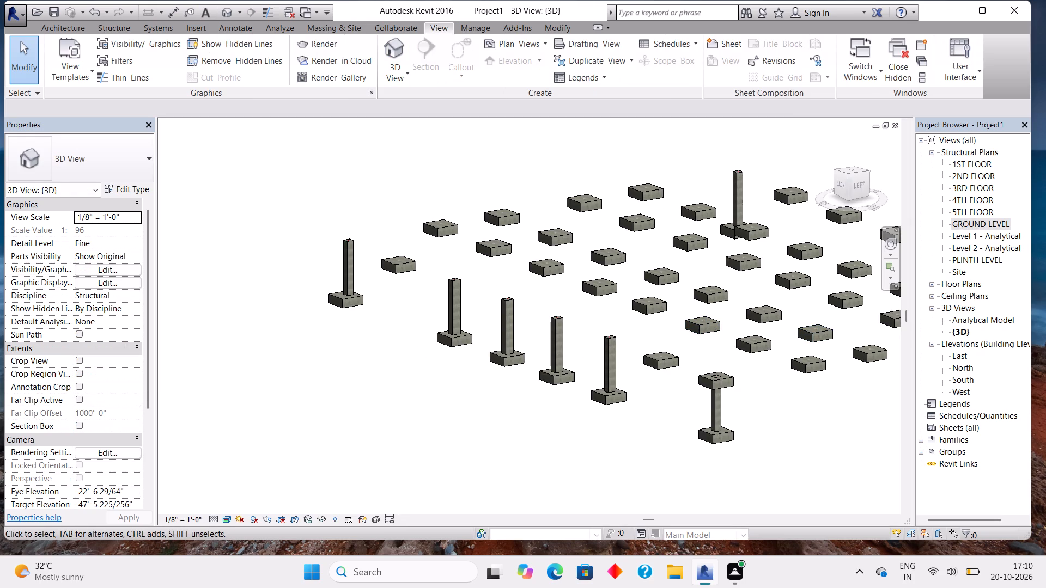
pyautogui.keyDown('shift'); pyautogui.moveTo(813, 324); pyautogui.dragTo(685, 425, button='middle'); pyautogui.keyUp('shift')
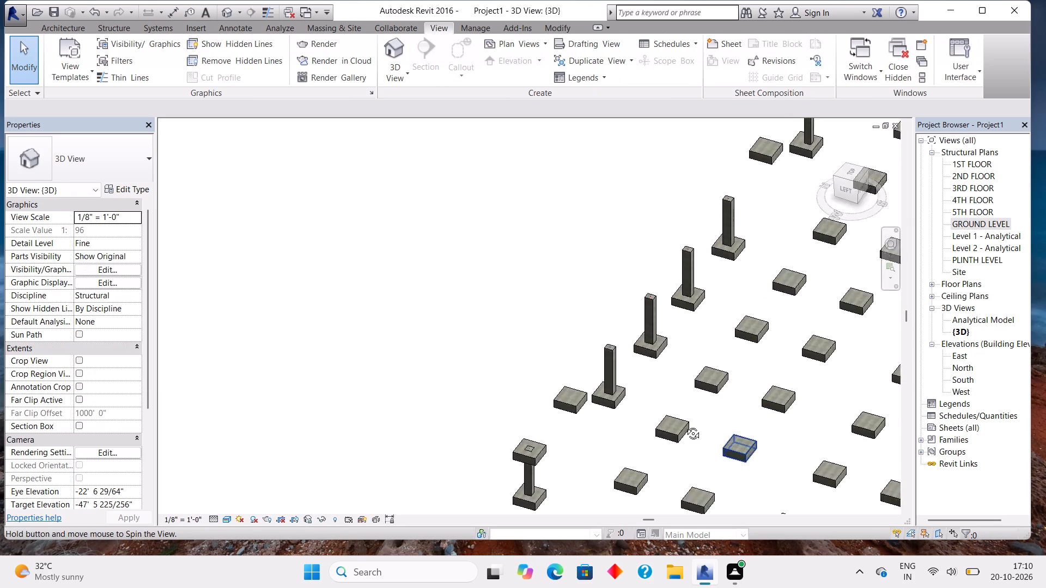
pyautogui.keyDown('shift'); pyautogui.moveTo(685, 425); pyautogui.dragTo(787, 363, button='middle'); pyautogui.keyUp('shift')
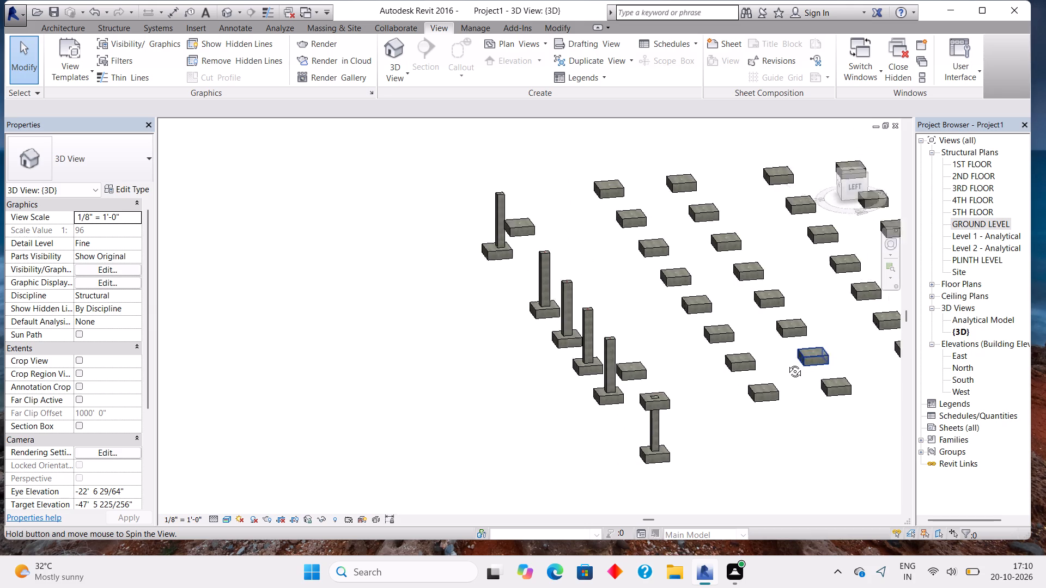
pyautogui.keyDown('shift'); pyautogui.moveTo(787, 363); pyautogui.dragTo(880, 332, button='middle'); pyautogui.keyUp('shift')
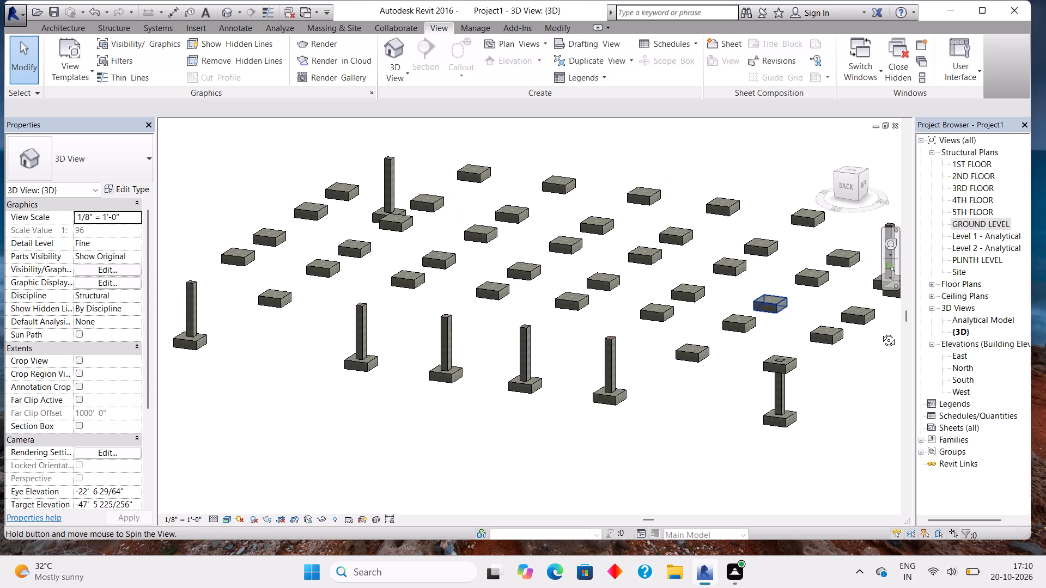
pyautogui.keyDown('shift'); pyautogui.moveTo(880, 332); pyautogui.dragTo(845, 318, button='middle'); pyautogui.keyUp('shift')
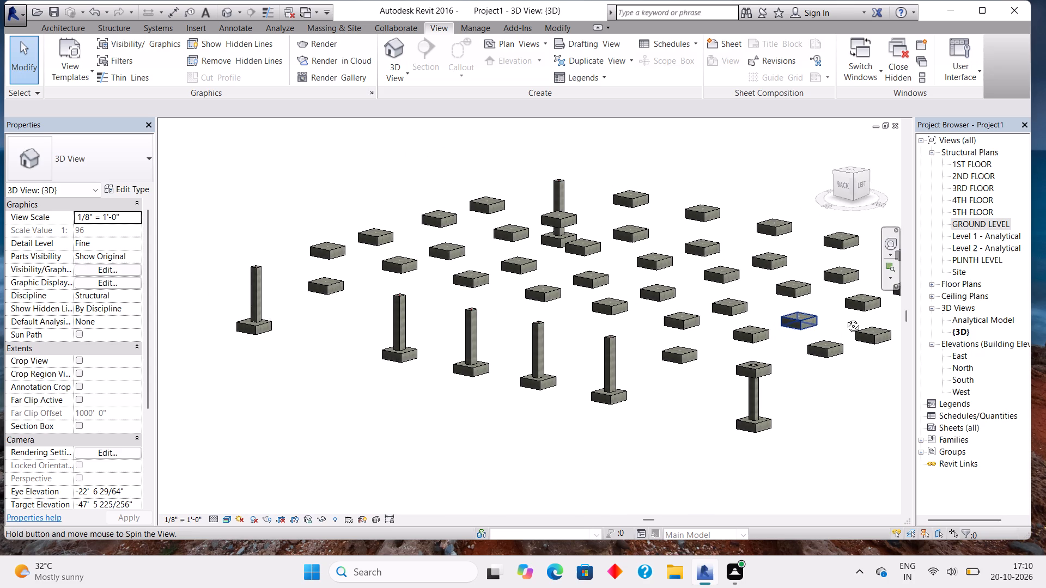
pyautogui.keyDown('shift'); pyautogui.moveTo(845, 318); pyautogui.dragTo(682, 259, button='middle'); pyautogui.keyUp('shift')
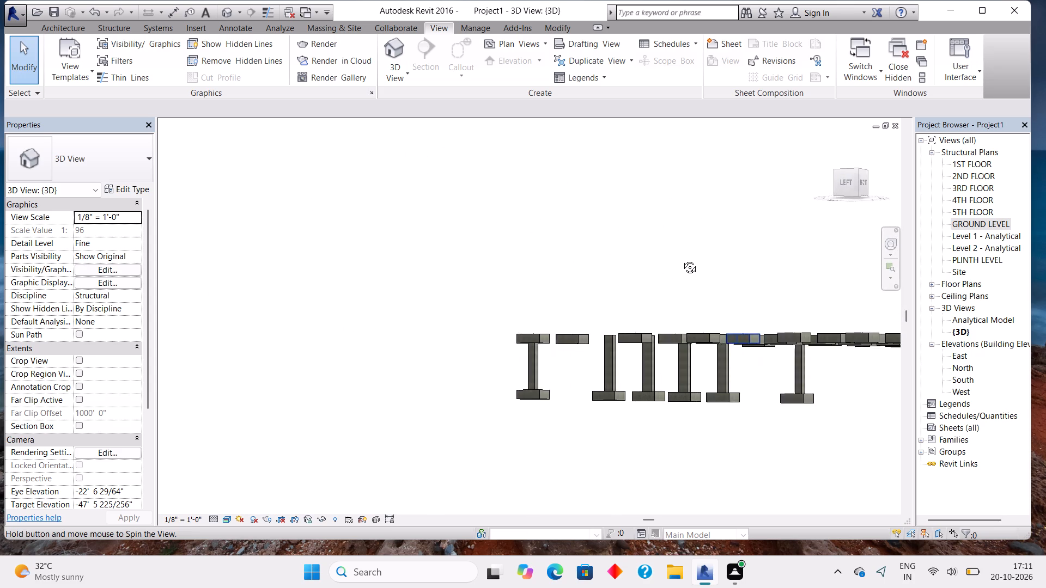
pyautogui.keyDown('shift'); pyautogui.moveTo(682, 259); pyautogui.dragTo(749, 268, button='middle'); pyautogui.keyUp('shift')
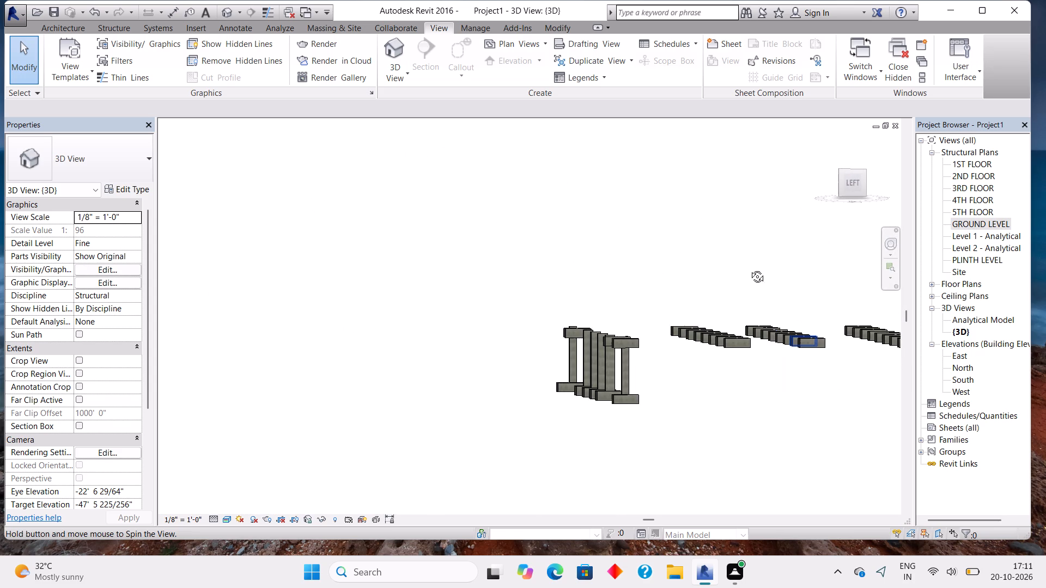
pyautogui.keyDown('shift'); pyautogui.moveTo(749, 268); pyautogui.dragTo(787, 297, button='middle'); pyautogui.keyUp('shift')
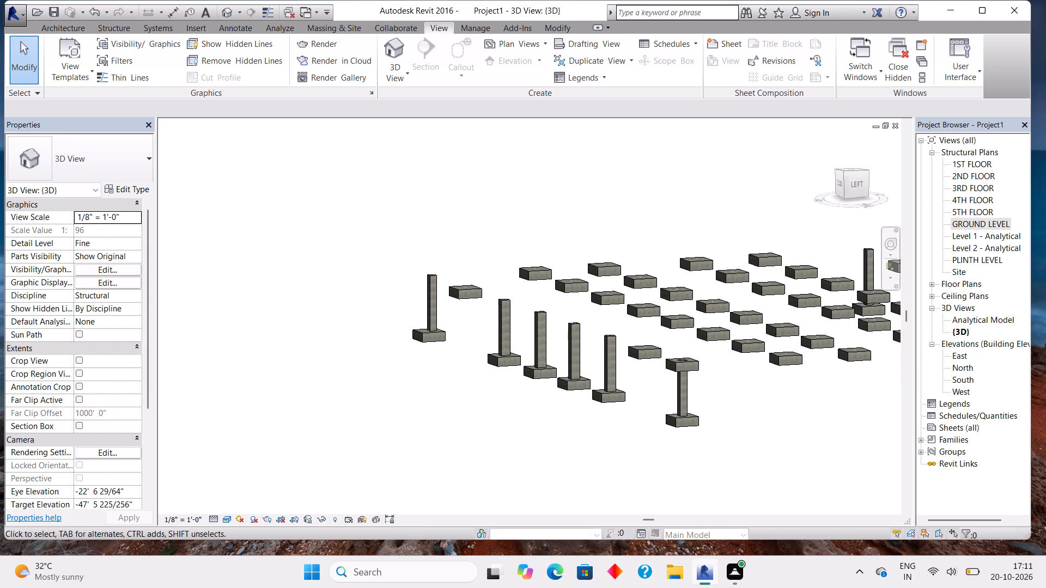
# Delete the GROUND LEVEL F 5 footing that sits on top of the column at the near end of the outer row.
pyautogui.click(699, 363)
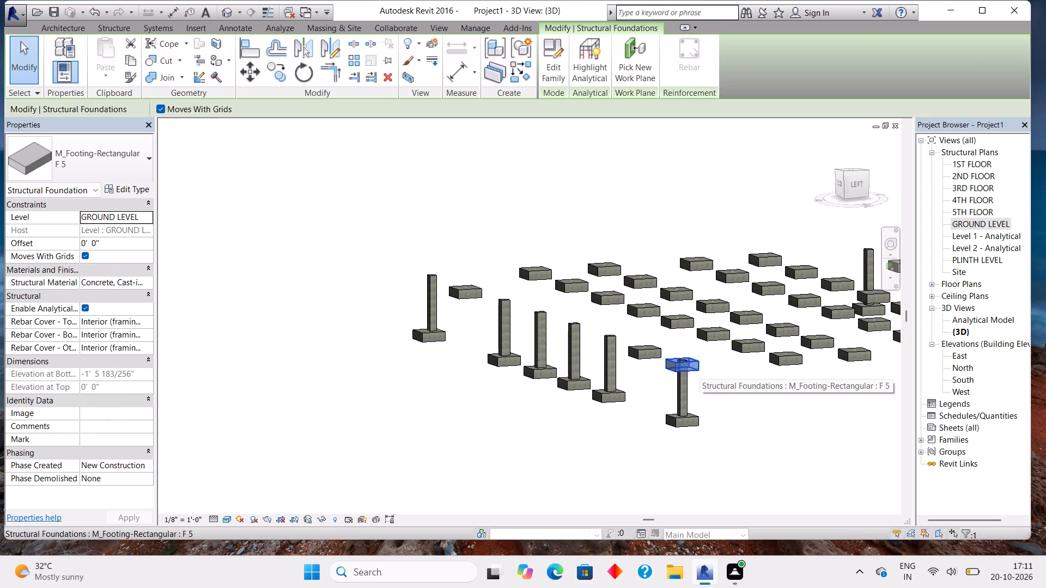
pyautogui.press('Delete')
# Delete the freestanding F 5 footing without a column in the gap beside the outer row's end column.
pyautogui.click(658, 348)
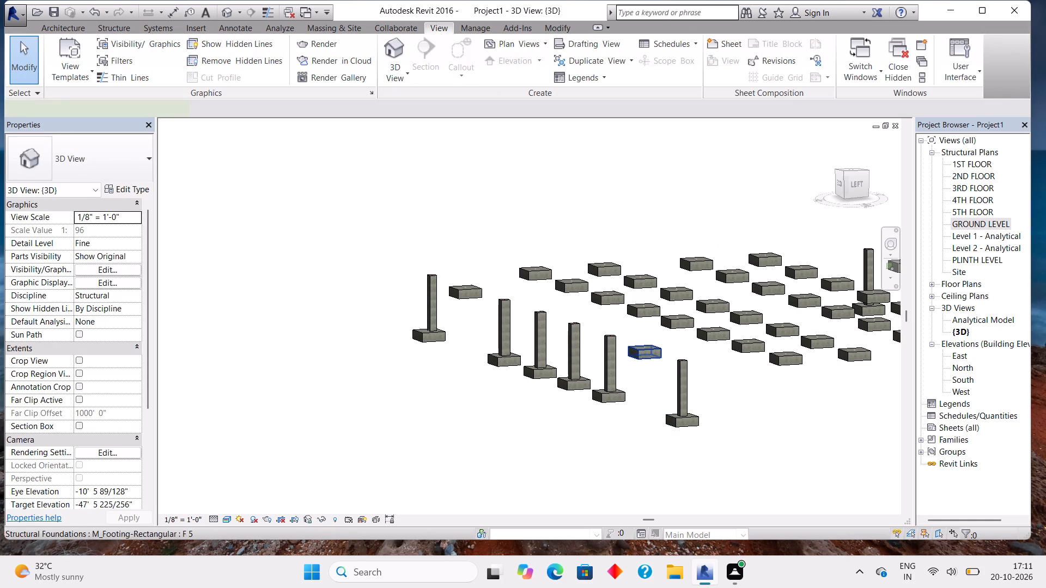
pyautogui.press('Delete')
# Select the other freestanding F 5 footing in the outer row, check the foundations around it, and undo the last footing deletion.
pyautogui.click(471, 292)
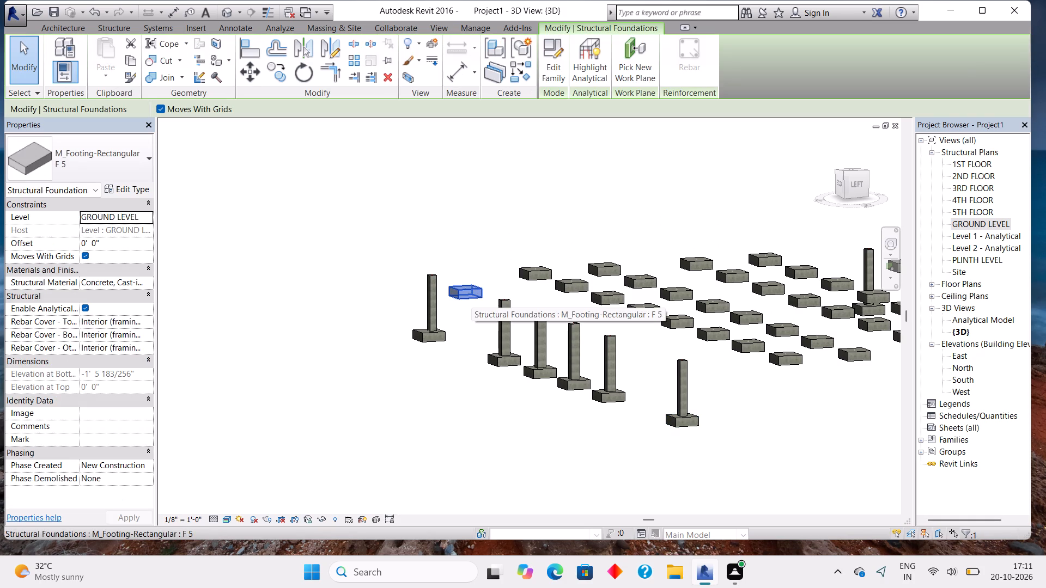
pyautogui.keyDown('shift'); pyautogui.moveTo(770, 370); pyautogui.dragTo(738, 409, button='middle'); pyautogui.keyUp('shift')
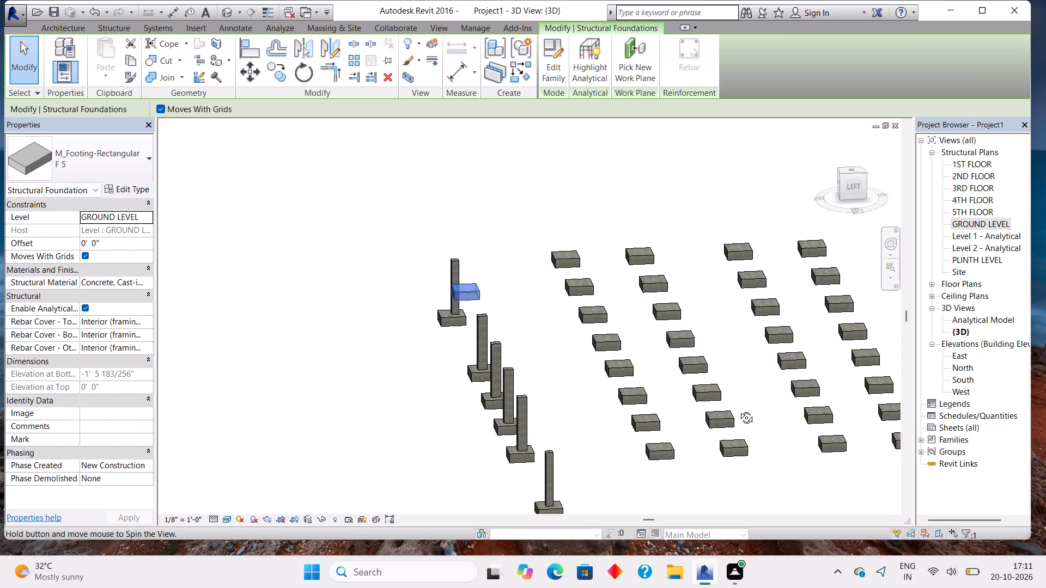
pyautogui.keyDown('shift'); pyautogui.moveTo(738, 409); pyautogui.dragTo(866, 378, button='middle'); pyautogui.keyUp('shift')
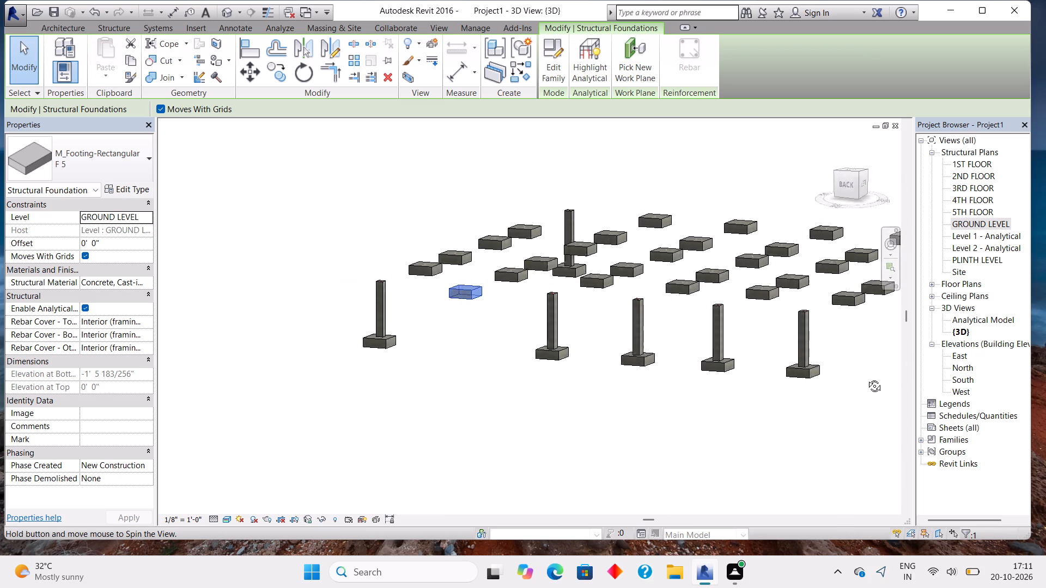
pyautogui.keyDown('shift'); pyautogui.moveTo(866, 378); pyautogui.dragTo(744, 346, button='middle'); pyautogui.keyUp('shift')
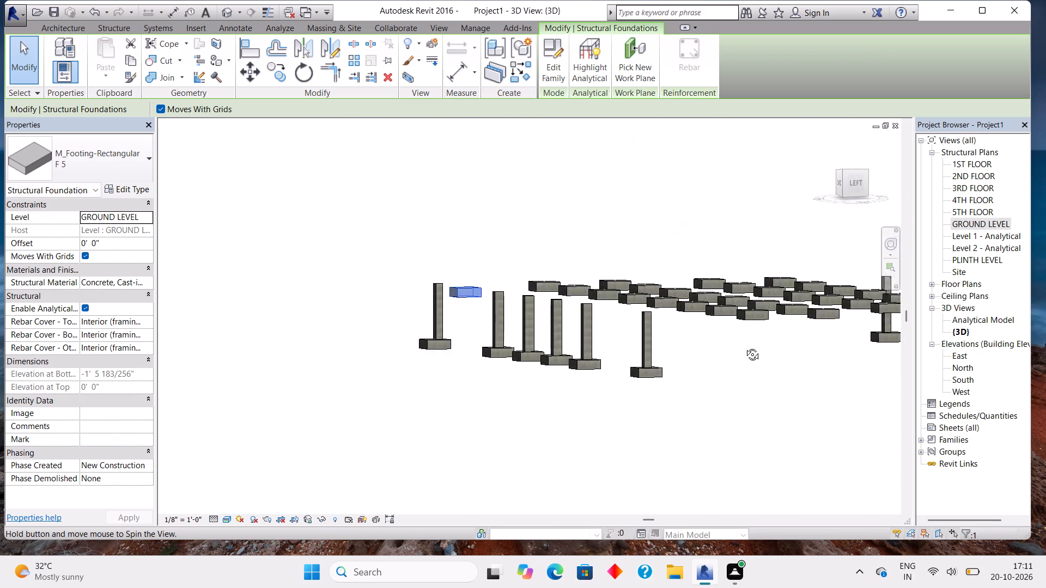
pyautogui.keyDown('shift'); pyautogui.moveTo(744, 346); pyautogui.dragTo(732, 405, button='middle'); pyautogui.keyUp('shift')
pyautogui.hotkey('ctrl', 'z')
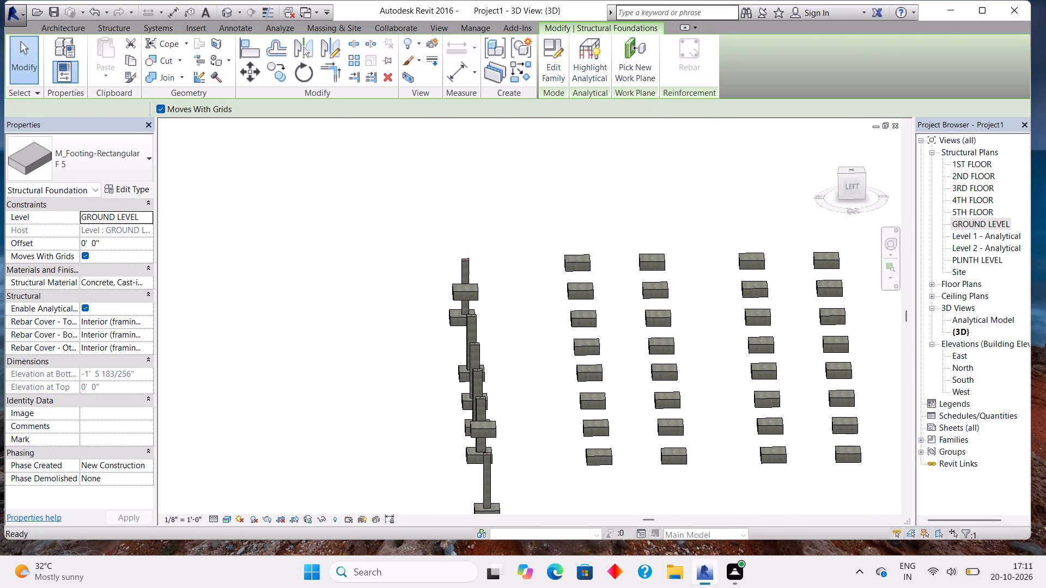
# Examine the outer row of columns and the GROUND LEVEL footings from several angles in the 3D view.
pyautogui.keyDown('shift'); pyautogui.moveTo(550, 426); pyautogui.dragTo(642, 363, button='middle'); pyautogui.keyUp('shift')
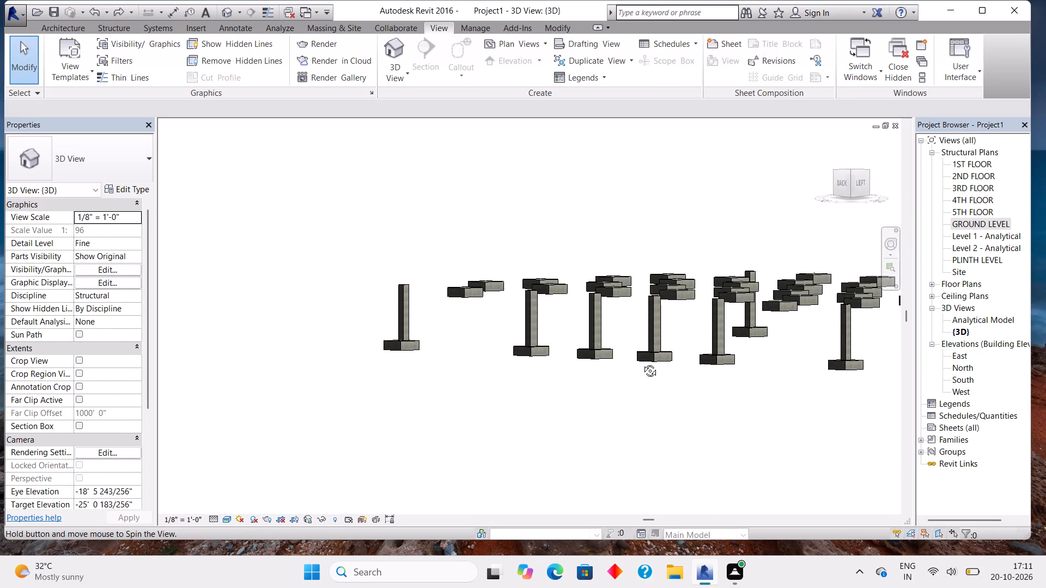
pyautogui.keyDown('shift'); pyautogui.moveTo(642, 363); pyautogui.dragTo(756, 364, button='middle'); pyautogui.keyUp('shift')
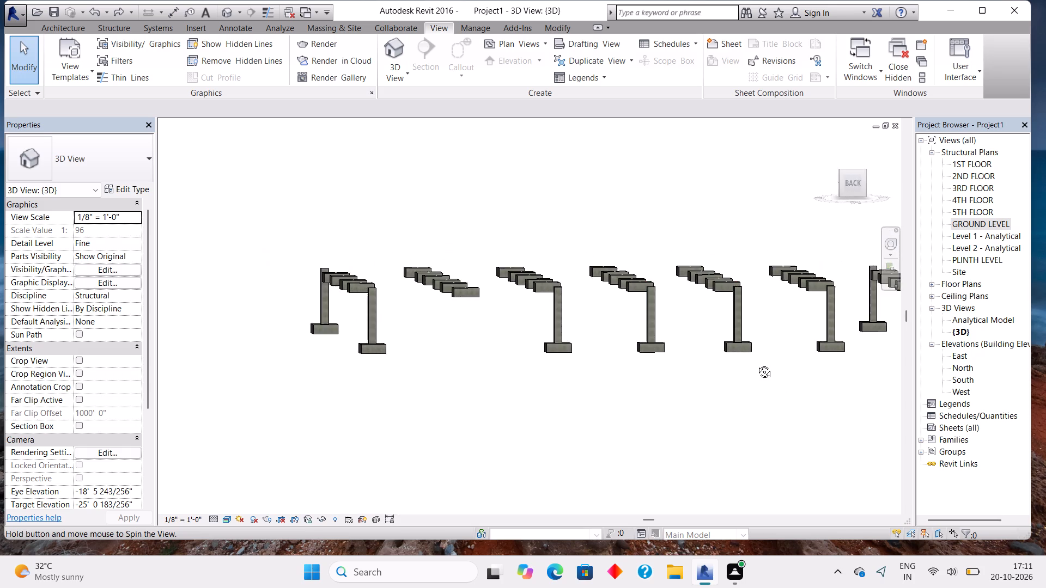
pyautogui.keyDown('shift'); pyautogui.moveTo(756, 364); pyautogui.dragTo(397, 364, button='middle'); pyautogui.keyUp('shift')
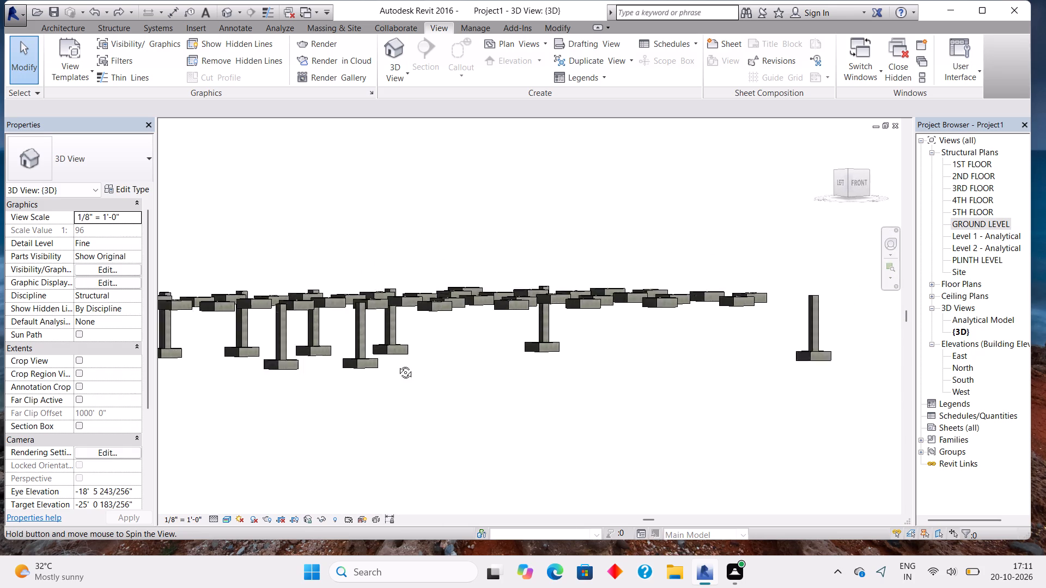
pyautogui.keyDown('shift'); pyautogui.moveTo(397, 364); pyautogui.dragTo(722, 460, button='middle'); pyautogui.keyUp('shift')
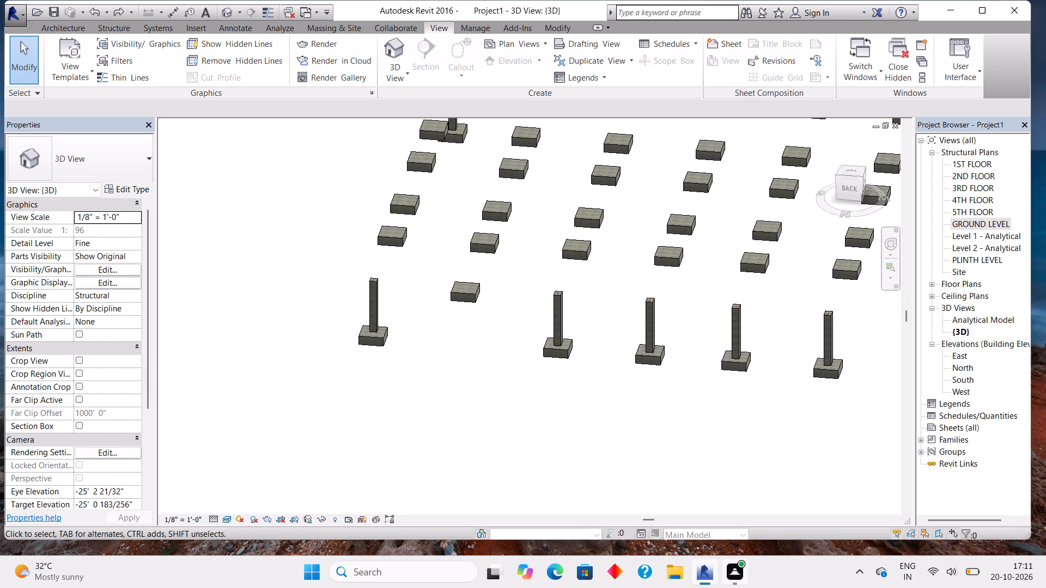
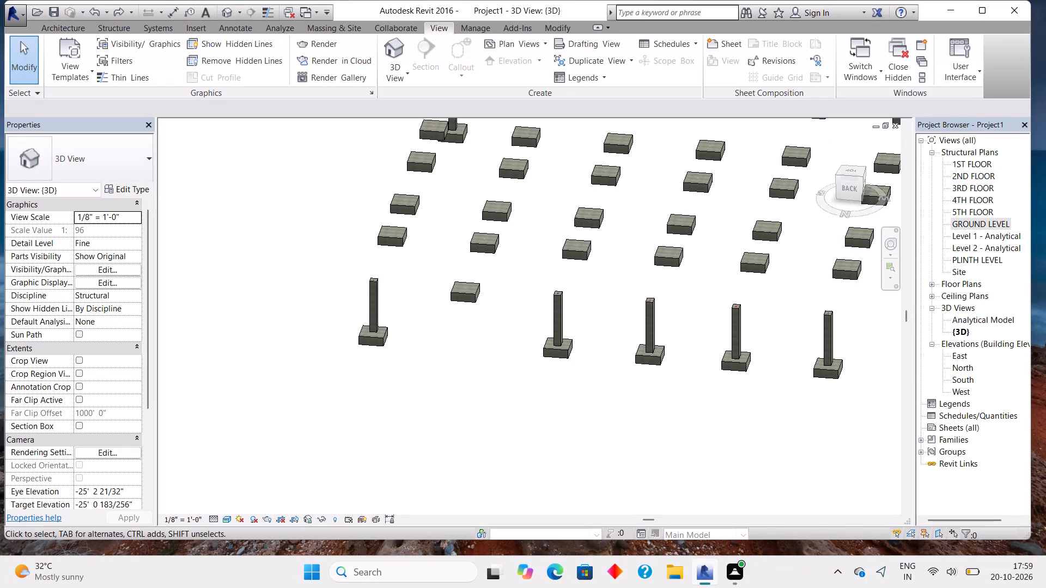
# Open the GROUND LEVEL structural plan to examine the column and footing layout at the grid intersections.
pyautogui.doubleClick(992, 226)
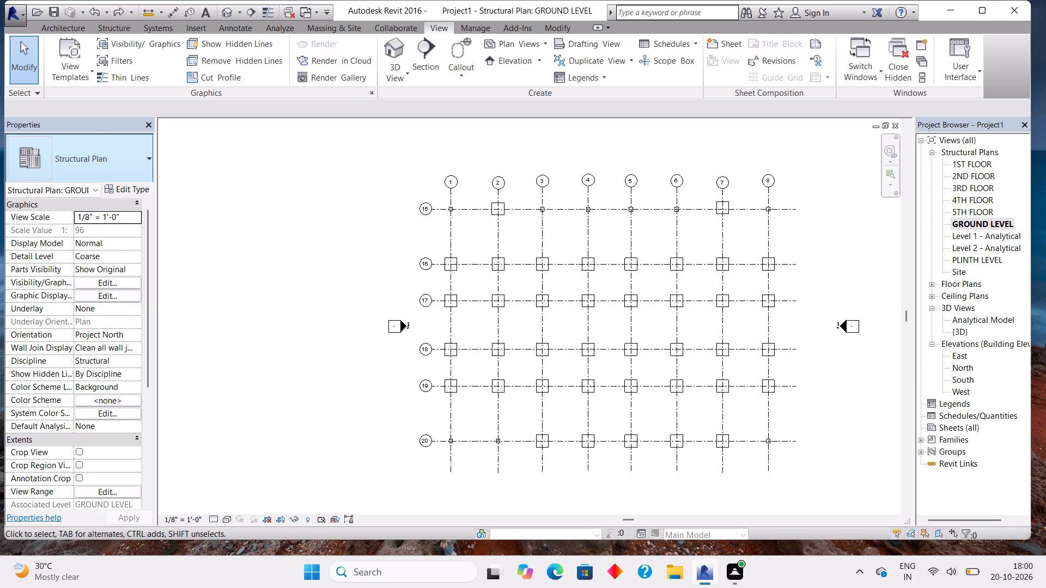
pyautogui.moveTo(622, 279); pyautogui.dragTo(506, 231, button='middle')
pyautogui.moveTo(506, 231); pyautogui.dragTo(572, 292, button='middle')
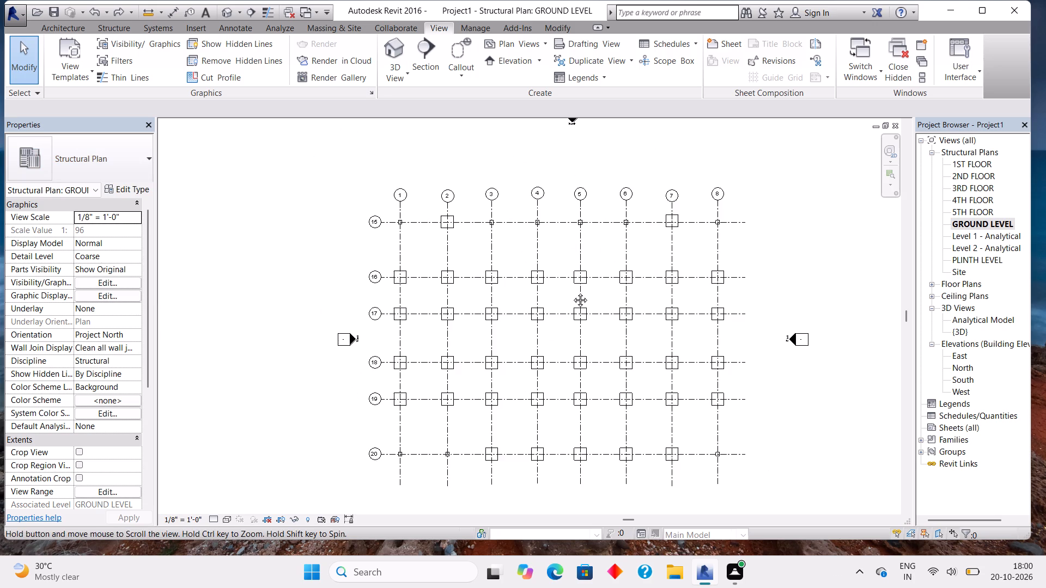
pyautogui.moveTo(572, 292); pyautogui.dragTo(575, 271, button='middle')
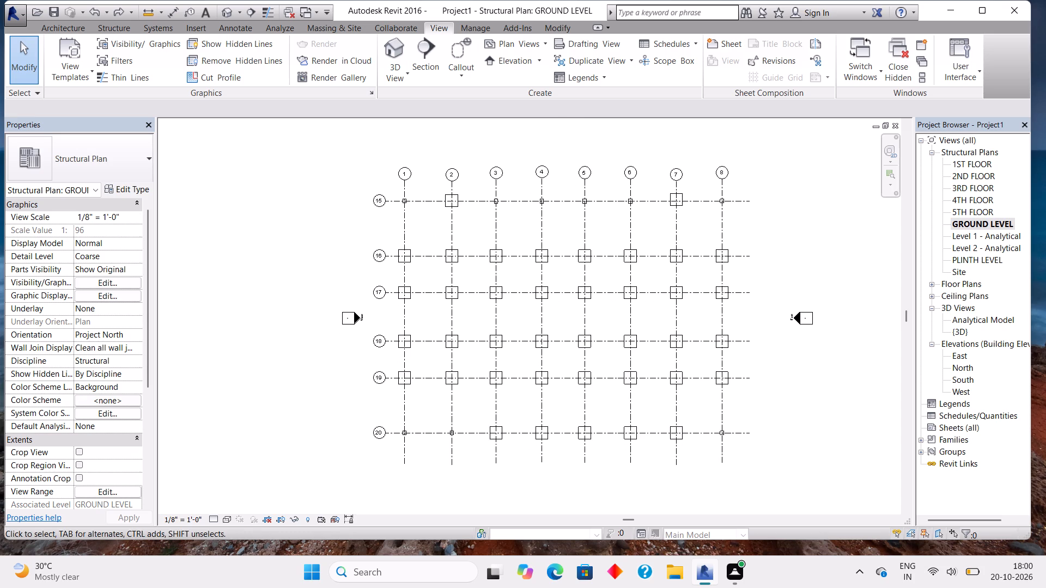
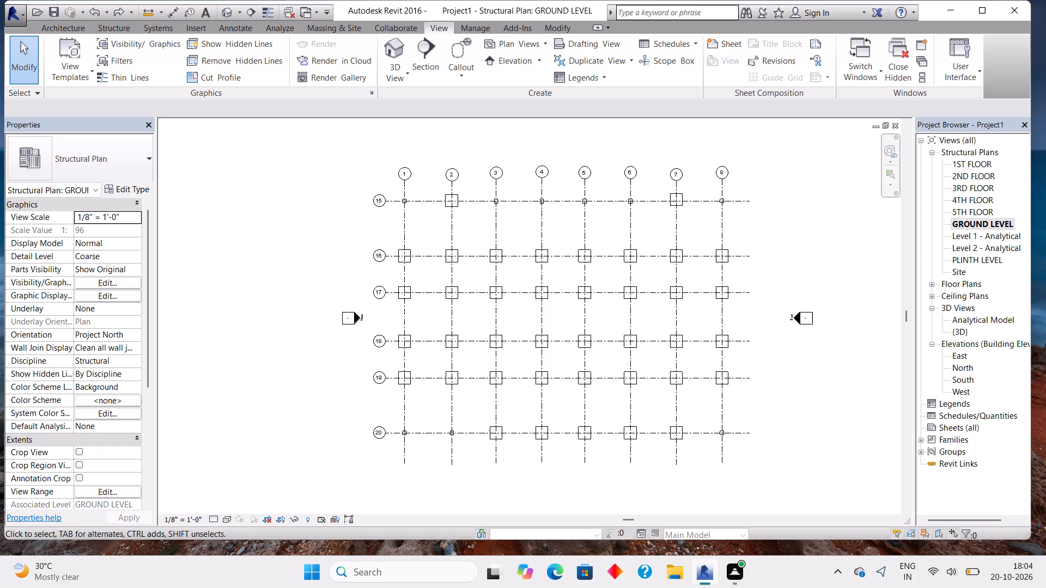
# Place a C2 concrete rectangular column, rotated so its long side runs along grid 17, at the intersection of grids 1 and 17.
pyautogui.click(122, 26)
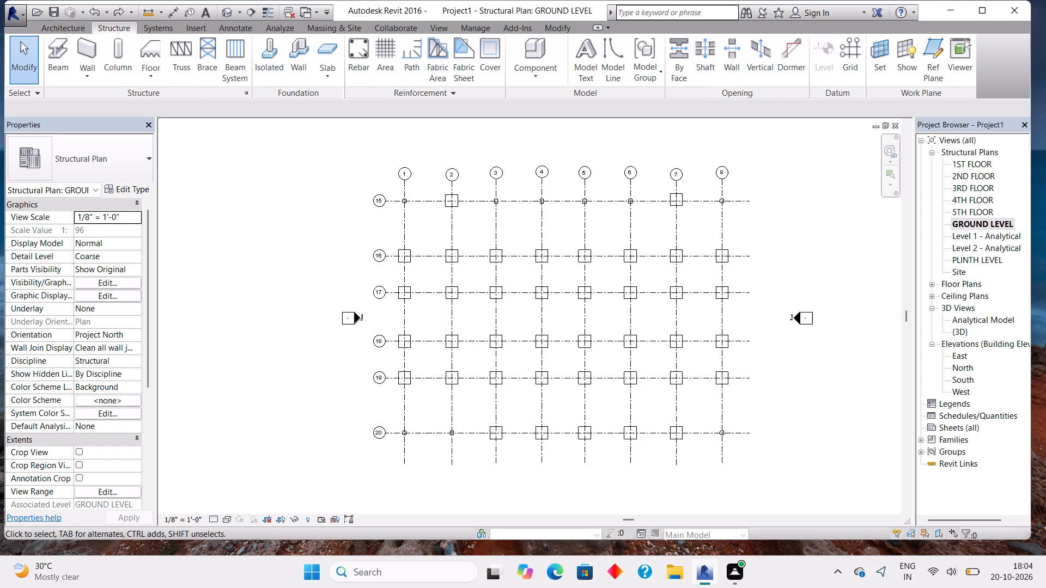
pyautogui.click(114, 50)
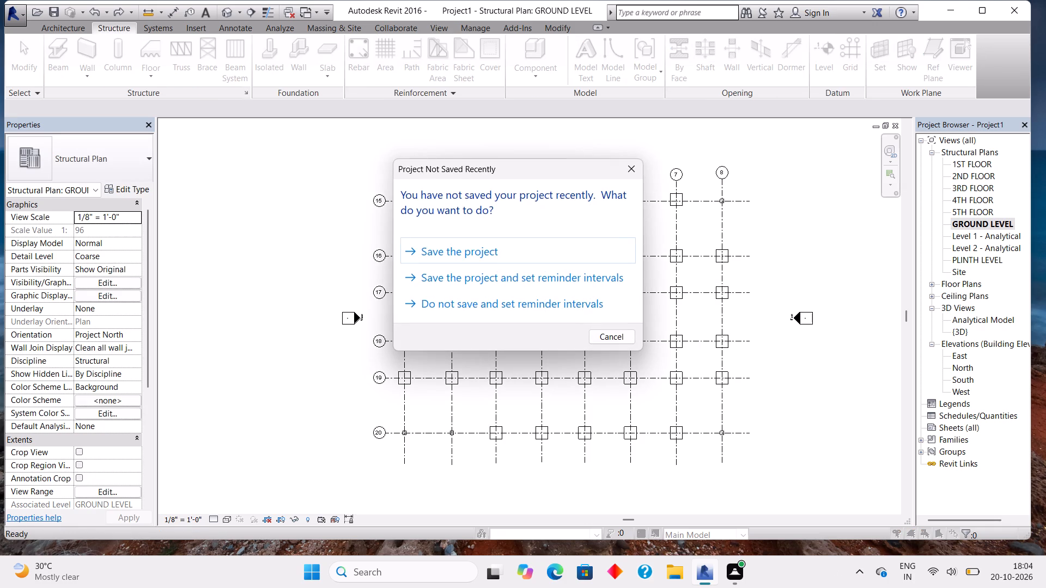
pyautogui.click(631, 170)
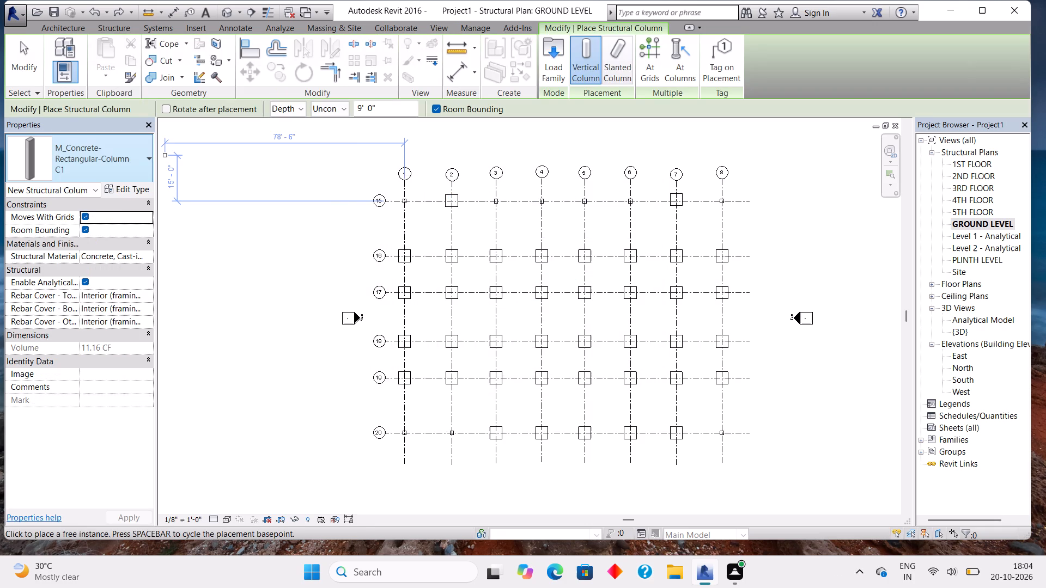
pyautogui.click(124, 150)
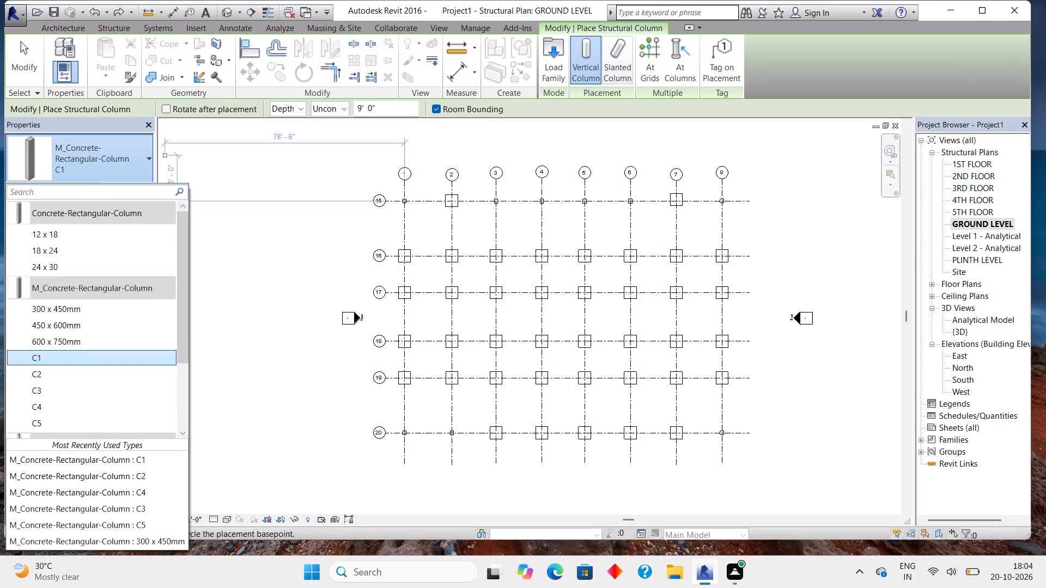
pyautogui.click(60, 370)
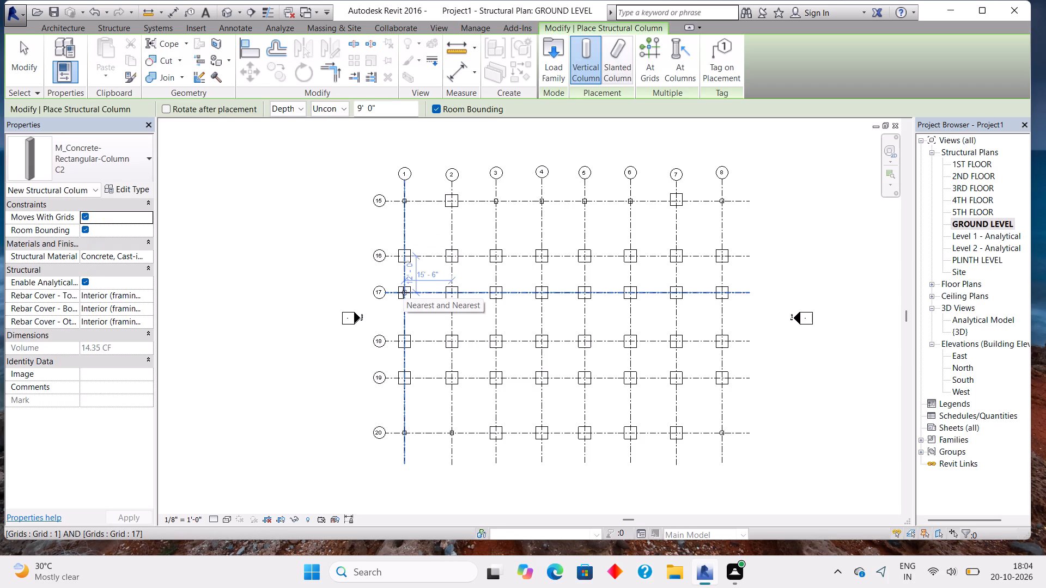
pyautogui.scroll(11, 403, 292)
pyautogui.press('space')
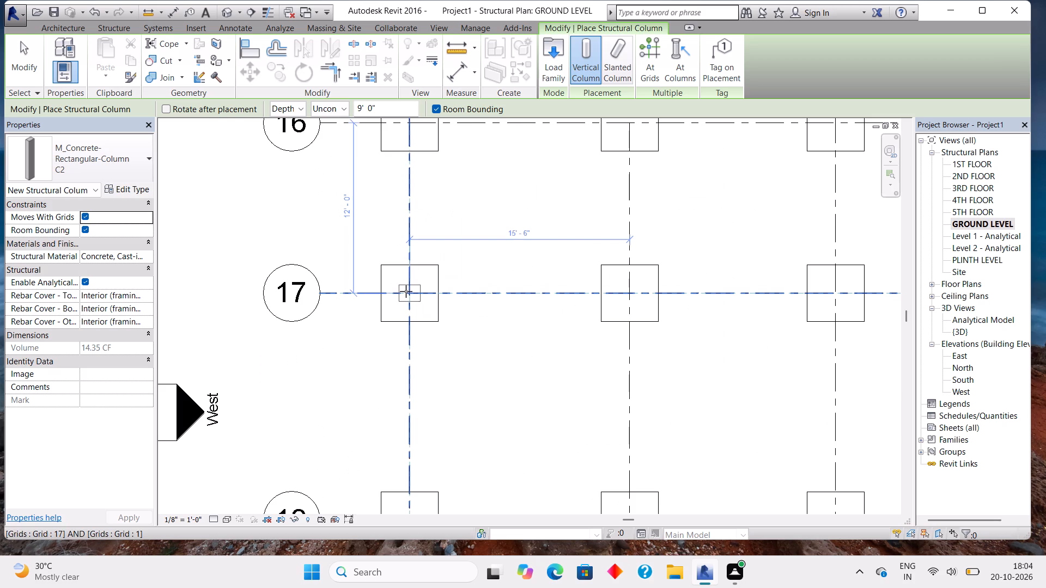
pyautogui.click(406, 291)
# Place C2 columns in the same orientation at grid intersections 8/17, 8/18 and 1/18.
pyautogui.scroll(-2, 475, 280)
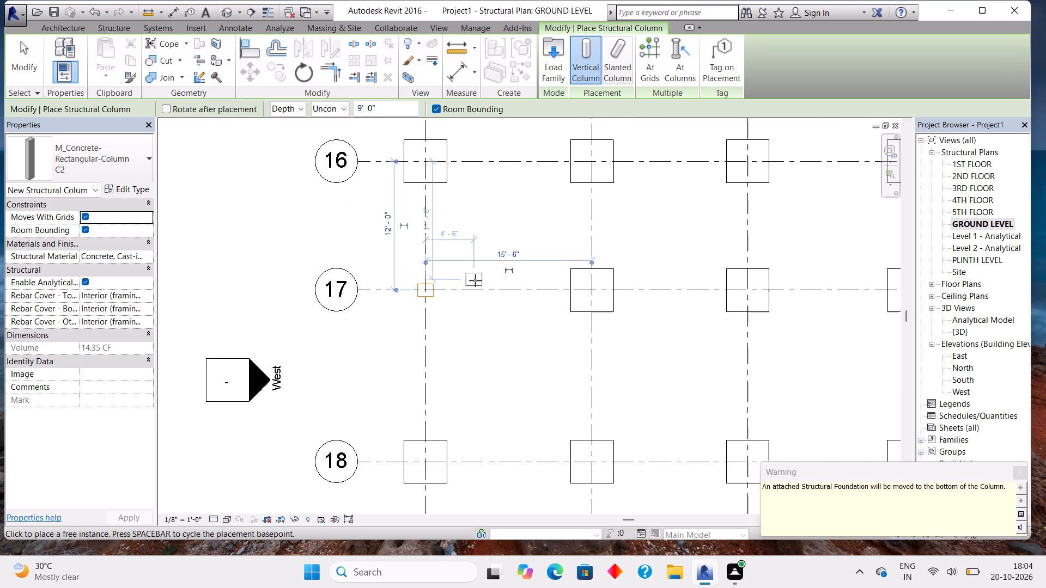
pyautogui.scroll(-1, 475, 280)
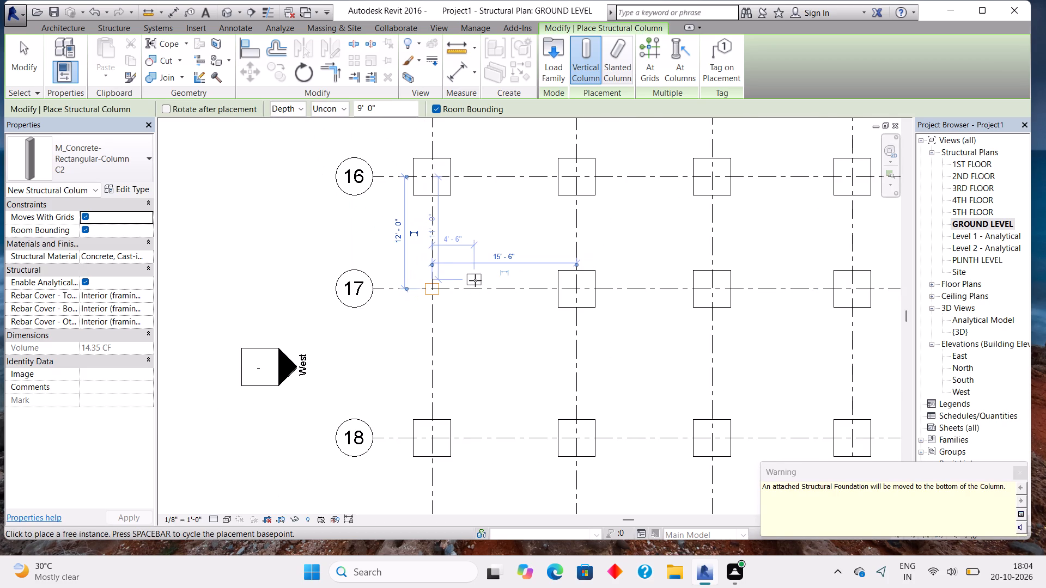
pyautogui.moveTo(715, 249); pyautogui.dragTo(192, 153, button='middle')
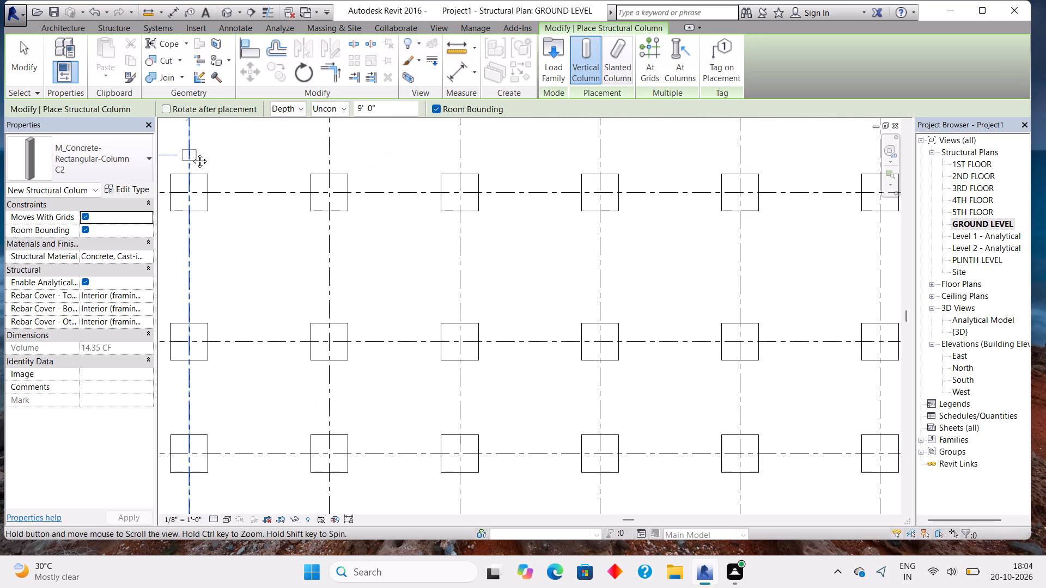
pyautogui.scroll(-6, 532, 223)
pyautogui.moveTo(599, 211); pyautogui.dragTo(423, 268, button='middle')
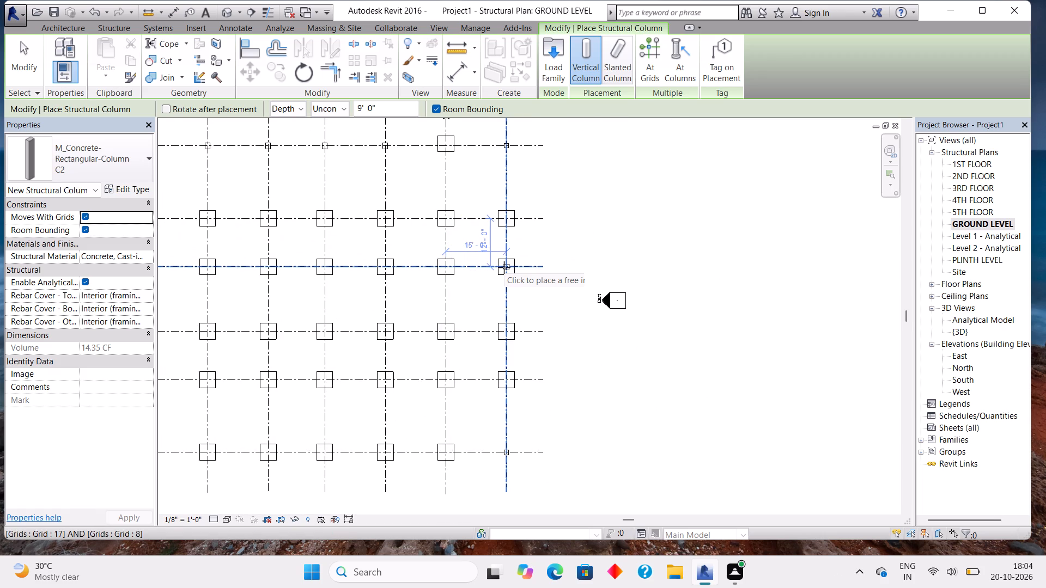
pyautogui.click(504, 267)
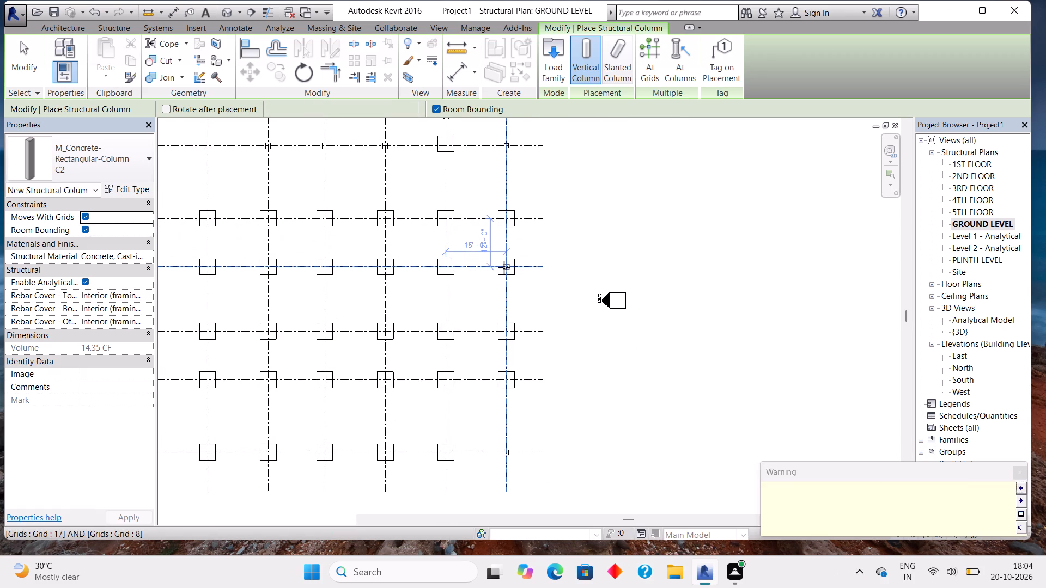
pyautogui.moveTo(488, 310); pyautogui.dragTo(508, 252, button='middle')
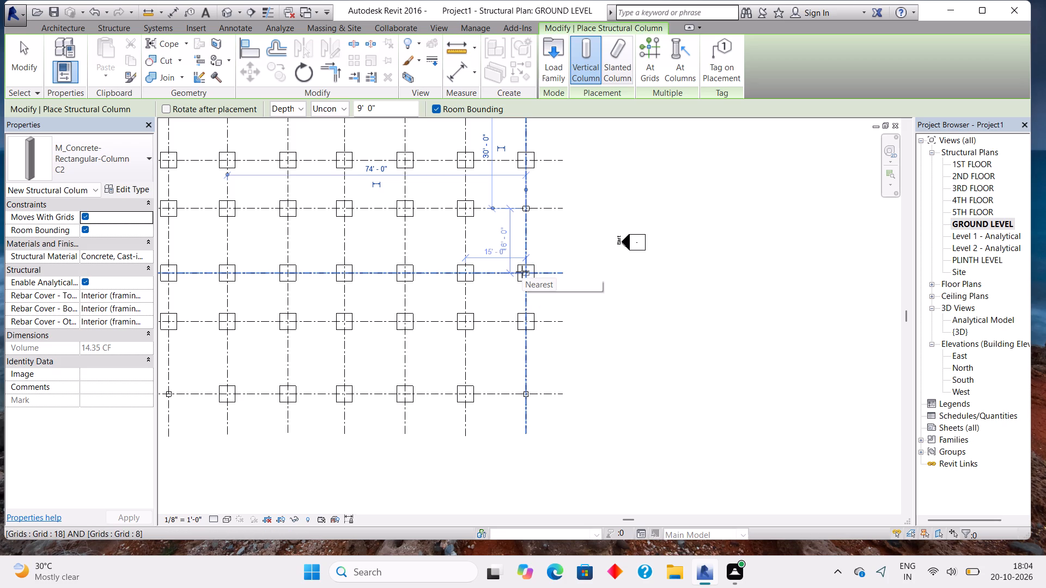
pyautogui.click(522, 272)
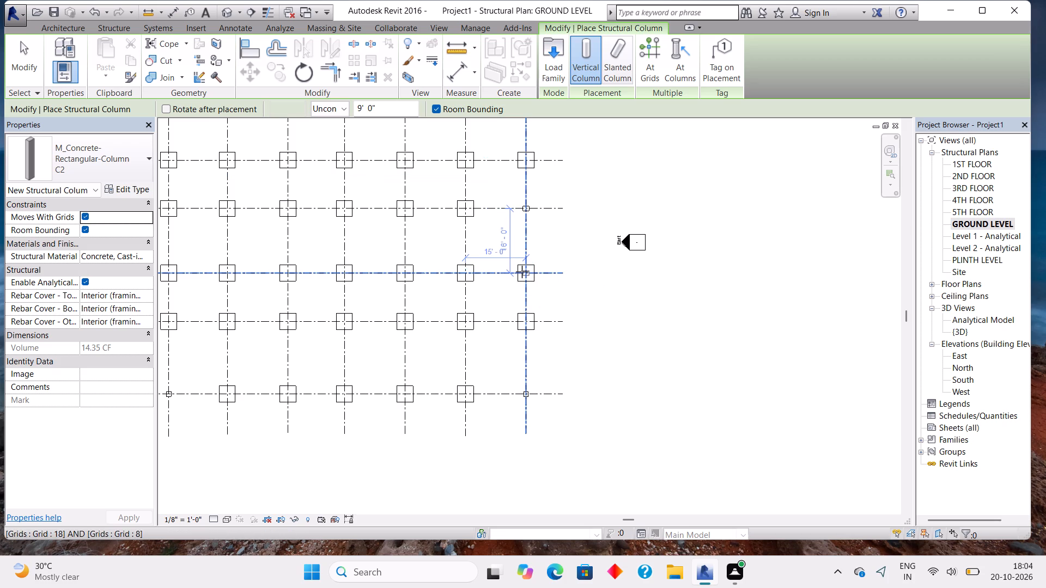
pyautogui.moveTo(356, 285); pyautogui.dragTo(757, 295, button='middle')
pyautogui.middleClick(757, 295)
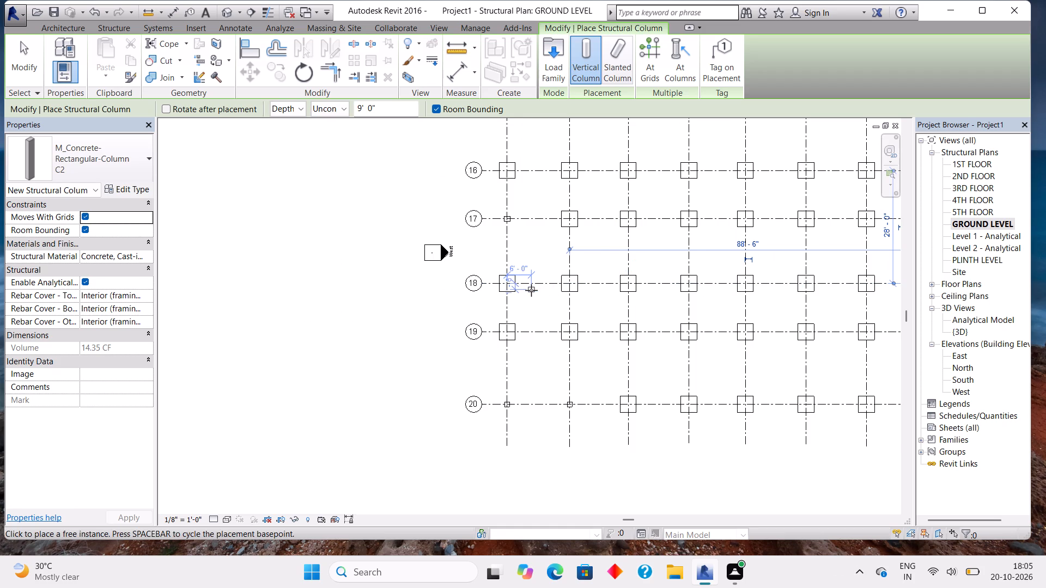
pyautogui.click(512, 281)
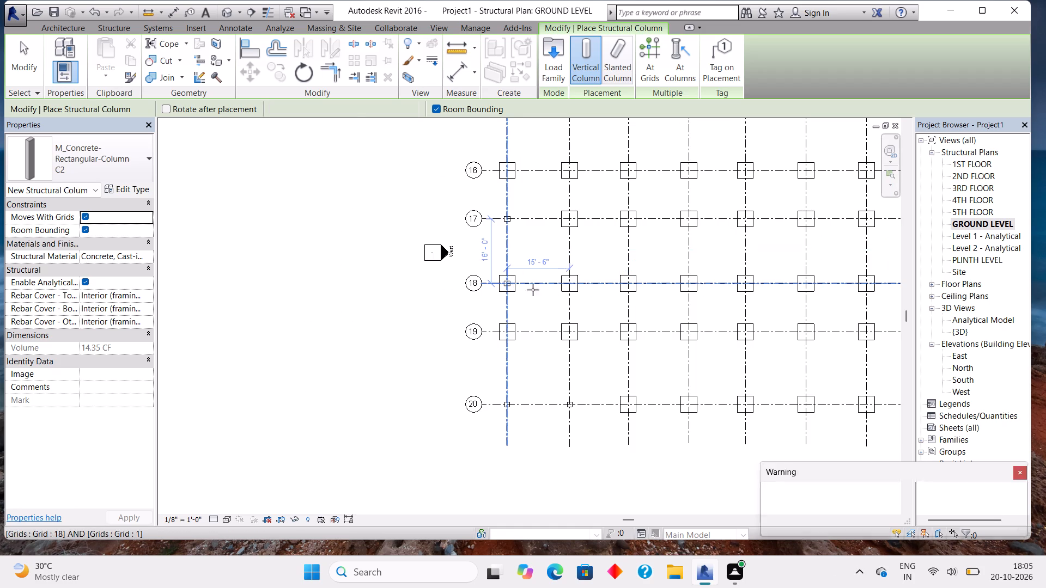
# Place C4 concrete rectangular columns on grid line 15 at its intersections with grids 2 and 7.
pyautogui.scroll(-2, 591, 305)
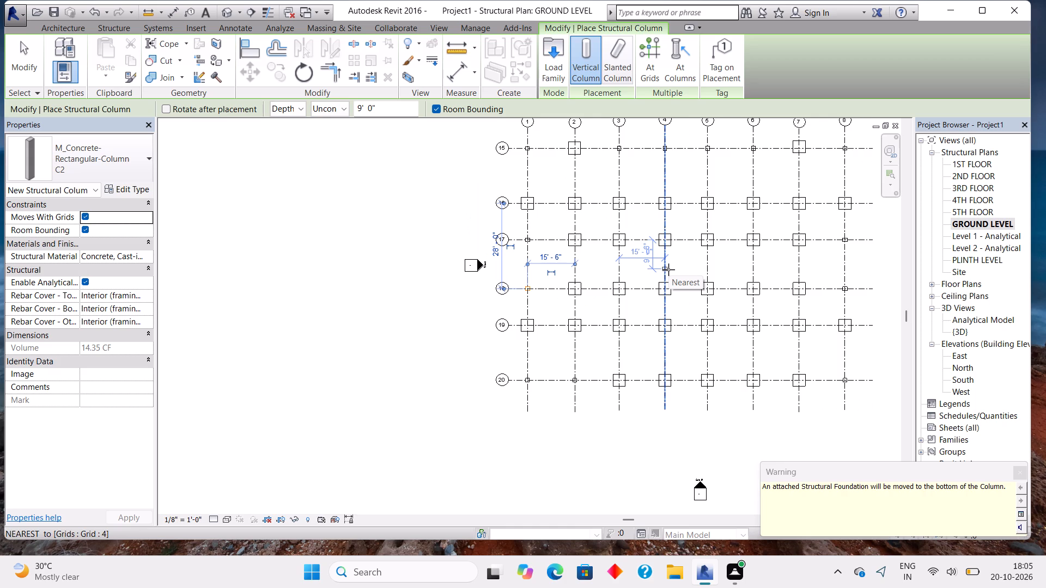
pyautogui.scroll(-2, 668, 269)
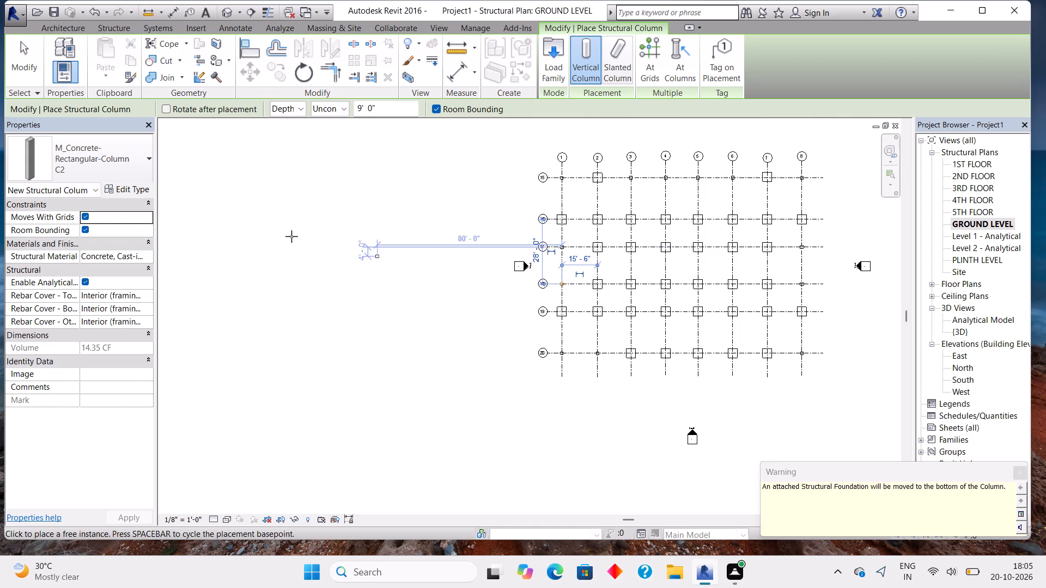
pyautogui.click(50, 168)
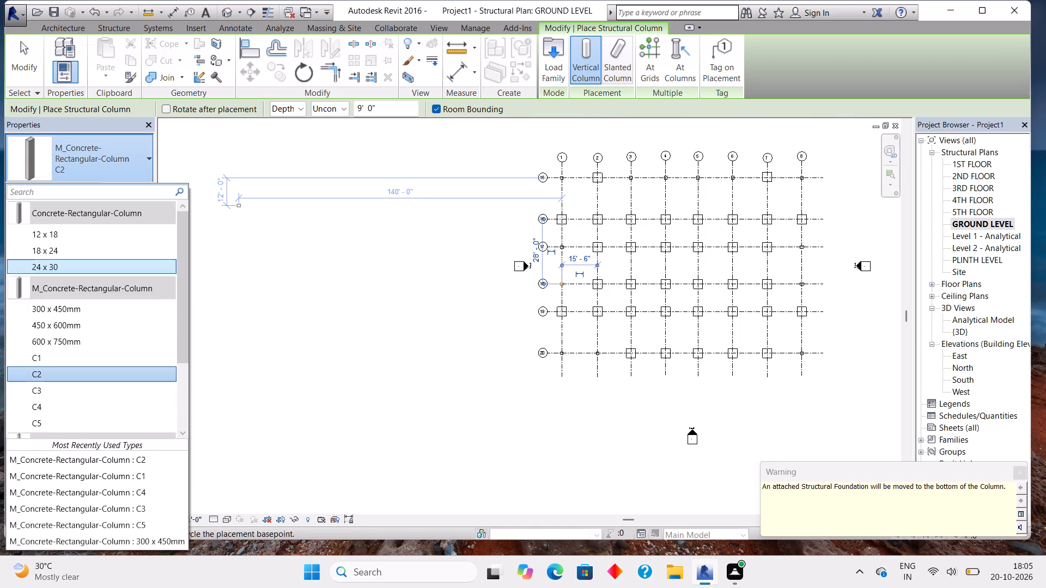
pyautogui.click(80, 409)
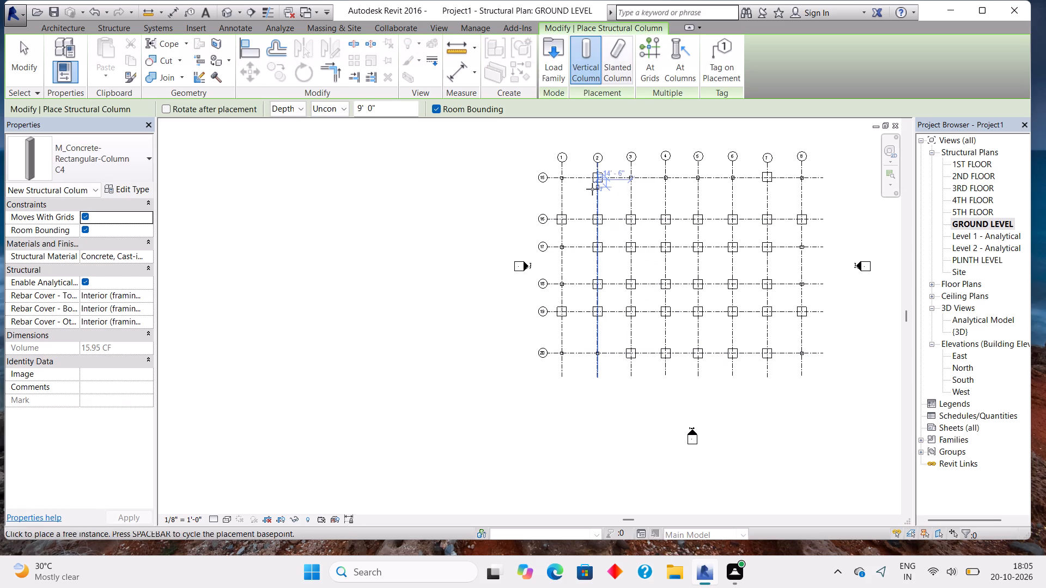
pyautogui.scroll(11, 593, 189)
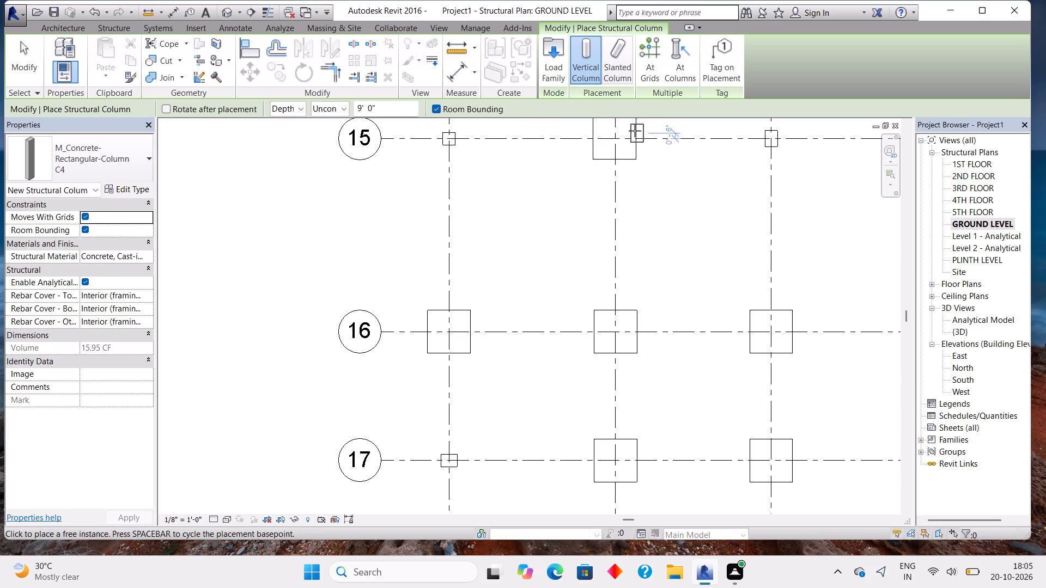
pyautogui.click(618, 133)
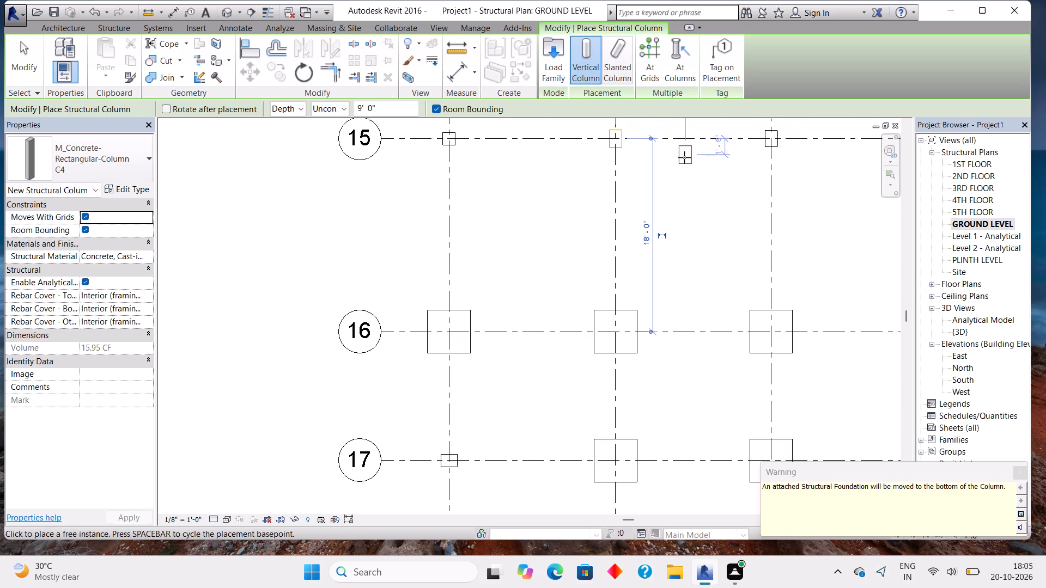
pyautogui.moveTo(684, 157); pyautogui.dragTo(294, 232, button='middle')
pyautogui.middleClick(294, 232)
pyautogui.moveTo(643, 242); pyautogui.dragTo(248, 240, button='middle')
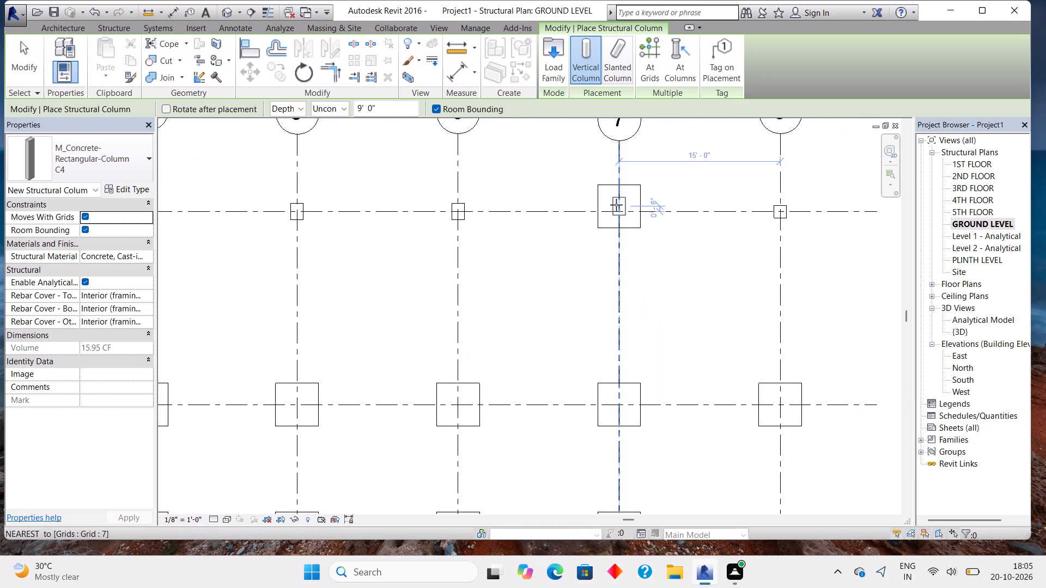
pyautogui.click(616, 210)
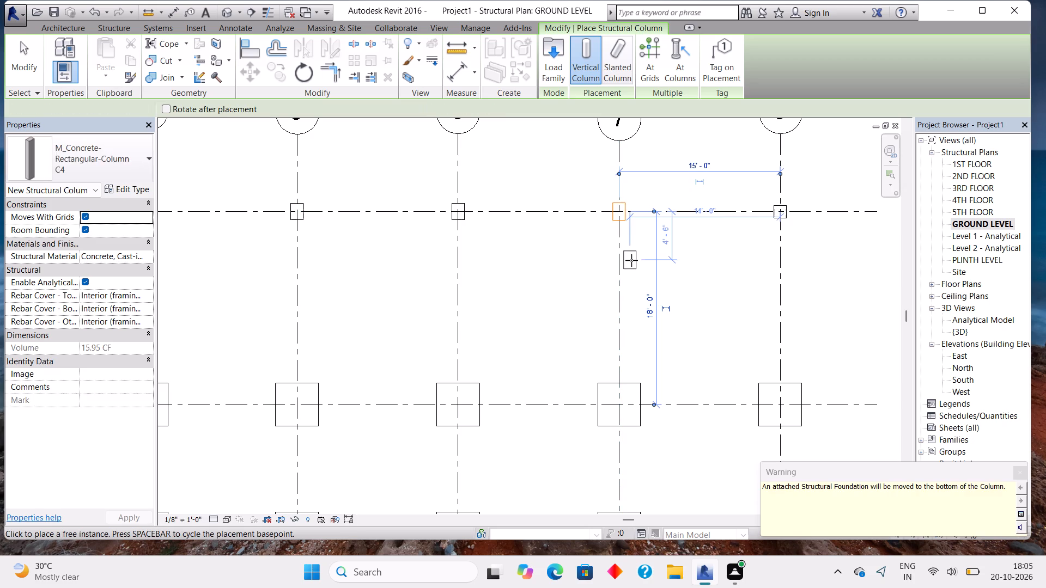
# Place C4 columns on grid line 8 at its intersections with grids 16 and 19.
pyautogui.scroll(-4, 631, 260)
pyautogui.moveTo(615, 307); pyautogui.dragTo(623, 198, button='middle')
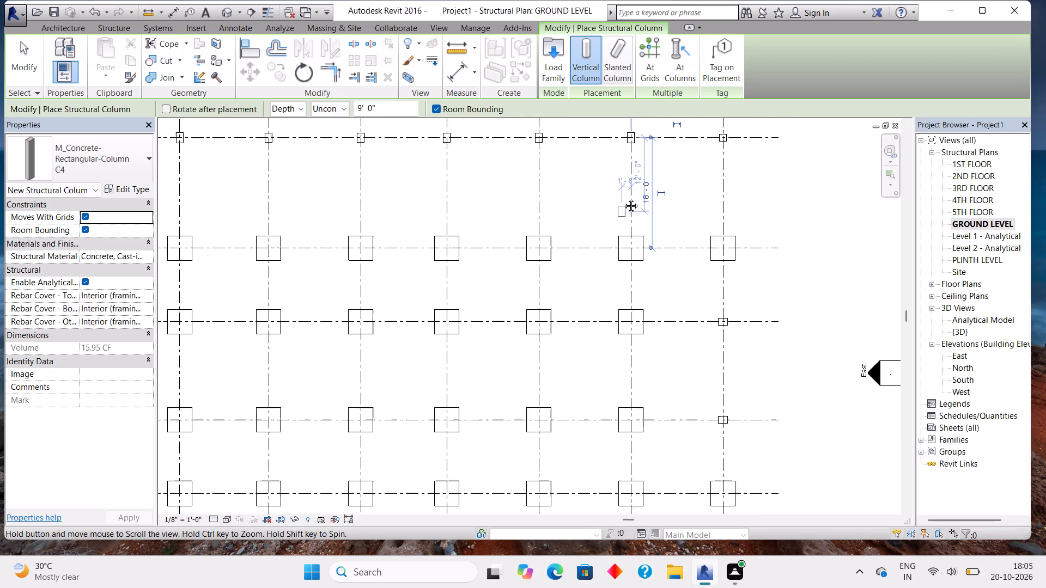
pyautogui.moveTo(623, 198); pyautogui.dragTo(646, 117, button='middle')
pyautogui.middleClick(647, 112)
pyautogui.moveTo(684, 288); pyautogui.dragTo(664, 173, button='middle')
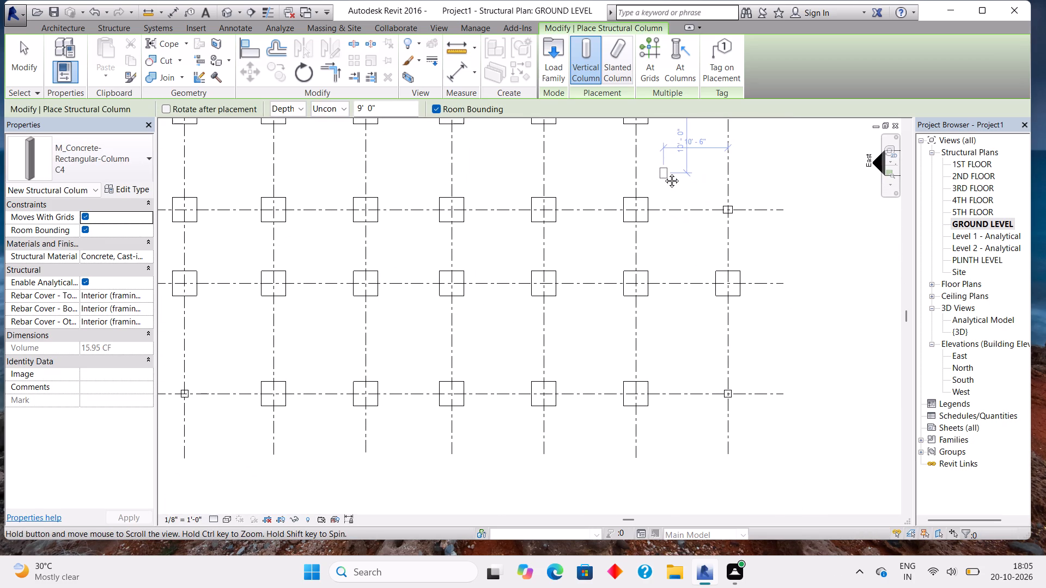
pyautogui.moveTo(664, 173); pyautogui.dragTo(604, 376, button='middle')
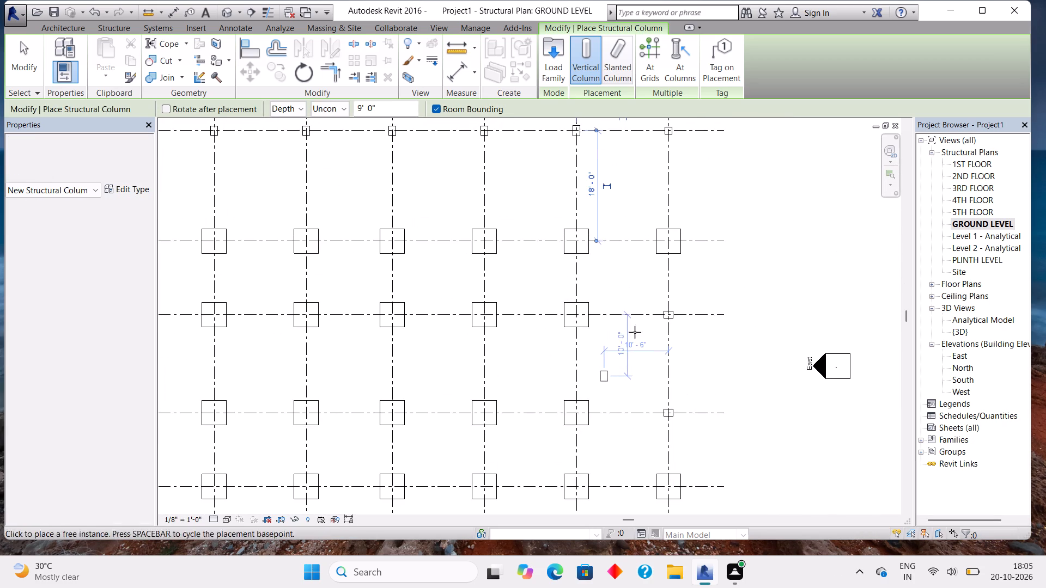
pyautogui.click(669, 245)
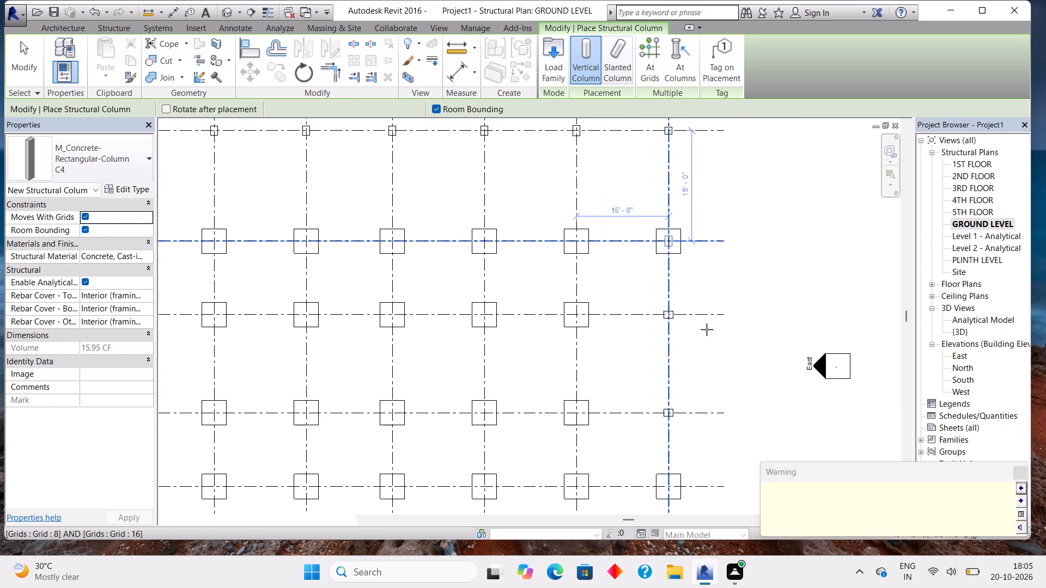
pyautogui.moveTo(720, 393); pyautogui.dragTo(642, 212, button='middle')
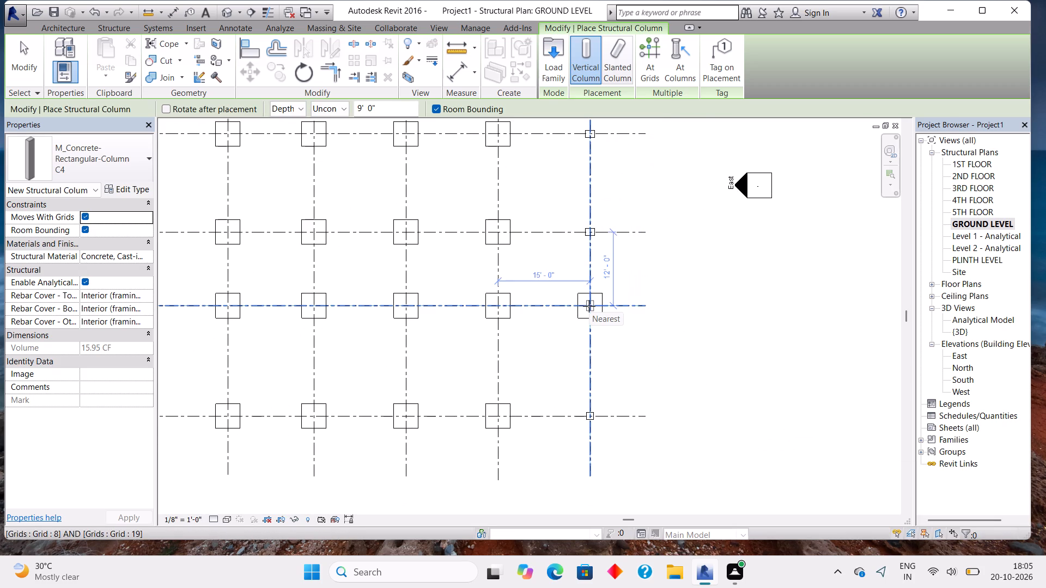
pyautogui.click(589, 306)
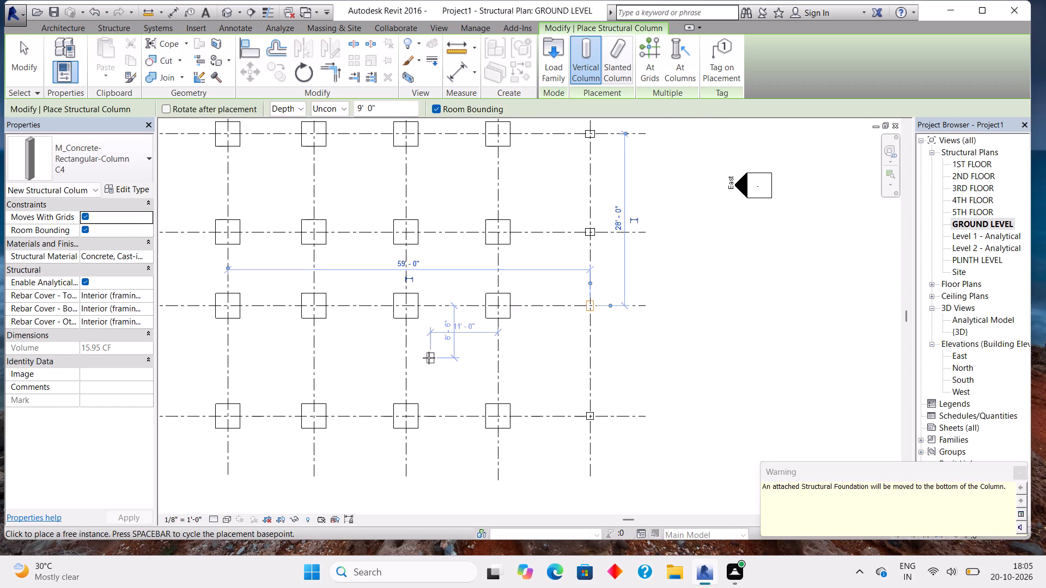
# Place a C4 column at the intersection of grids 1 and 19, rotated so its long side runs along grid 19.
pyautogui.moveTo(429, 357); pyautogui.dragTo(872, 350, button='middle')
pyautogui.middleClick(872, 350)
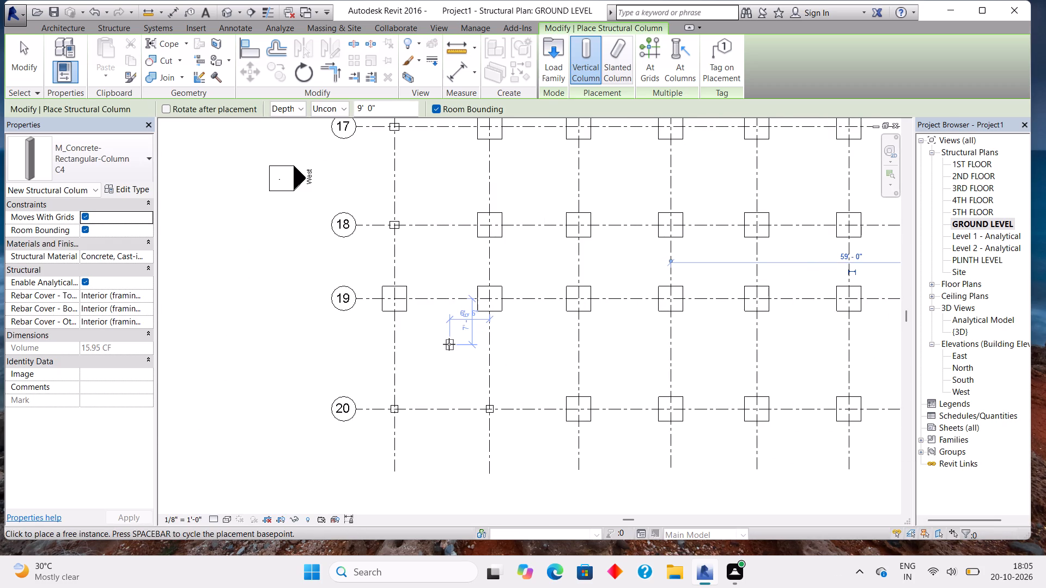
pyautogui.press('space')
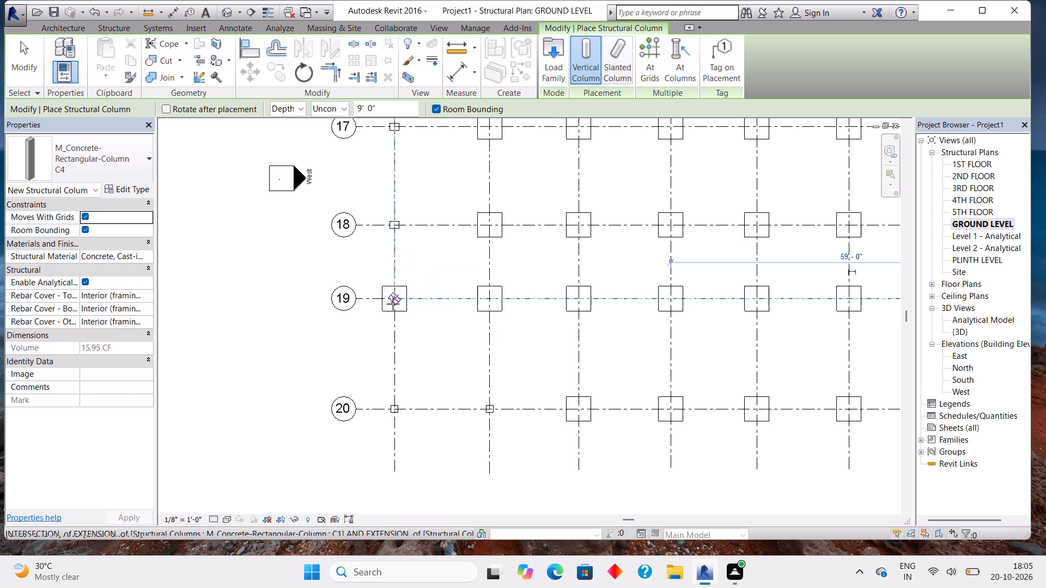
pyautogui.press('space')
pyautogui.click(393, 304)
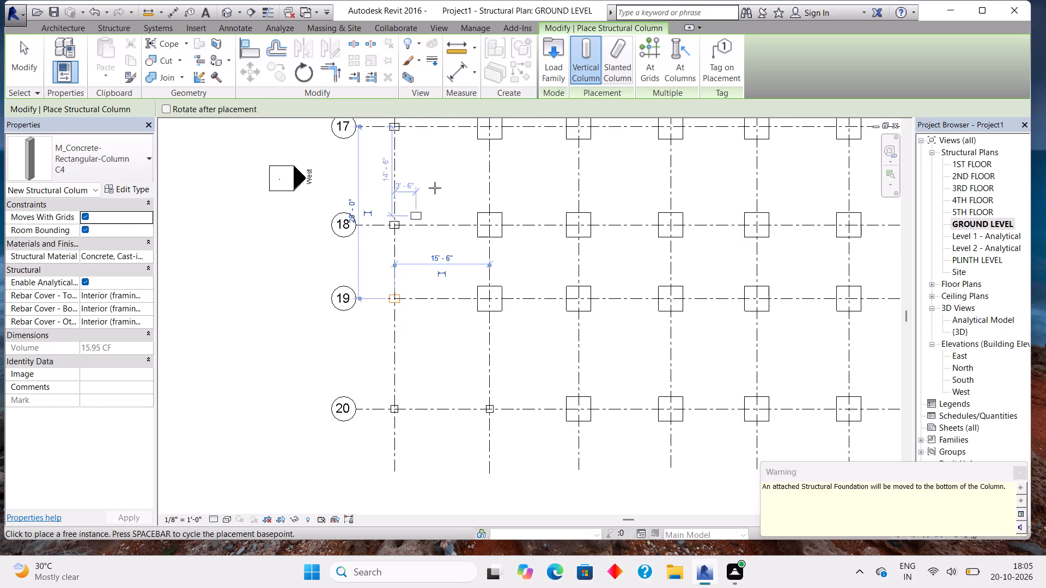
# Place a C4 column in the same orientation at the intersection of grids 1 and 16.
pyautogui.moveTo(441, 169); pyautogui.dragTo(481, 268, button='middle')
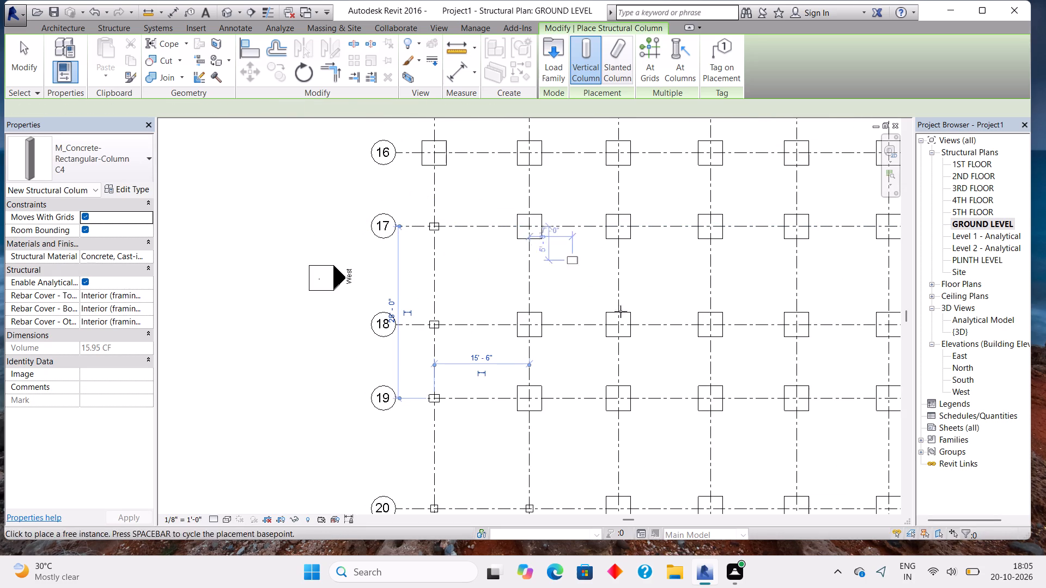
pyautogui.scroll(-2, 660, 350)
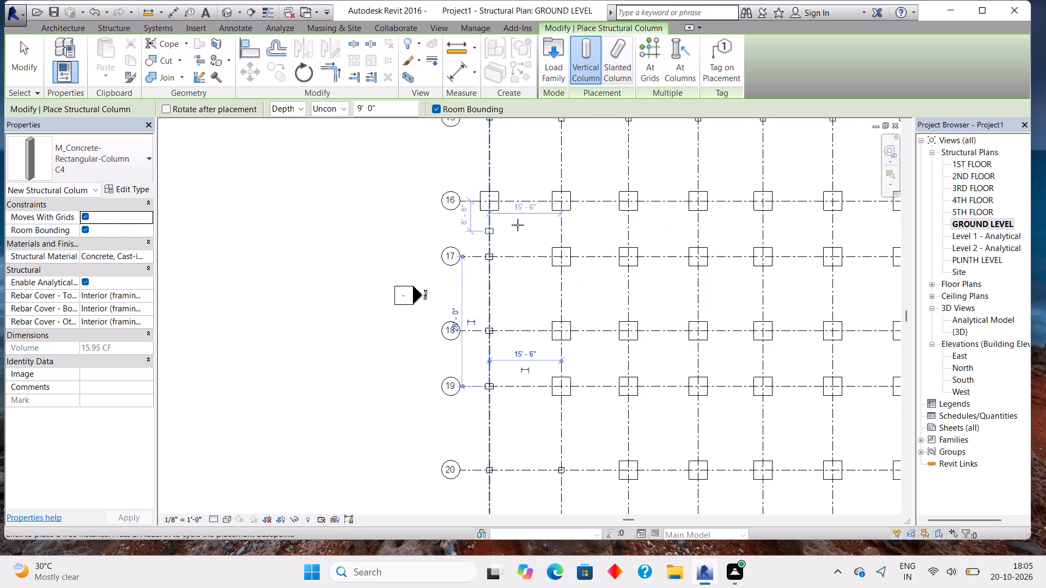
pyautogui.moveTo(518, 224); pyautogui.dragTo(524, 333, button='middle')
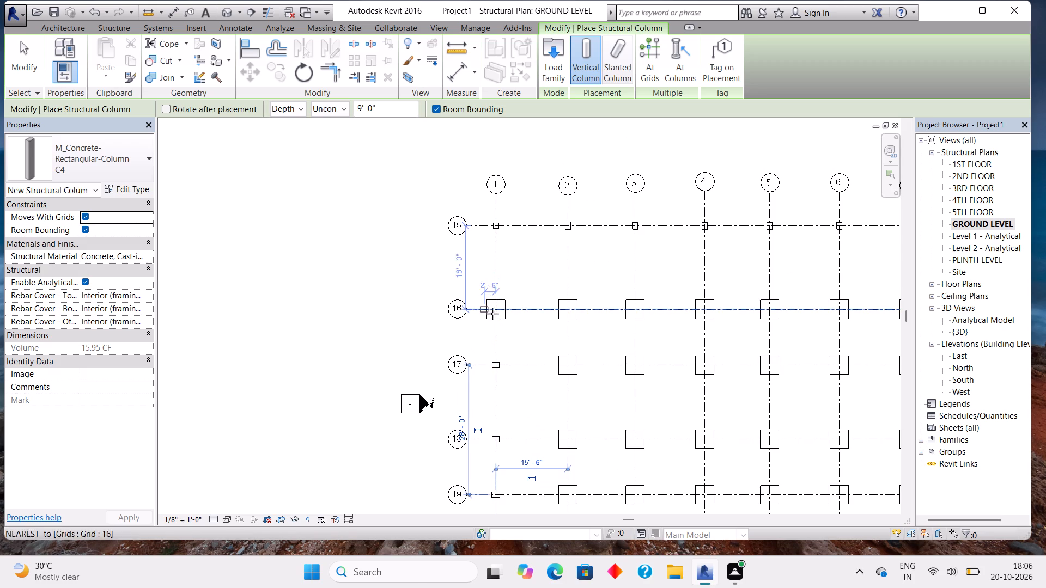
pyautogui.click(492, 314)
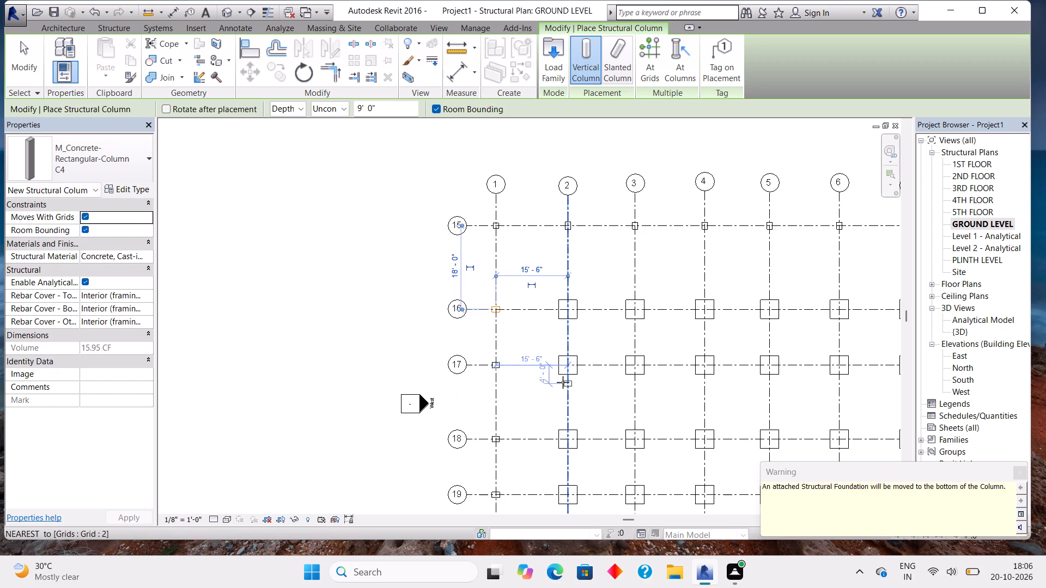
# Place C2 concrete rectangular columns on grid line 20 at its intersections with grids 3, 4, 5, 6 and 7.
pyautogui.scroll(-2, 563, 382)
pyautogui.moveTo(709, 403); pyautogui.dragTo(667, 360, button='middle')
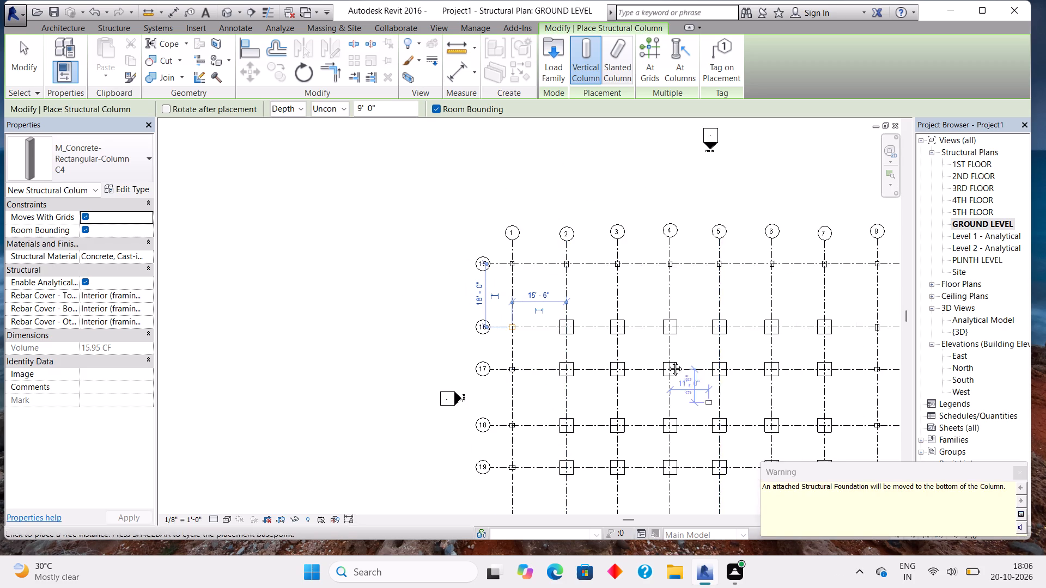
pyautogui.moveTo(667, 360); pyautogui.dragTo(637, 266, button='middle')
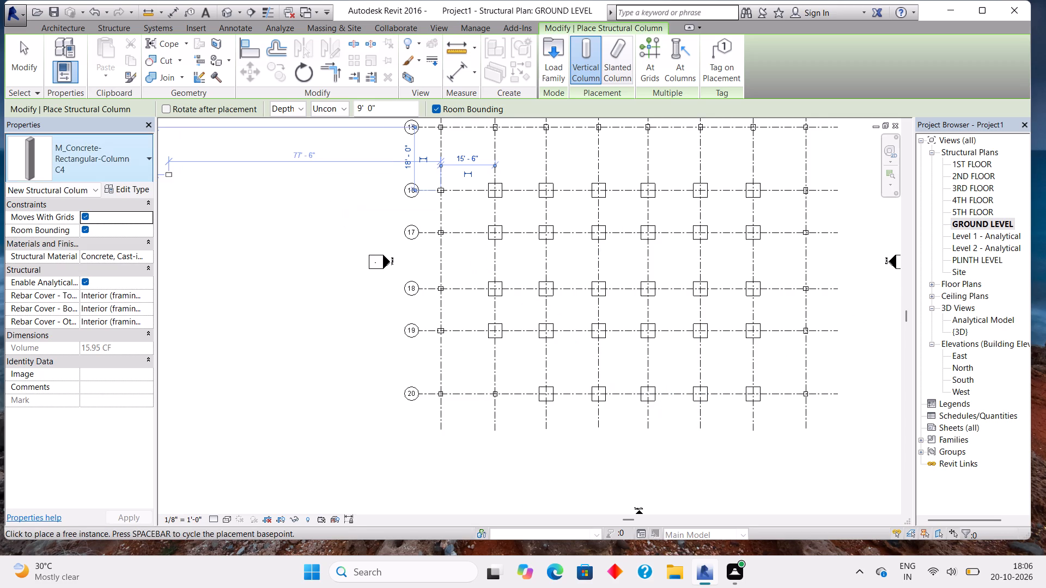
pyautogui.click(117, 169)
pyautogui.click(117, 371)
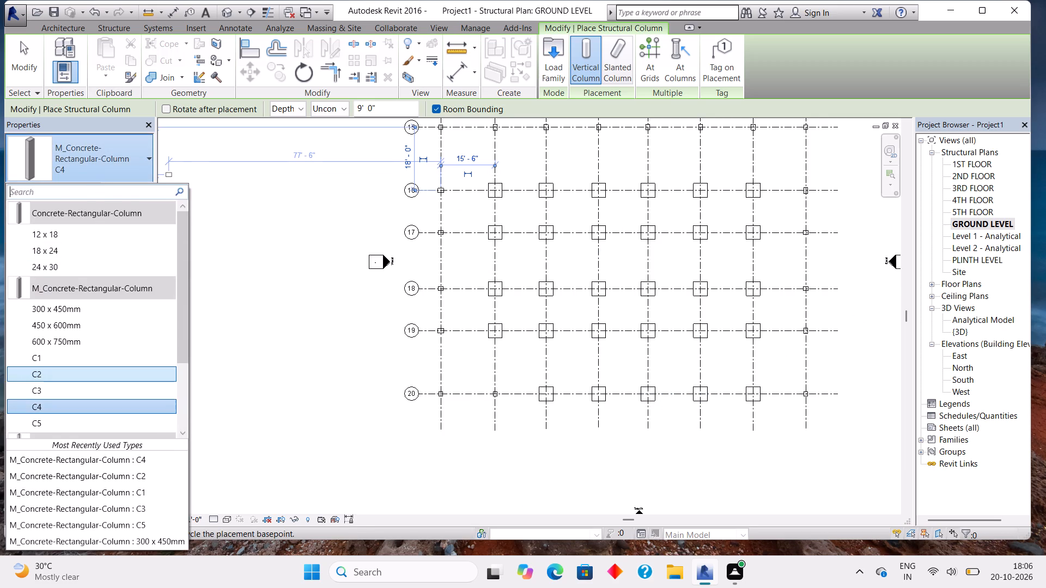
pyautogui.scroll(4, 544, 396)
pyautogui.click(544, 396)
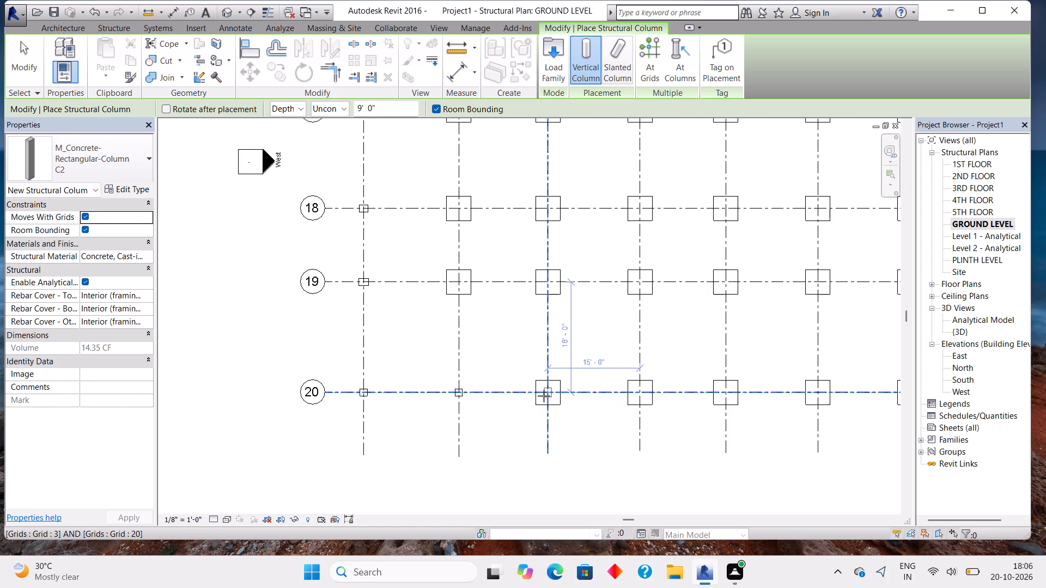
pyautogui.click(636, 396)
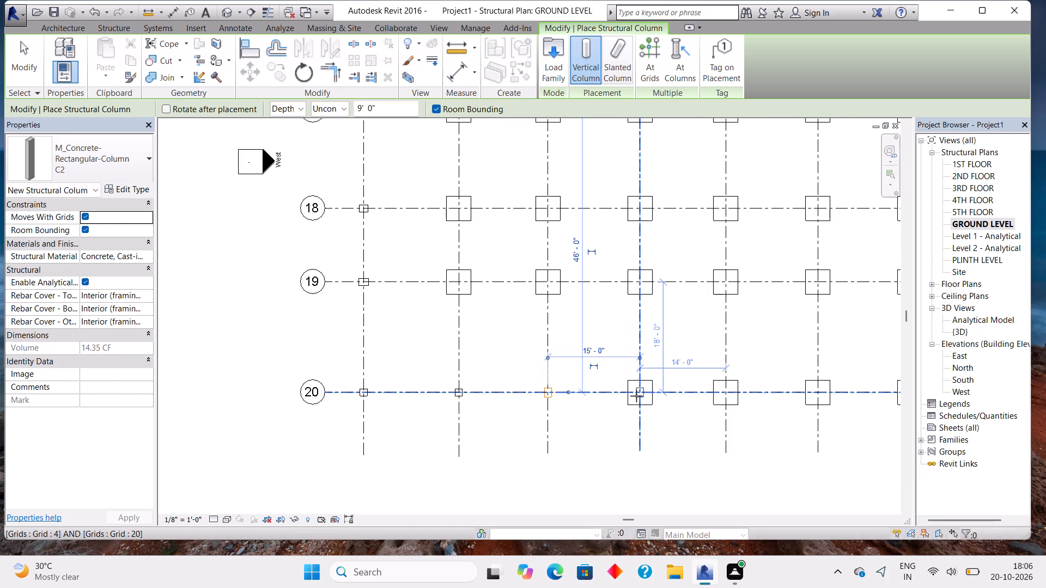
pyautogui.click(721, 394)
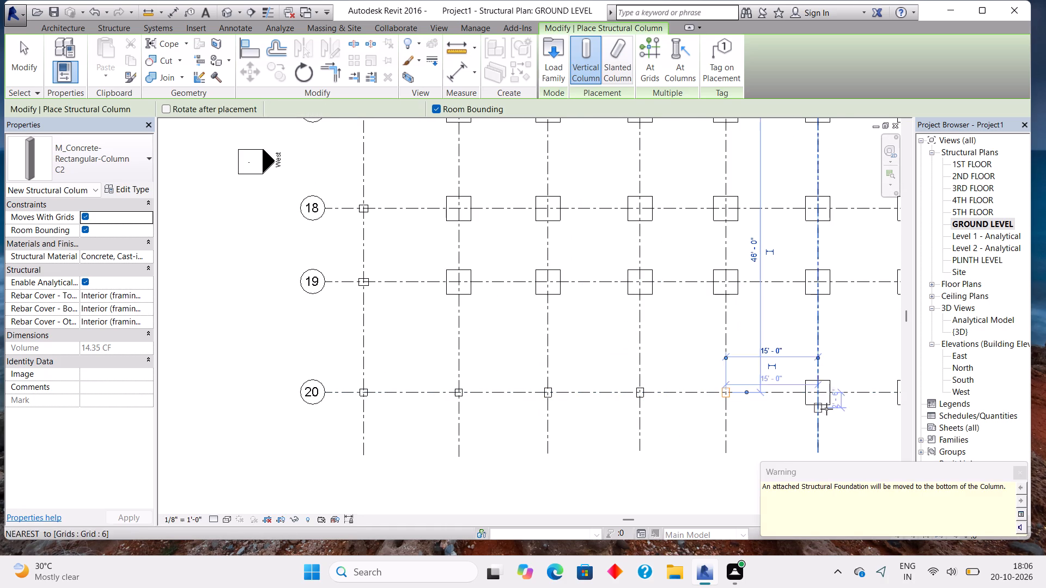
pyautogui.click(818, 398)
pyautogui.moveTo(824, 394); pyautogui.dragTo(564, 401, button='middle')
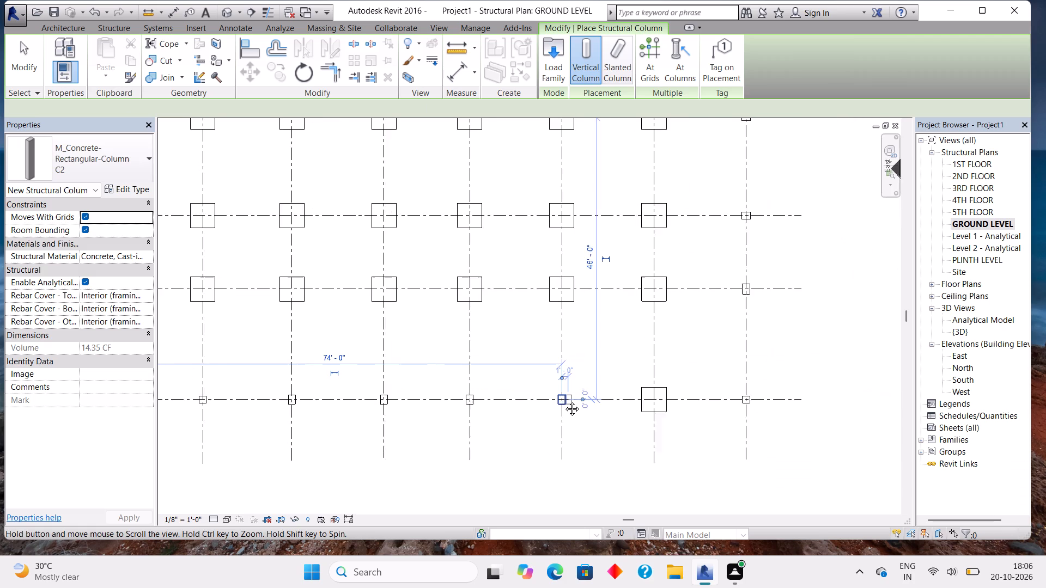
pyautogui.moveTo(564, 401); pyautogui.dragTo(563, 401, button='middle')
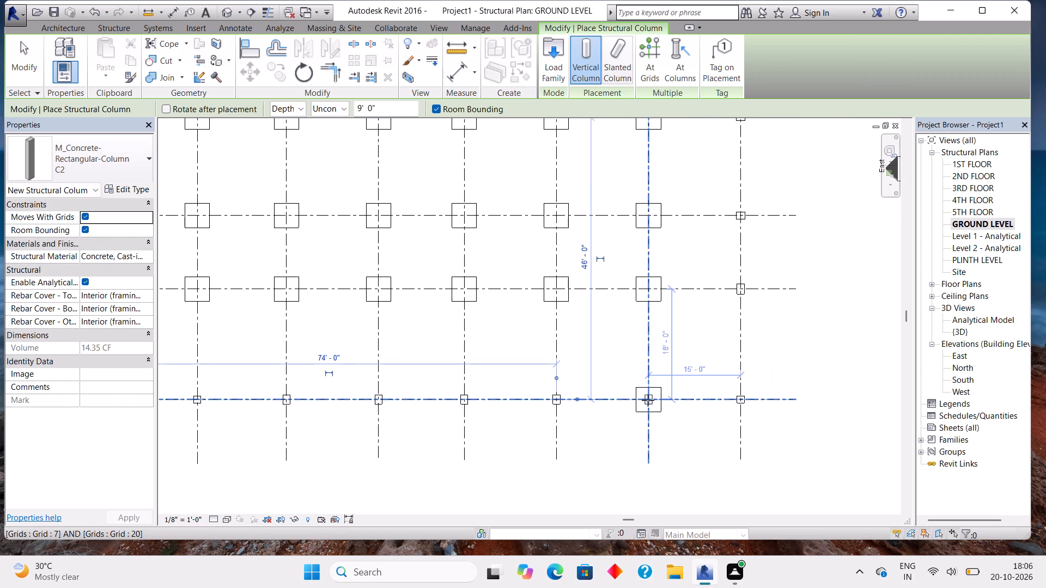
pyautogui.click(648, 400)
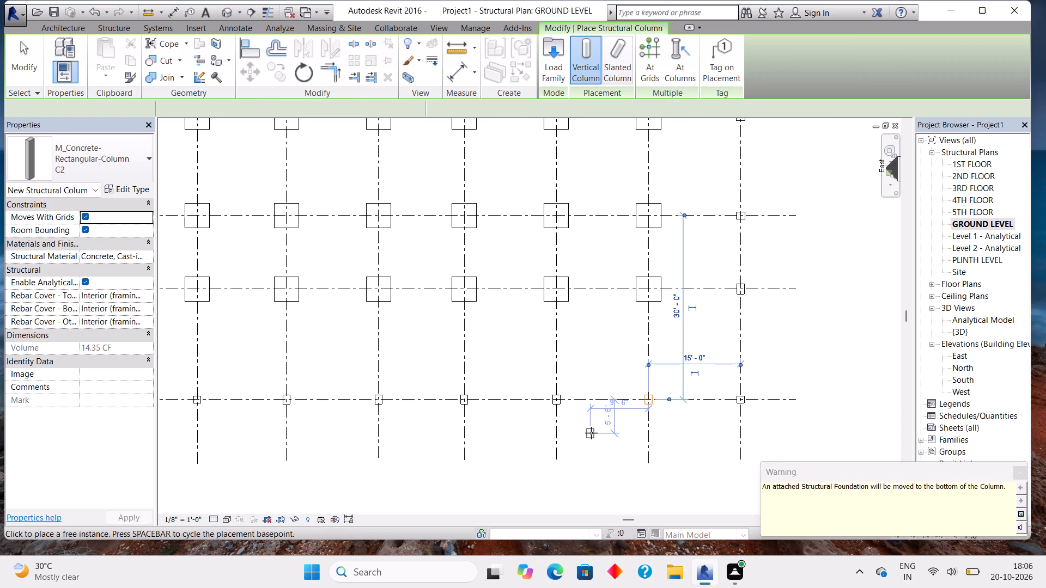
pyautogui.click(1019, 469)
# Place C3 columns at grid intersection 5/17, just below it on grid 5, and at two off-grid spots near grid 6 between grids 16 and 17.
pyautogui.scroll(-3, 638, 435)
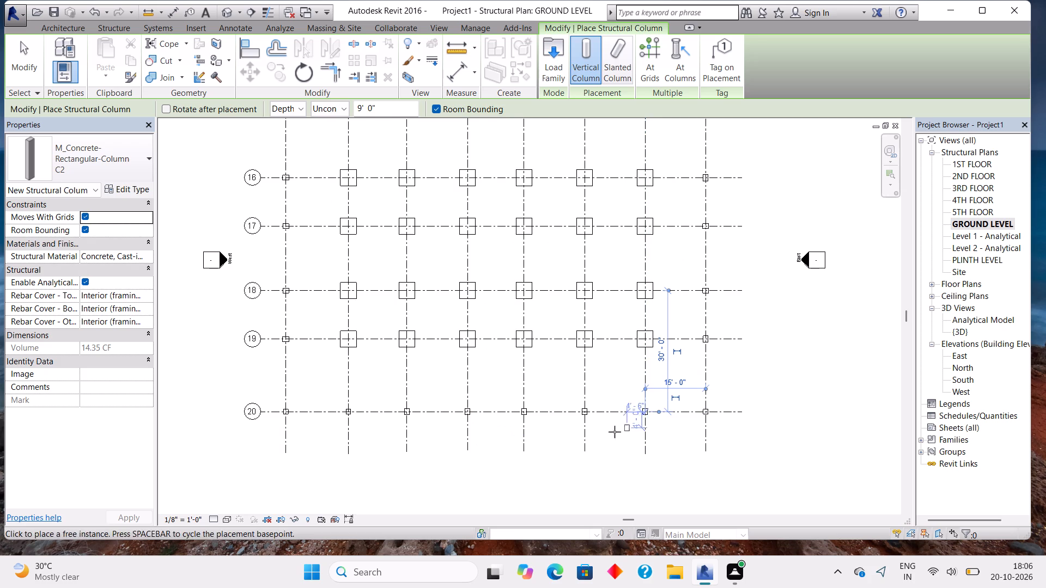
pyautogui.scroll(-3, 590, 448)
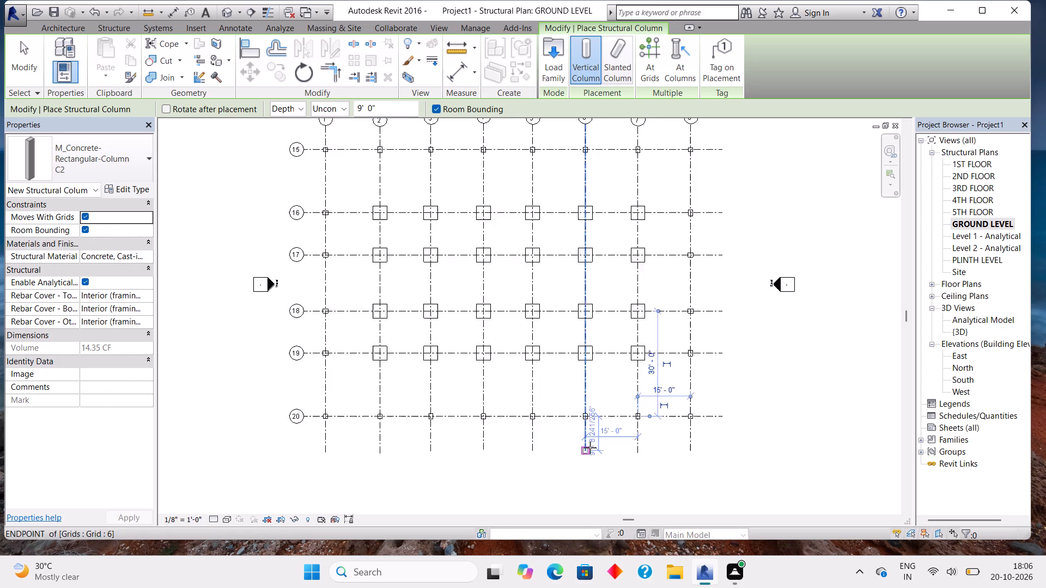
pyautogui.press('Escape')
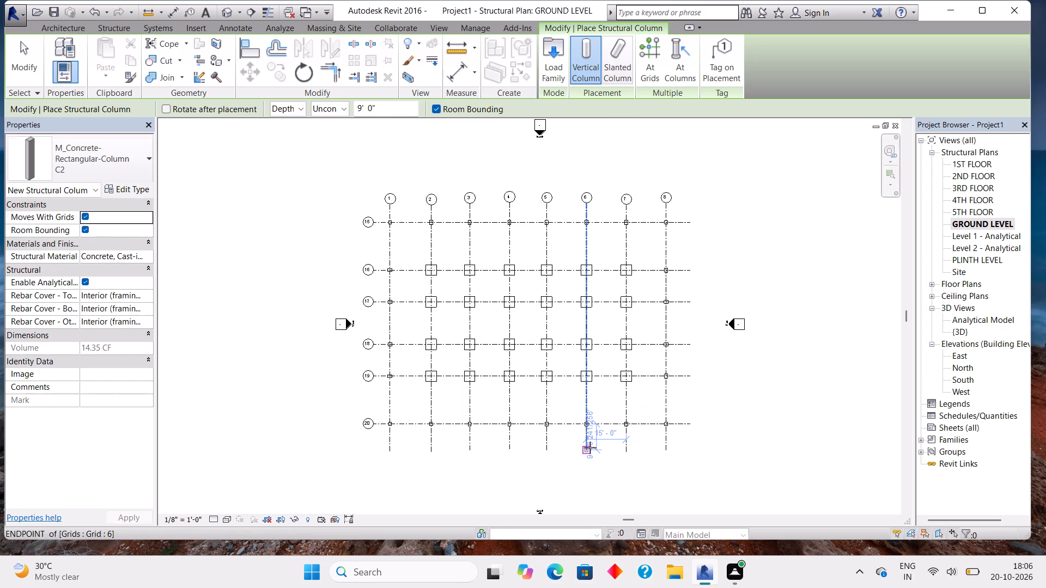
pyautogui.click(98, 169)
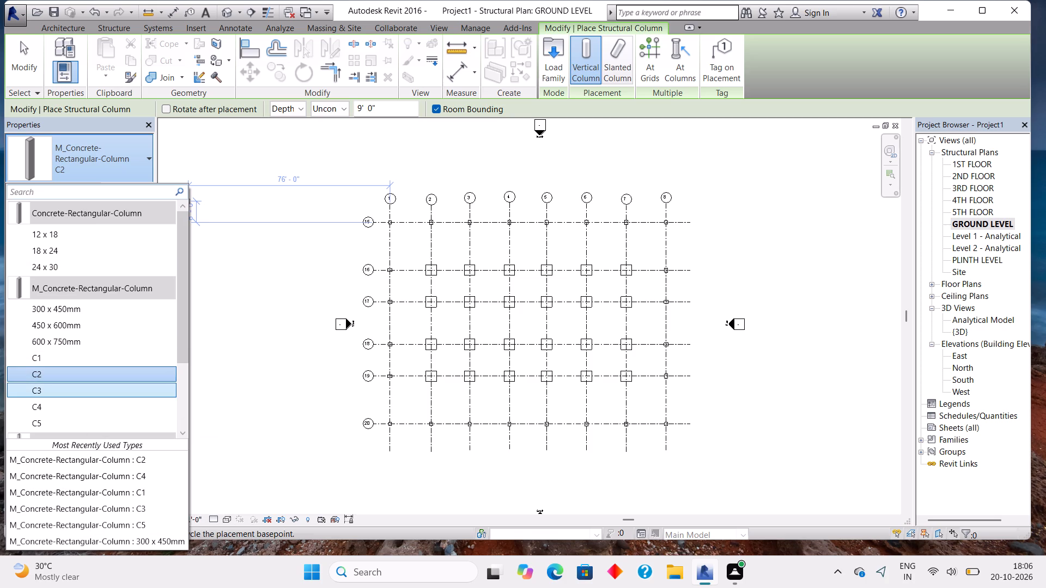
pyautogui.click(89, 383)
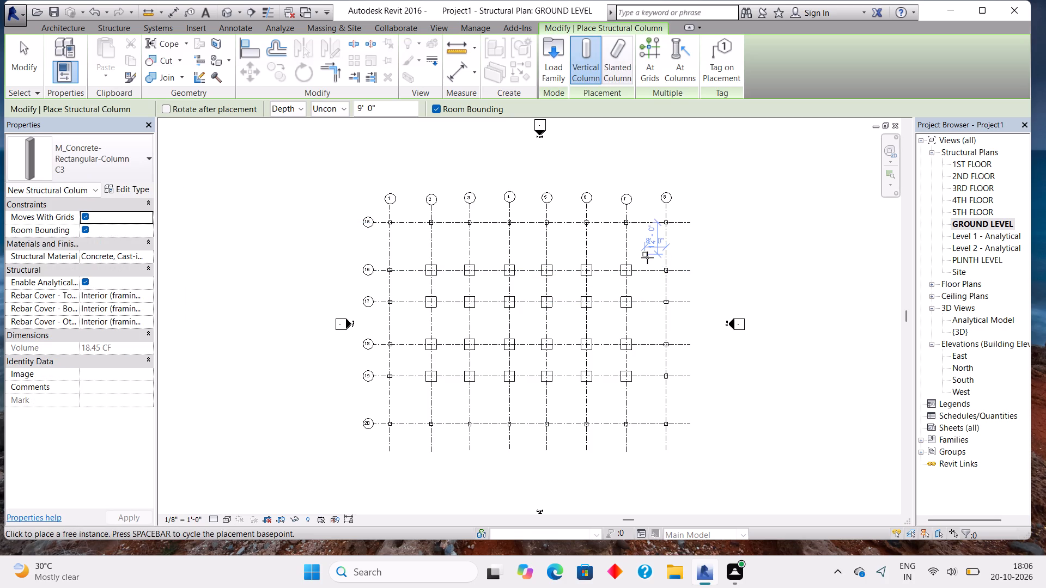
pyautogui.moveTo(647, 258); pyautogui.dragTo(543, 305)
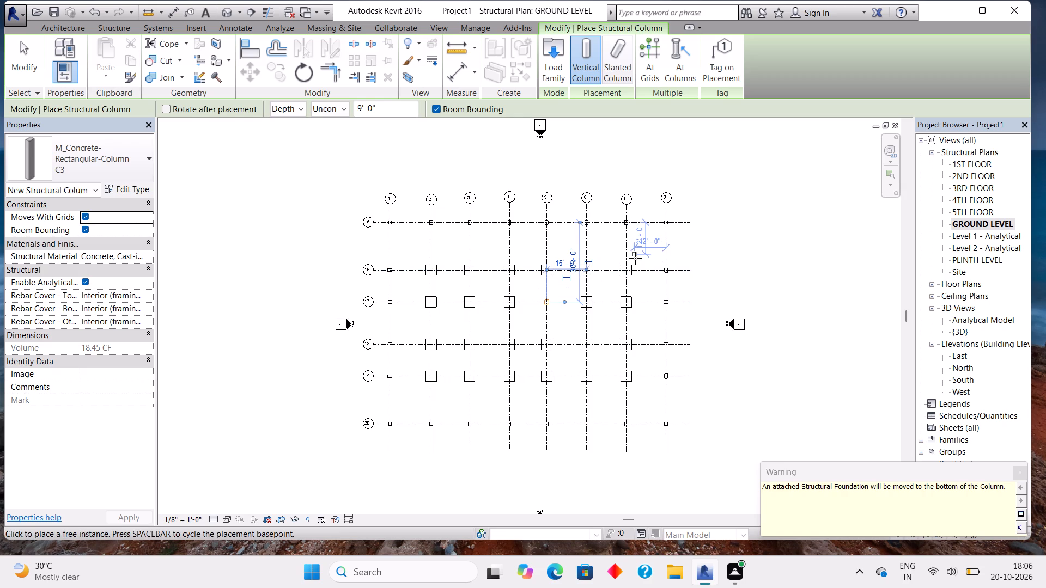
pyautogui.moveTo(635, 258); pyautogui.dragTo(548, 311)
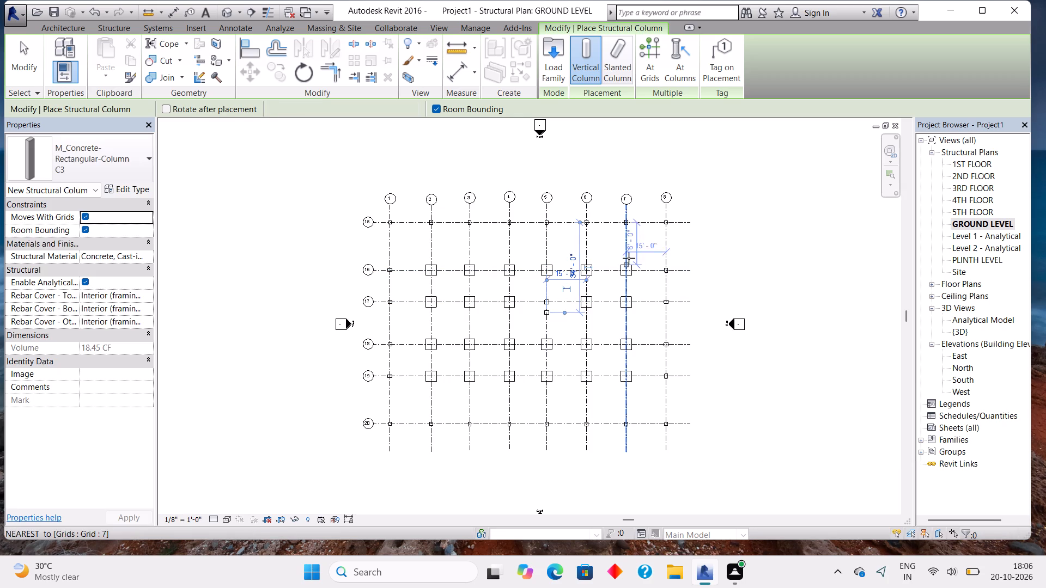
pyautogui.press('Escape')
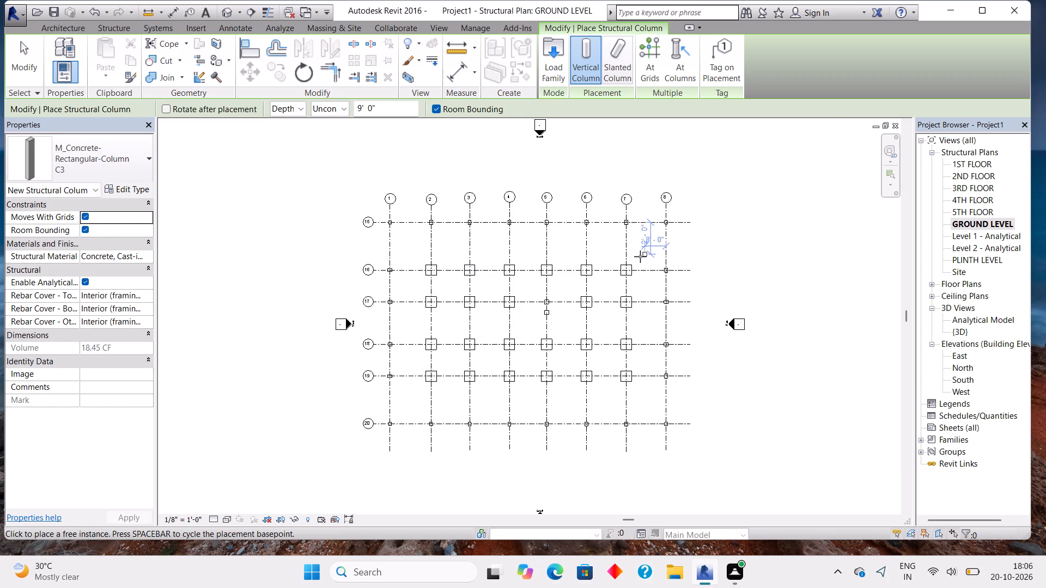
pyautogui.moveTo(640, 256); pyautogui.dragTo(599, 280)
pyautogui.press('Escape')
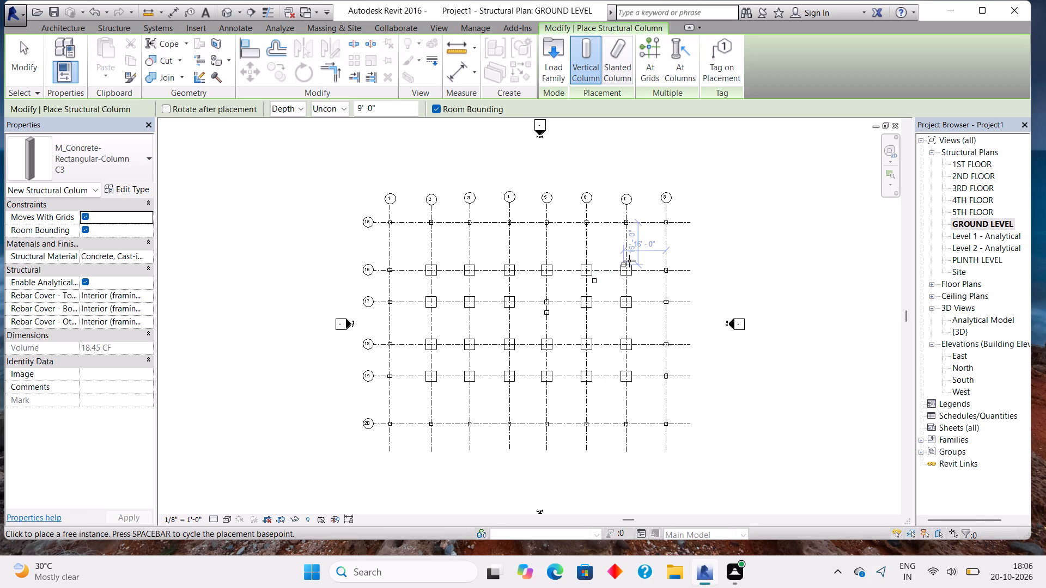
pyautogui.moveTo(648, 255); pyautogui.dragTo(576, 290)
pyautogui.press('Escape')
pyautogui.press('Escape')
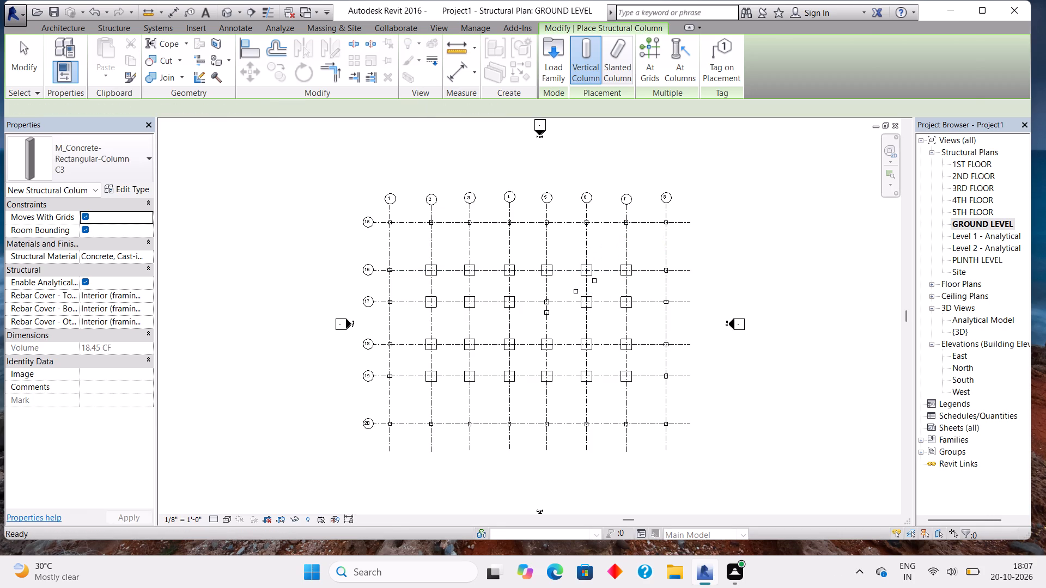
pyautogui.press('Escape')
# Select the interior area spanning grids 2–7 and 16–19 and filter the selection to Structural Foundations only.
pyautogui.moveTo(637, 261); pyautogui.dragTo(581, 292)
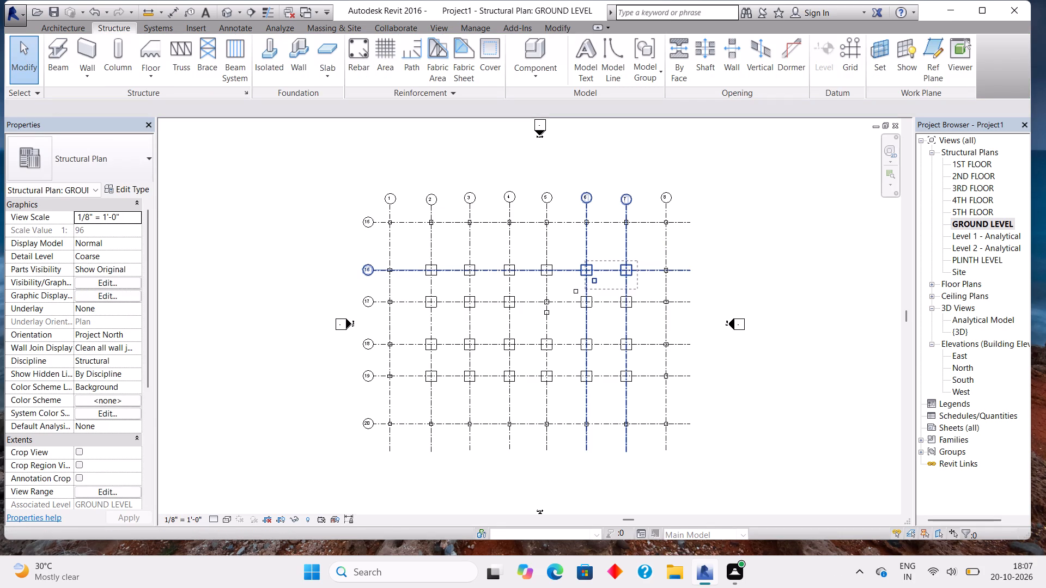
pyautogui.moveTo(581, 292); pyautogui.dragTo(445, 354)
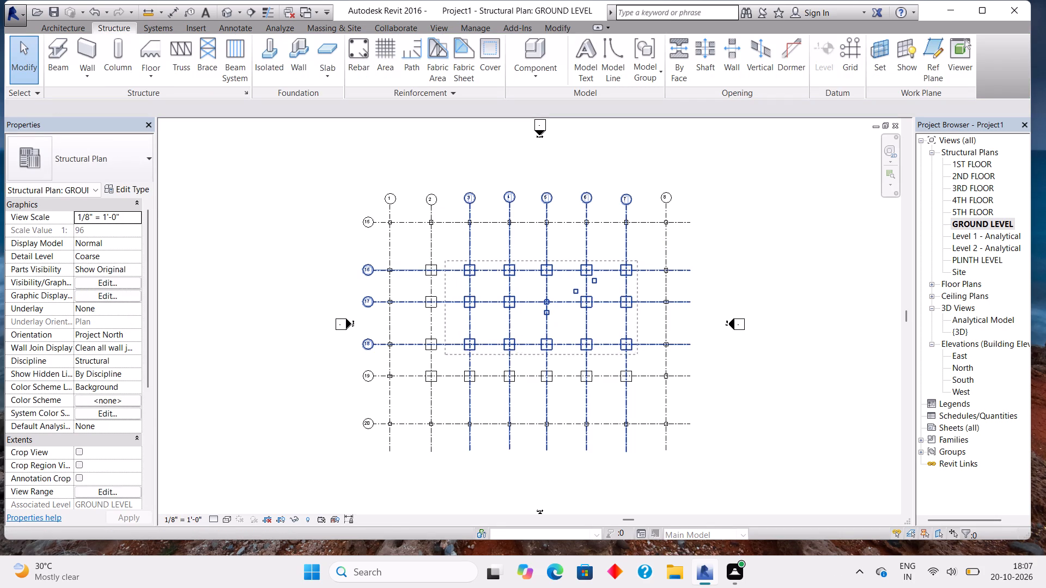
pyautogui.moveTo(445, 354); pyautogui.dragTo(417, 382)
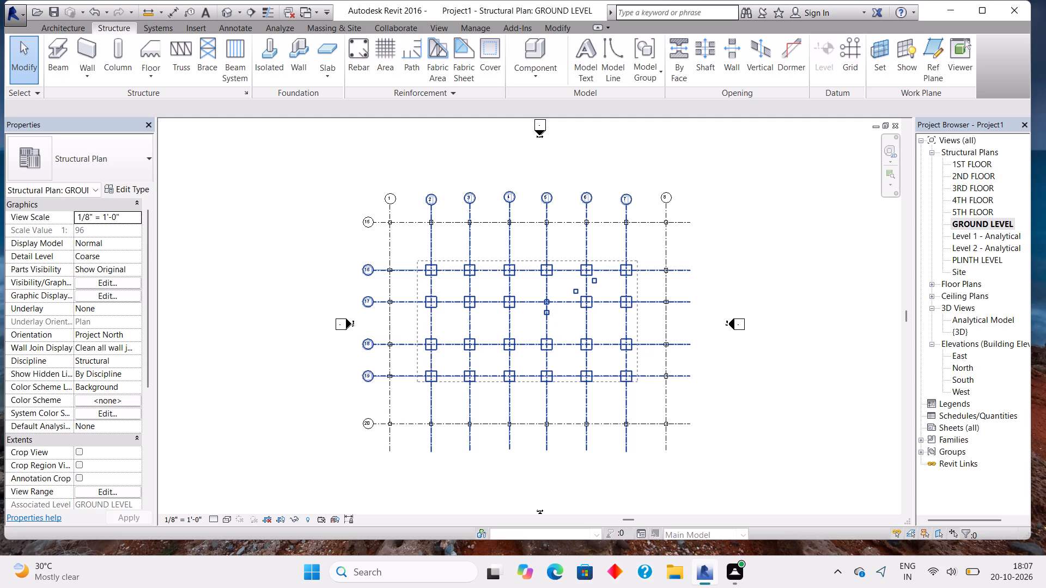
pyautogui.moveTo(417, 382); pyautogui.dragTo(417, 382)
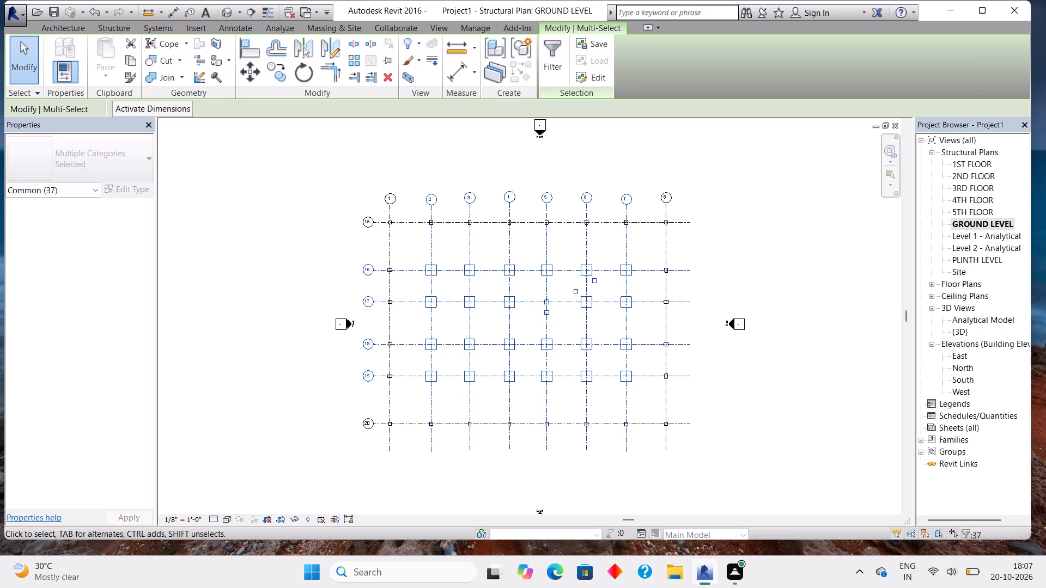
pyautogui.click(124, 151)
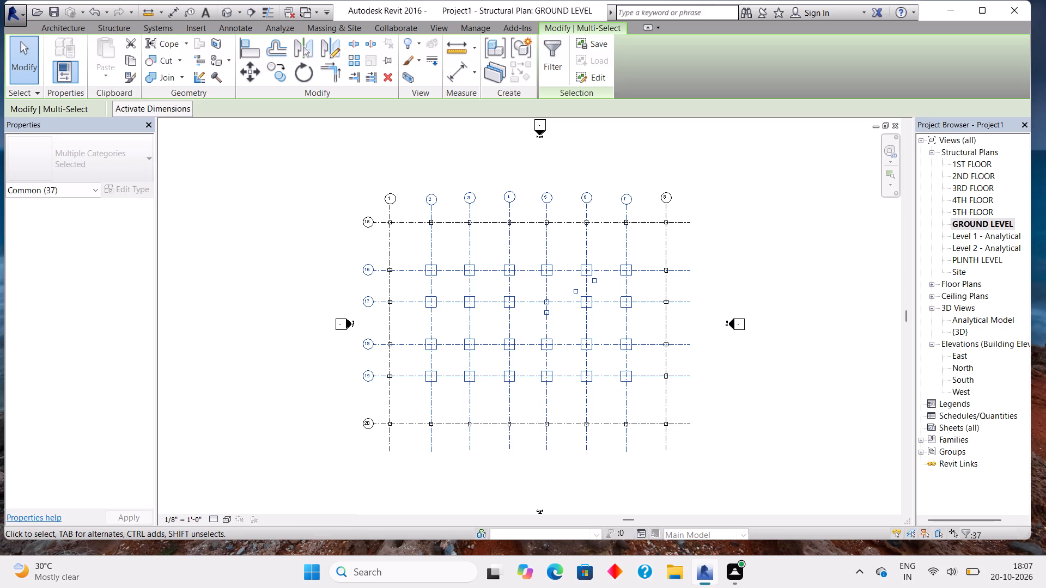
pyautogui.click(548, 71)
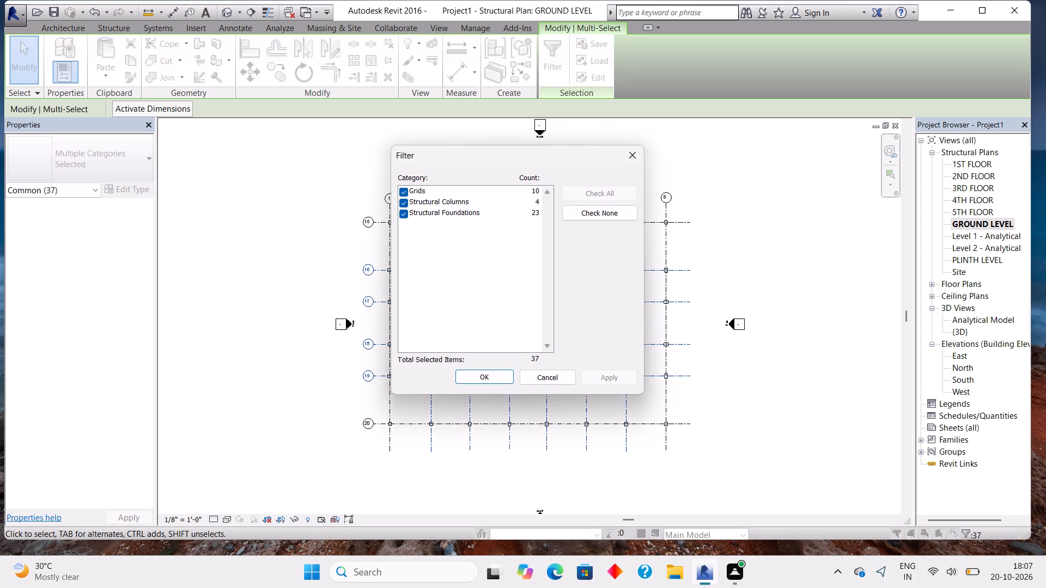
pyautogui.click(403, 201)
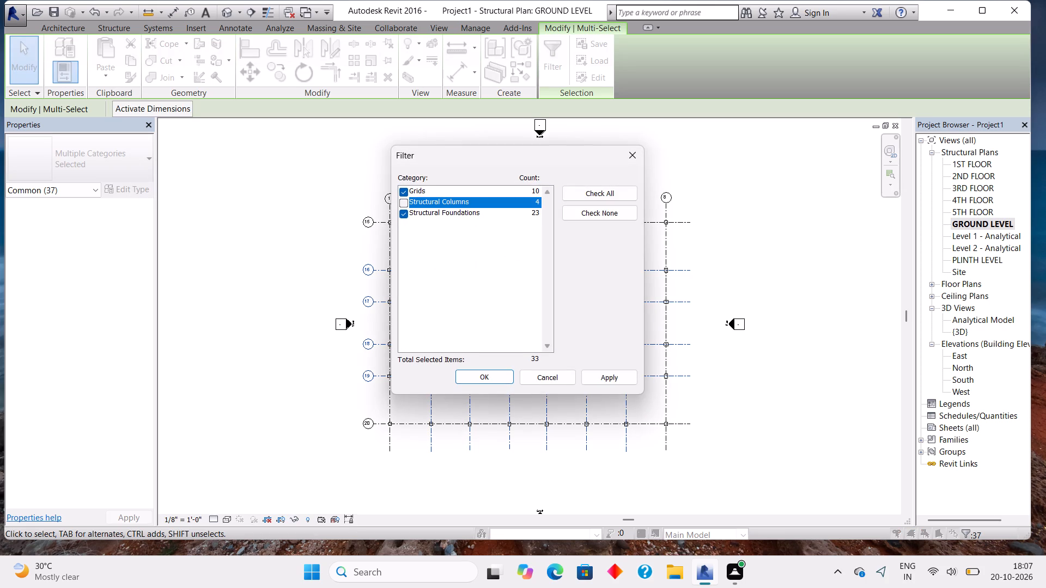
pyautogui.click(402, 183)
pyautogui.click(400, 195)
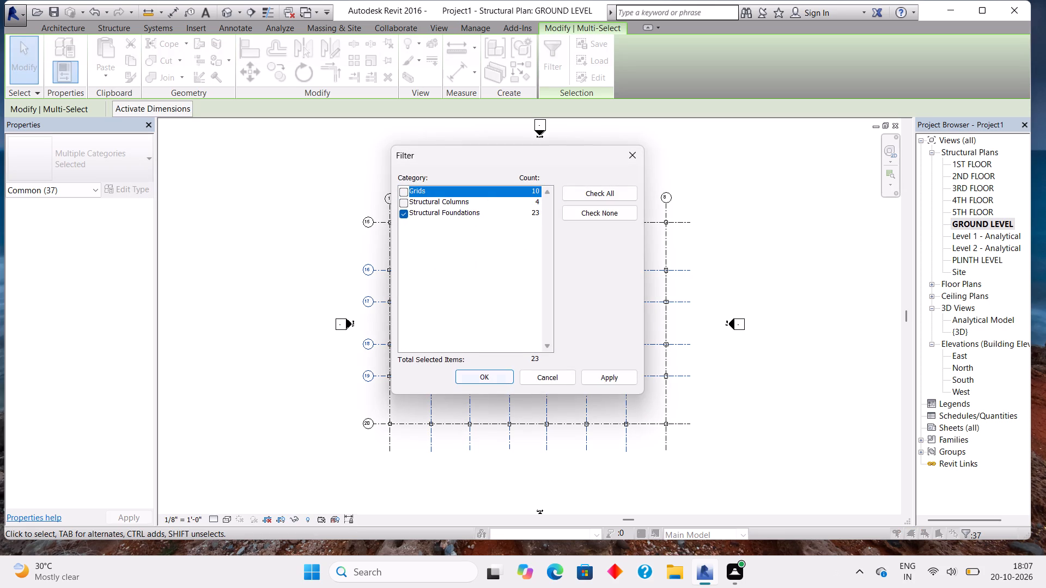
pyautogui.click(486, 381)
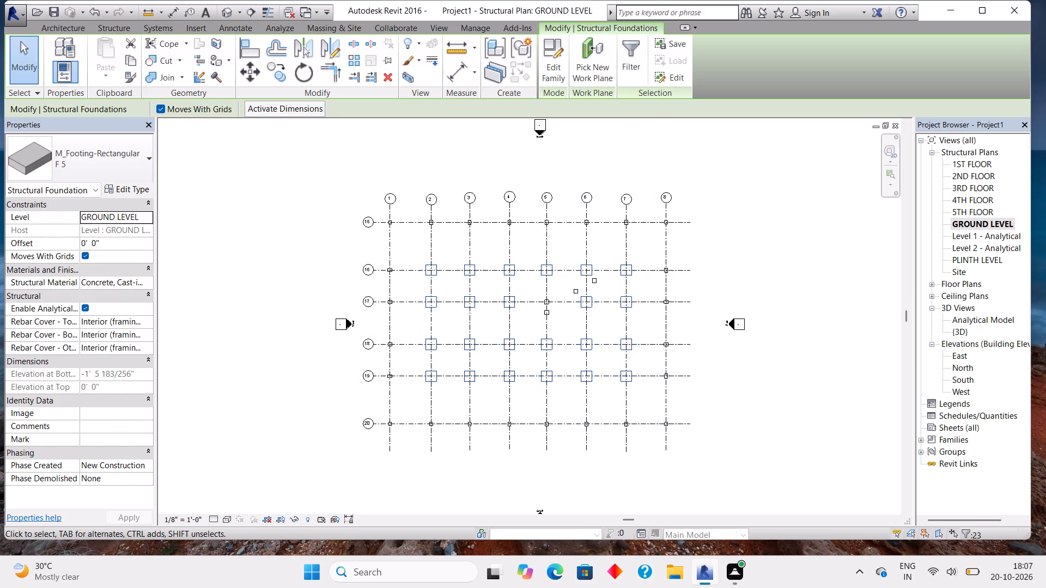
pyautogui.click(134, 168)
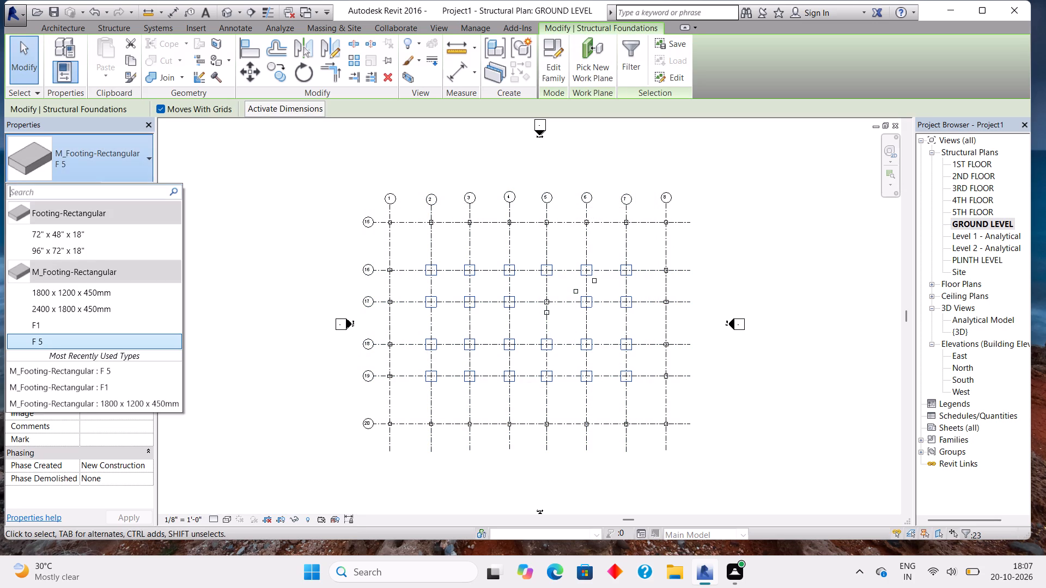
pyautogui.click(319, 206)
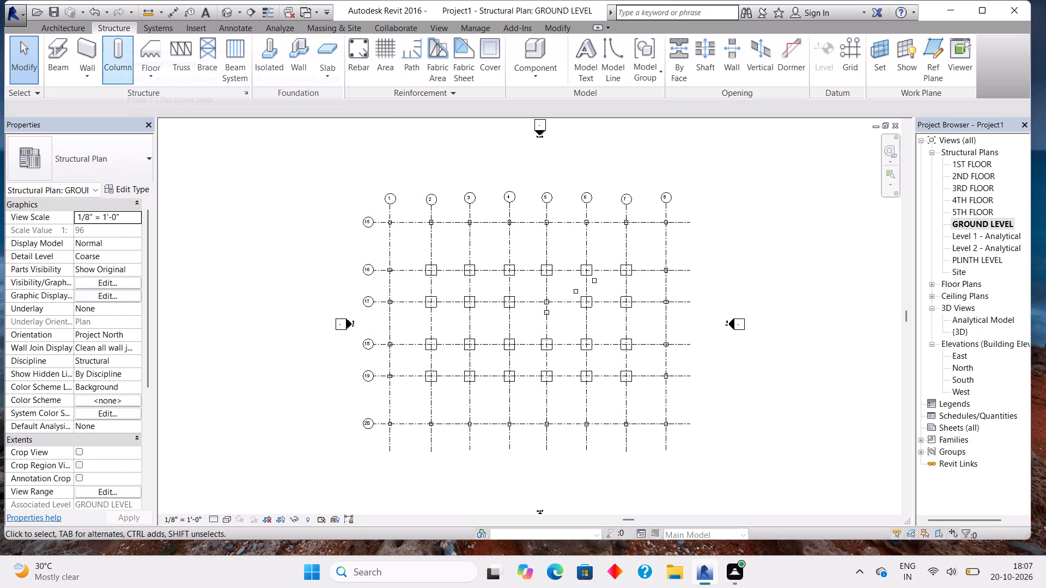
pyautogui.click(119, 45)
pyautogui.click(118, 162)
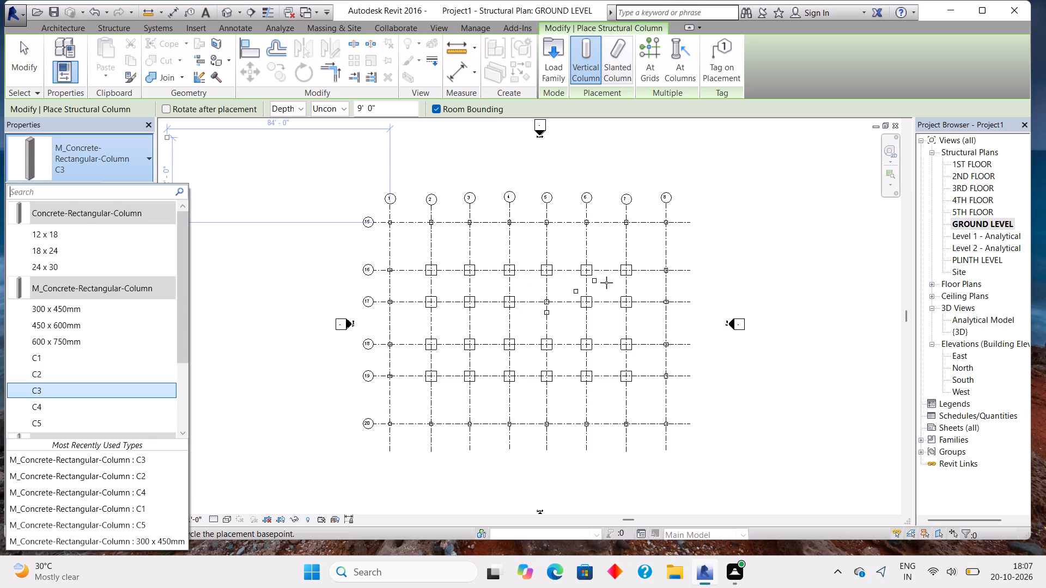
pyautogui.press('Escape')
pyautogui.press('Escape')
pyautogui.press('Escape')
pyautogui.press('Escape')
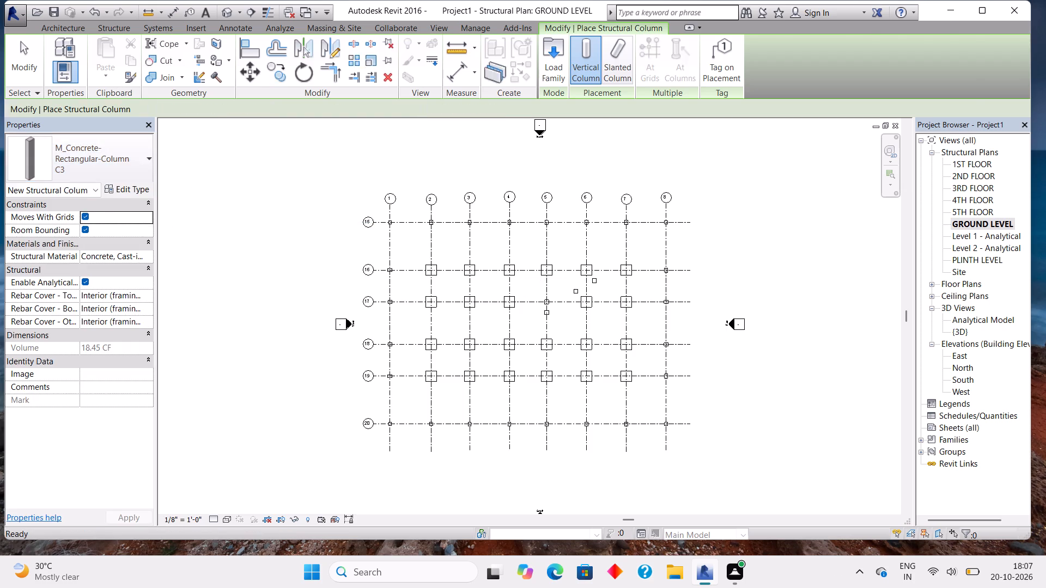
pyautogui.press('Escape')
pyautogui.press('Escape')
# Place C3 concrete rectangular columns on grid line 16 at its intersections with grids 2, 3, 4, 5, 6 and 7.
pyautogui.click(118, 54)
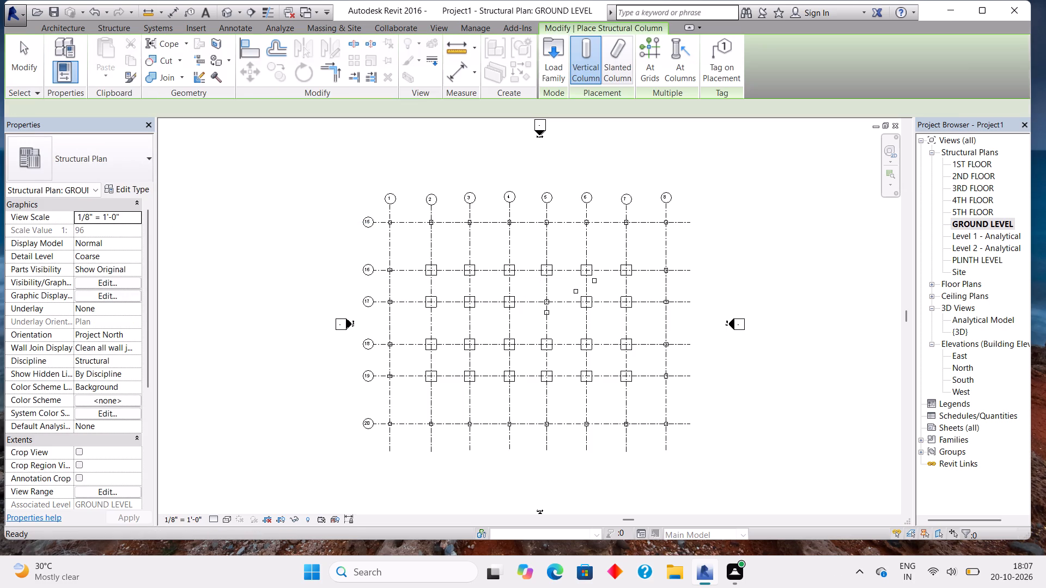
pyautogui.scroll(5, 452, 270)
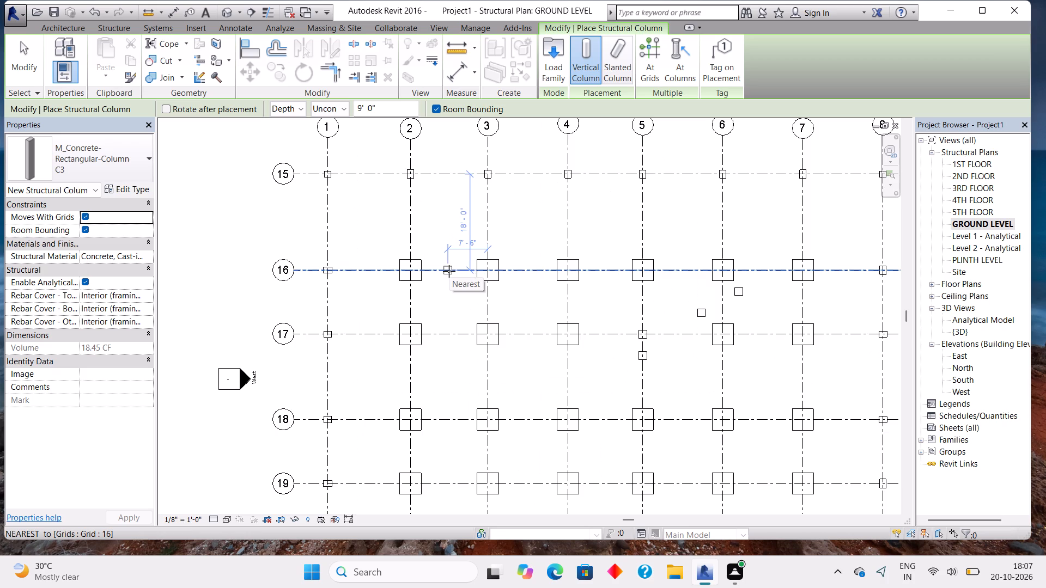
pyautogui.click(415, 269)
pyautogui.click(486, 271)
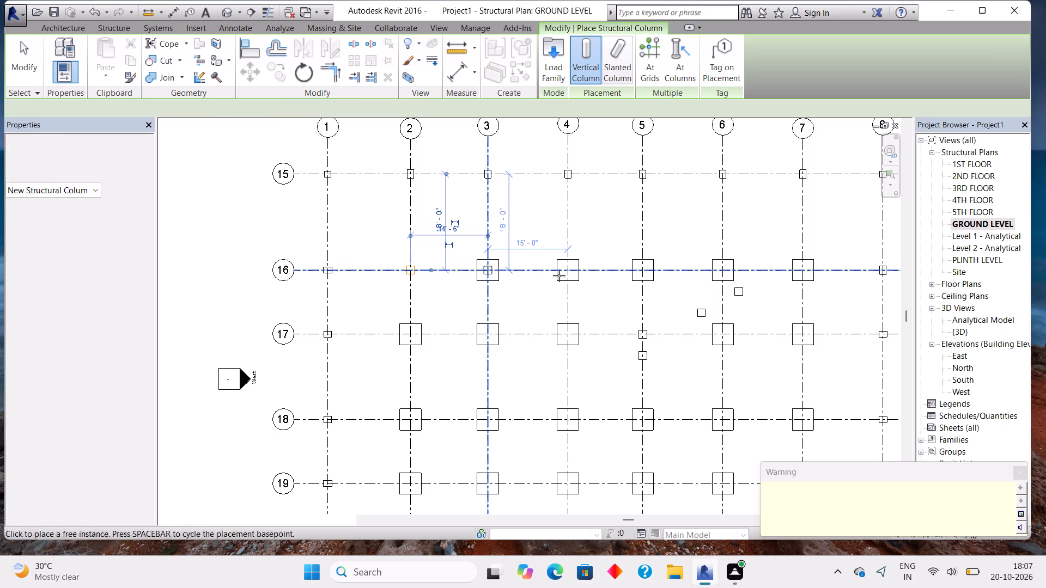
pyautogui.click(569, 272)
pyautogui.click(646, 267)
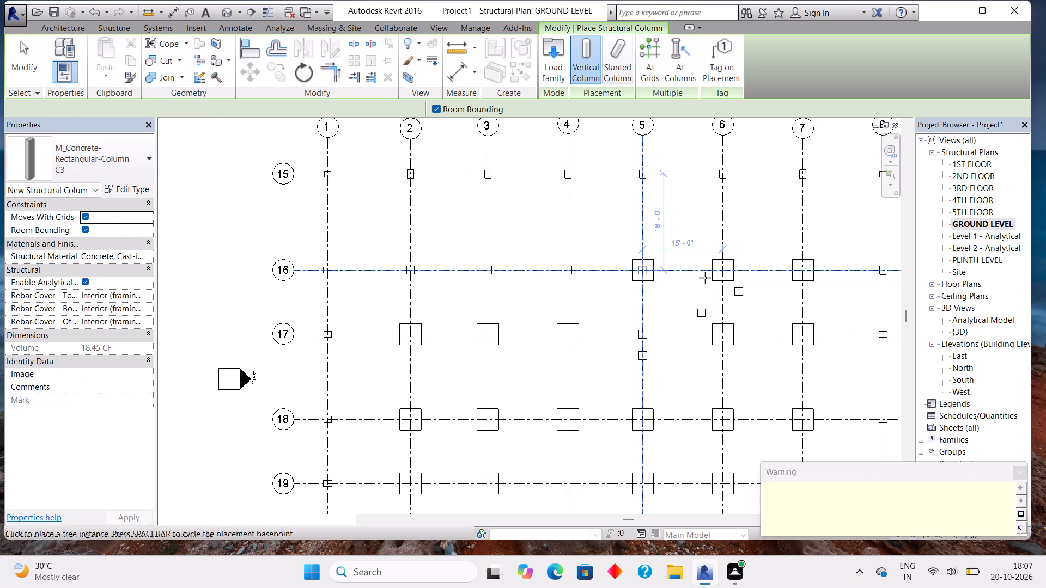
pyautogui.click(720, 270)
pyautogui.click(806, 271)
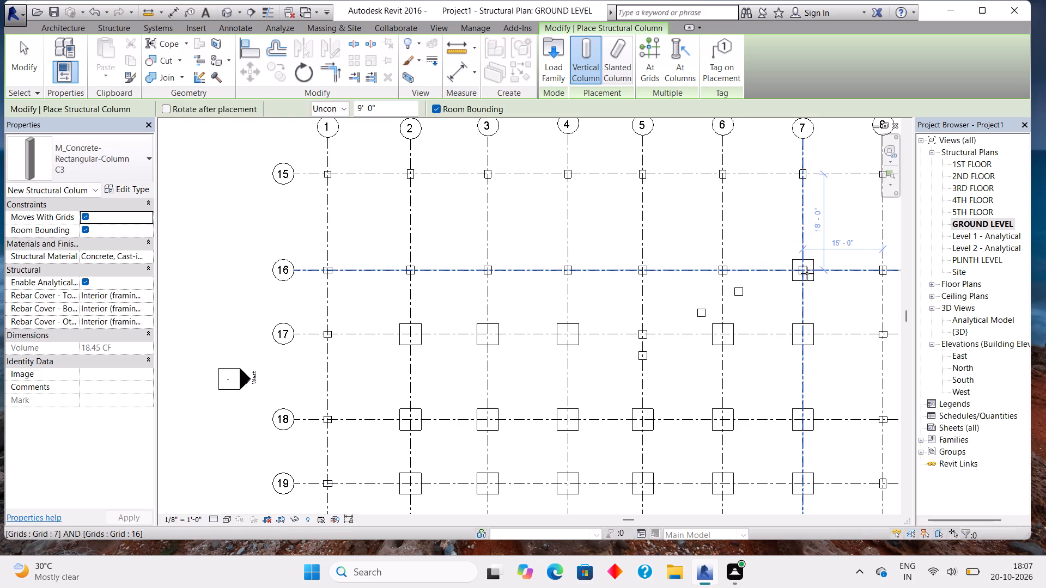
# Place C3 columns on grid line 17 at its intersections with grids 7, 6, 4, 3 and 2.
pyautogui.click(806, 339)
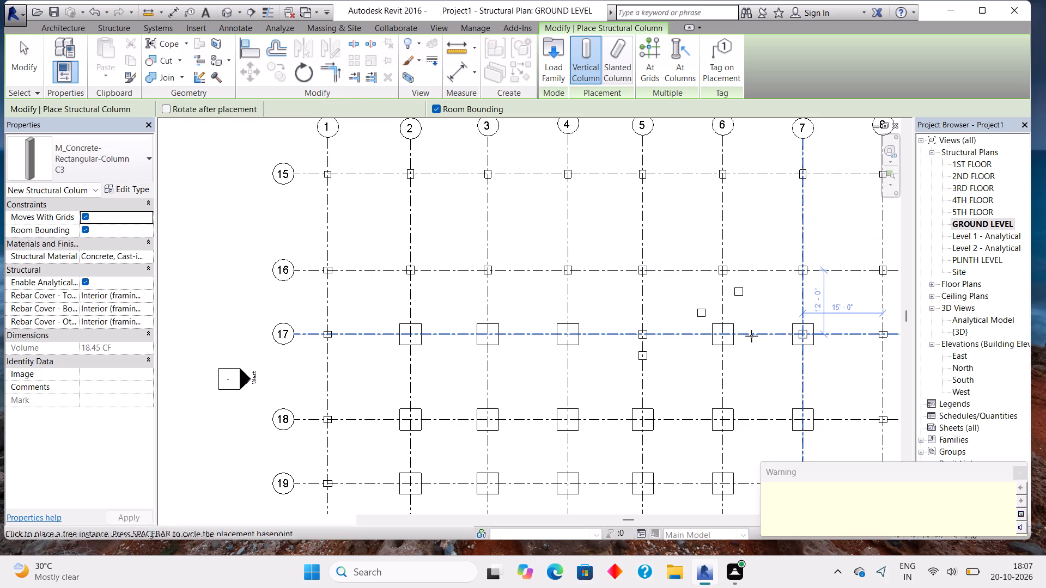
pyautogui.click(717, 336)
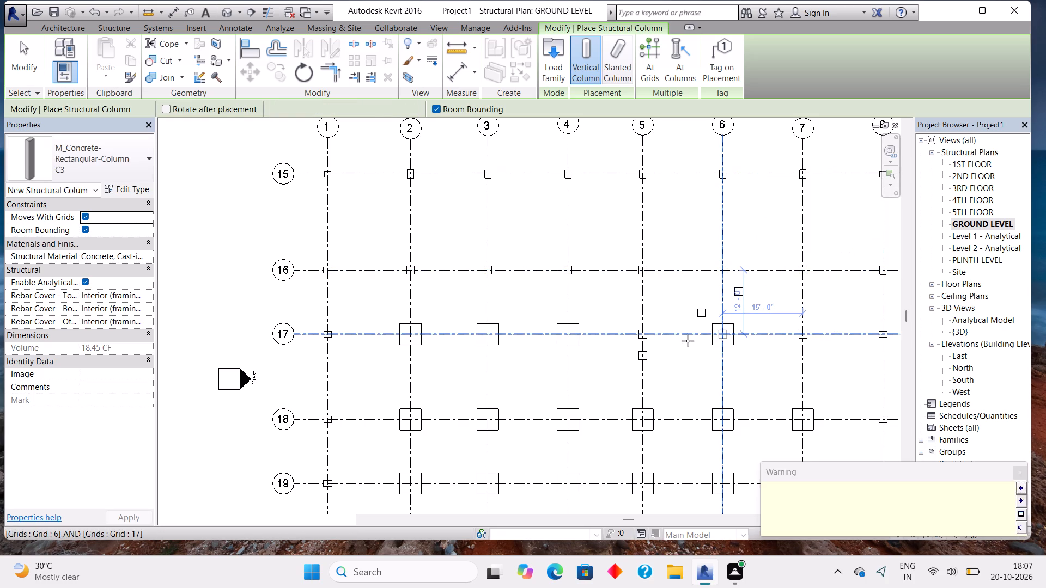
pyautogui.click(569, 334)
pyautogui.click(482, 335)
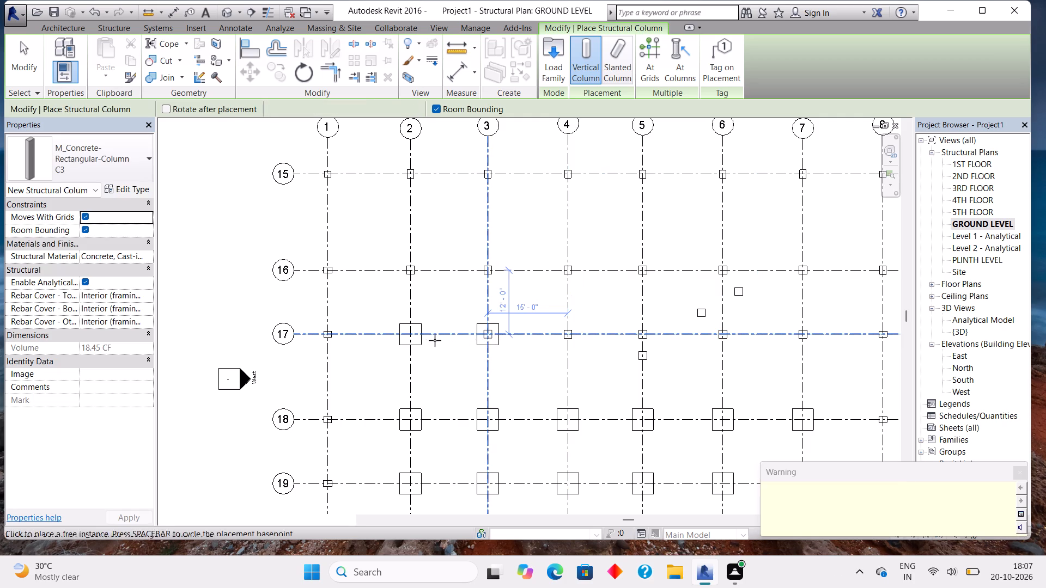
pyautogui.click(410, 334)
# Place C3 columns at the intersections of grids 2 and 3 with grid lines 18 and 19.
pyautogui.scroll(-1, 642, 366)
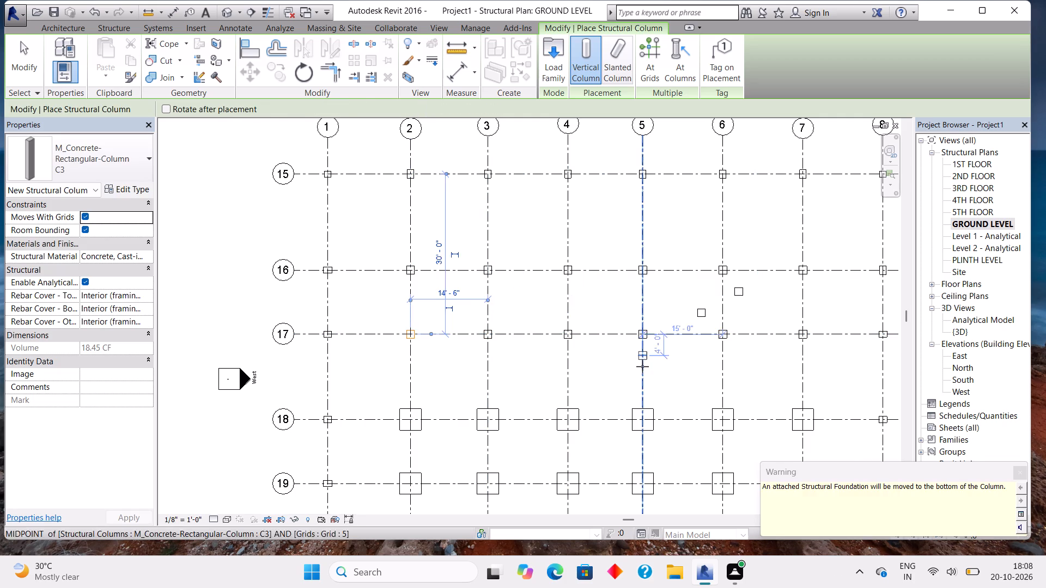
pyautogui.scroll(-1, 642, 366)
pyautogui.moveTo(703, 411); pyautogui.dragTo(717, 322, button='middle')
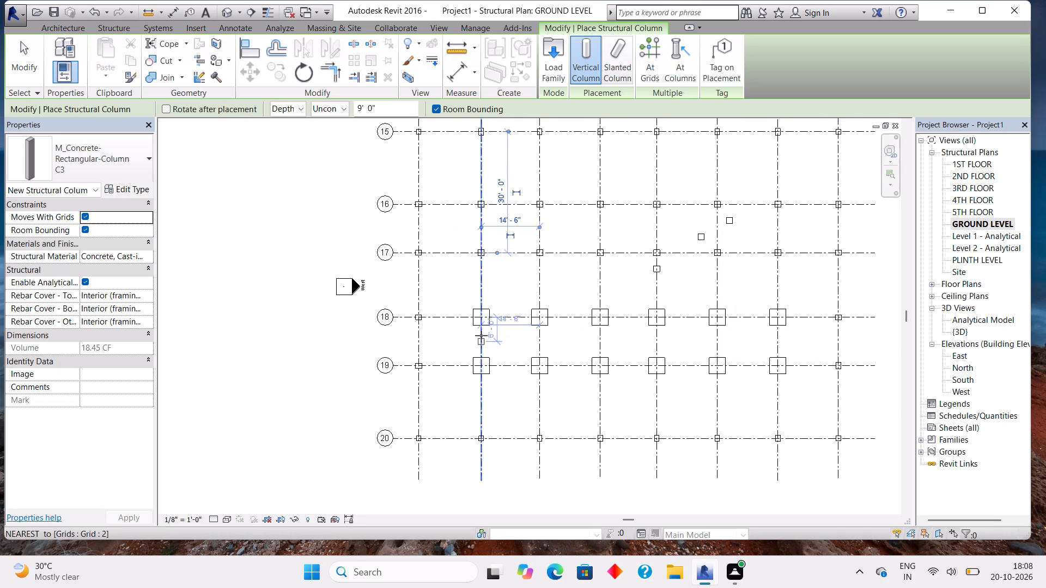
pyautogui.click(483, 318)
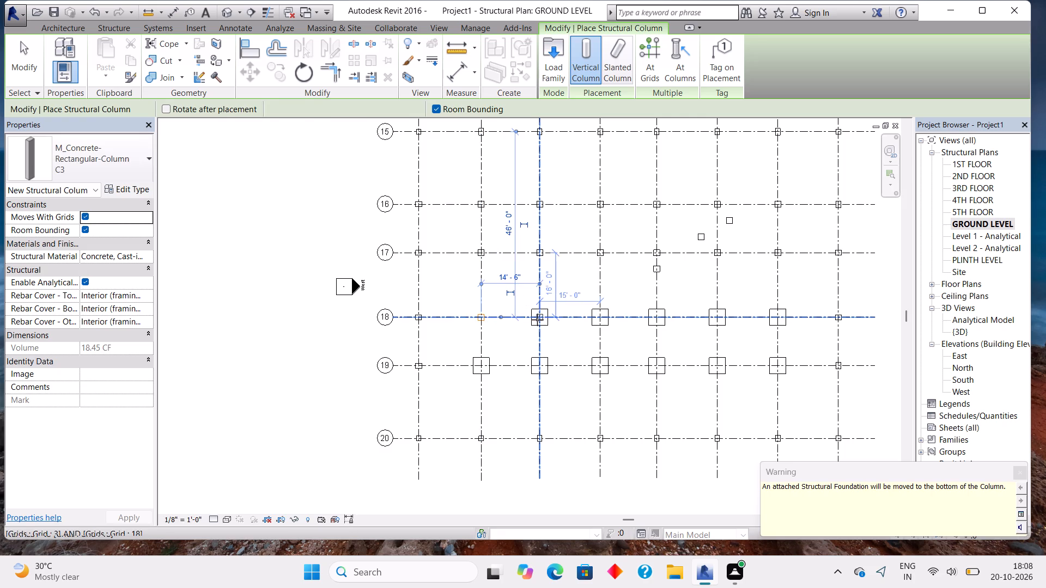
pyautogui.click(537, 320)
pyautogui.click(480, 365)
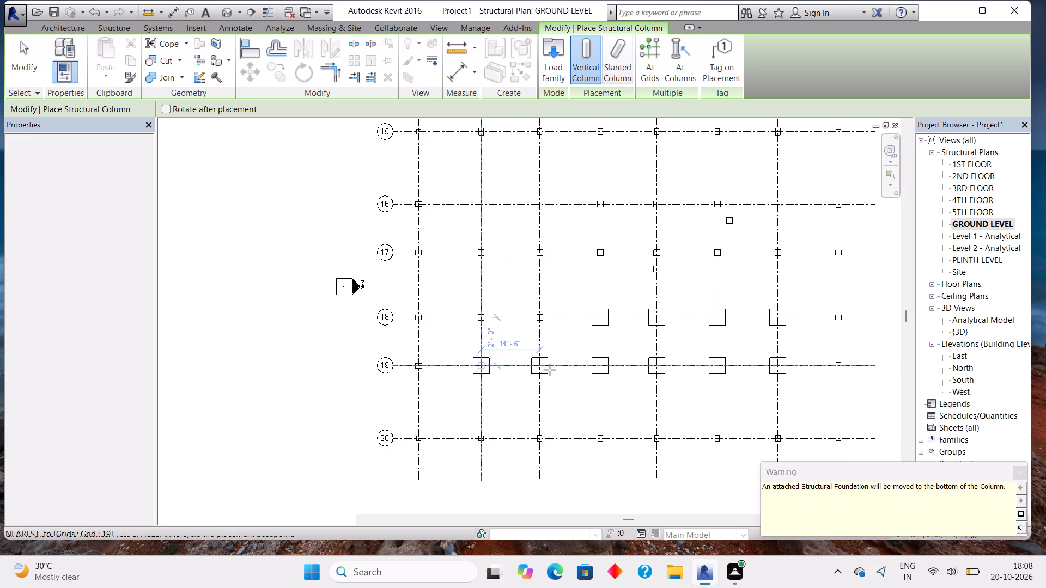
pyautogui.click(543, 367)
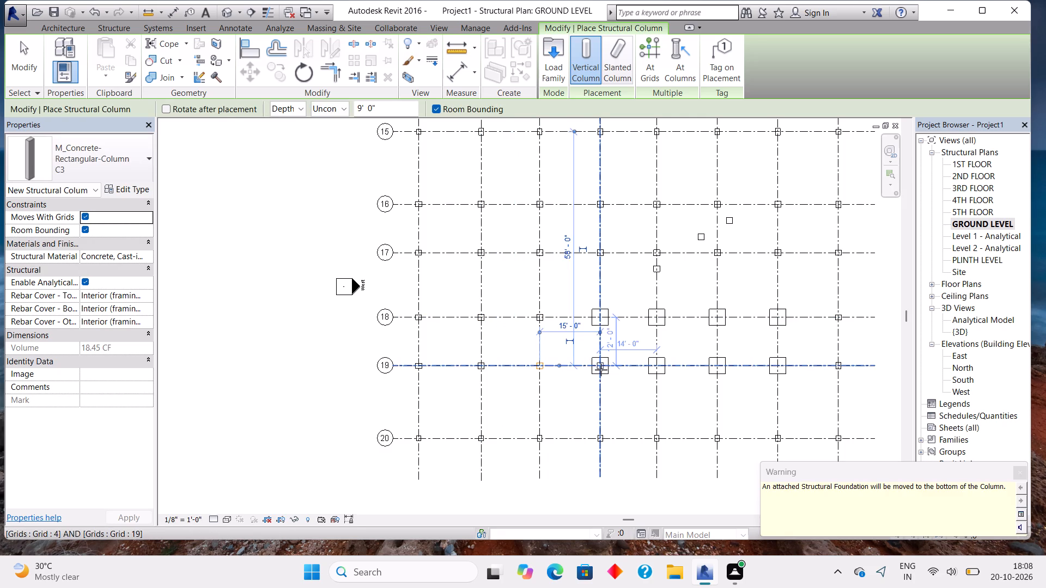
# Place C3 columns at the intersections of grids 4, 5, 6 and 7 with grid lines 19 and 18, and finish column placement.
pyautogui.click(601, 370)
pyautogui.click(661, 366)
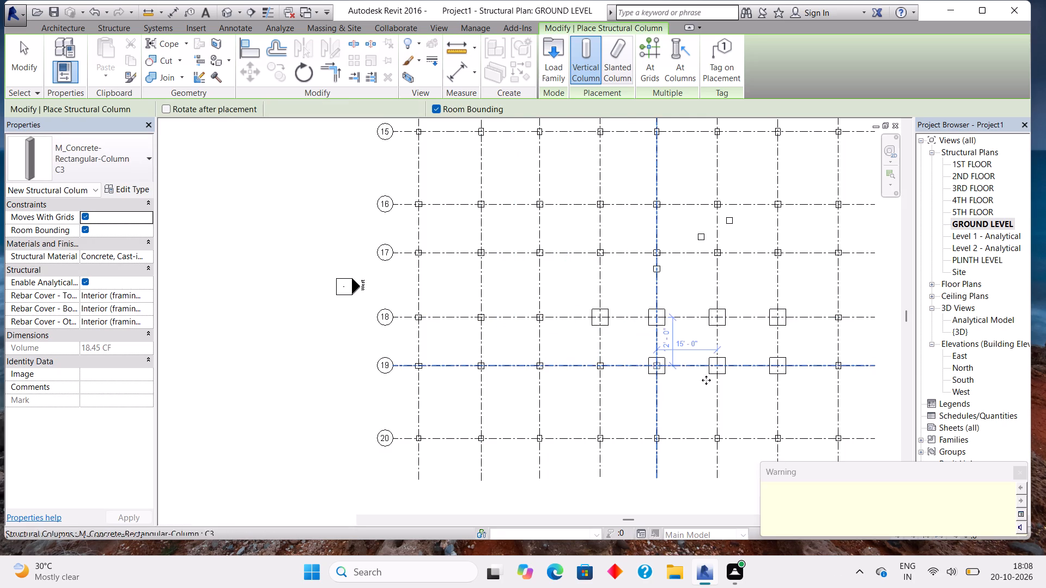
pyautogui.click(722, 369)
pyautogui.click(776, 369)
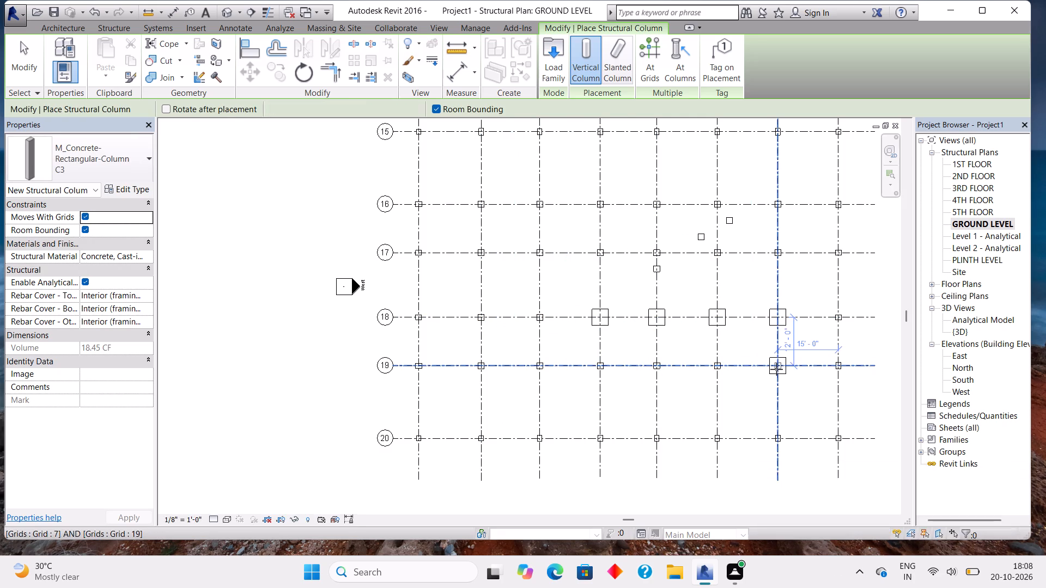
pyautogui.click(776, 316)
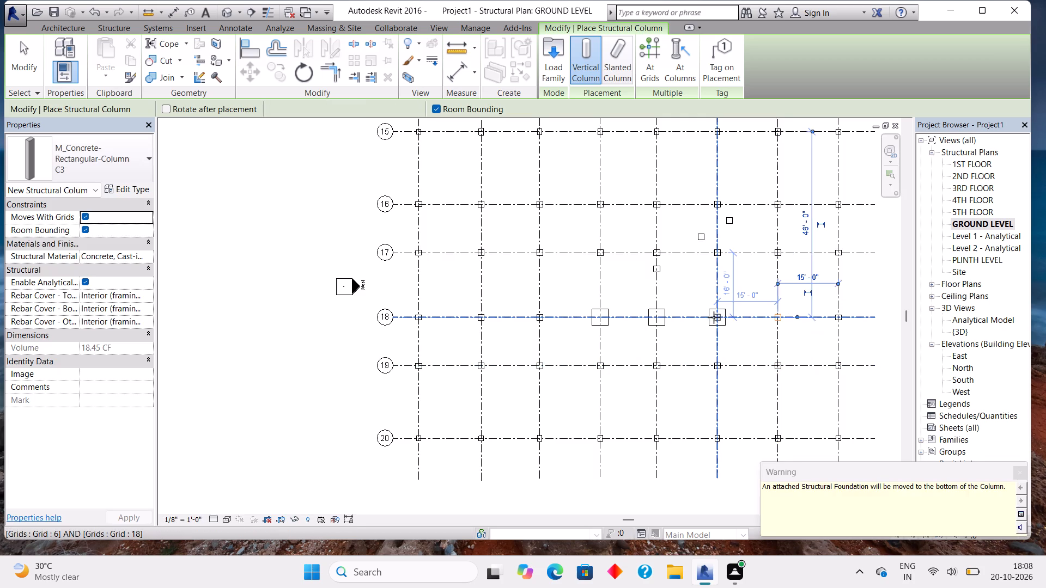
pyautogui.click(714, 317)
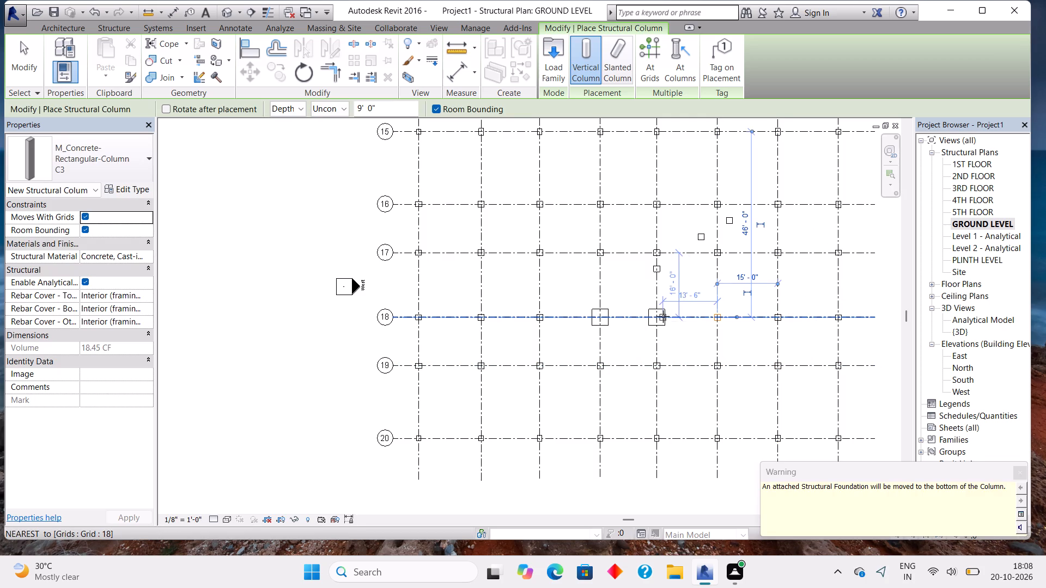
pyautogui.click(656, 316)
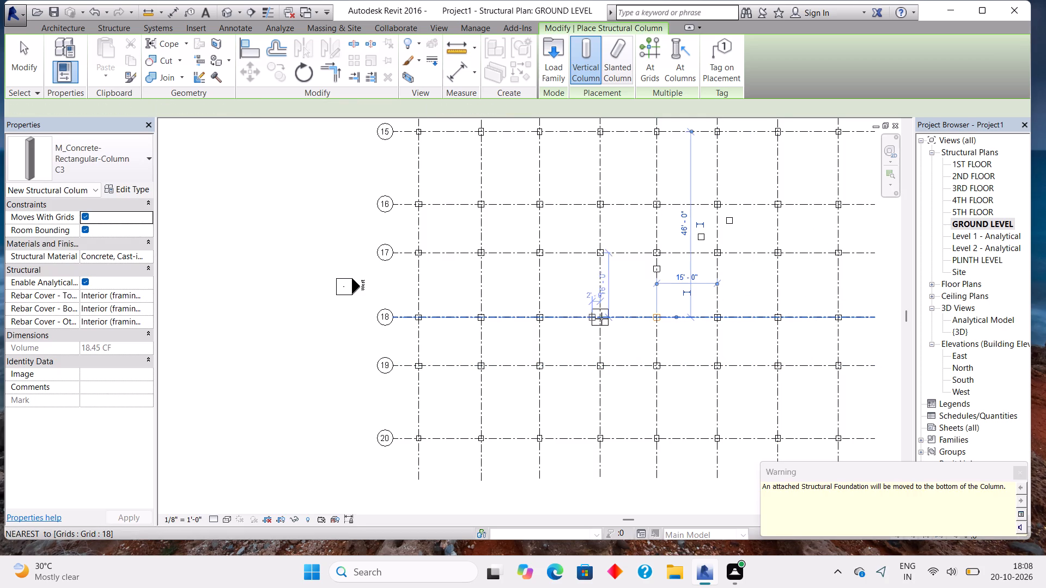
pyautogui.click(601, 318)
pyautogui.press('Escape')
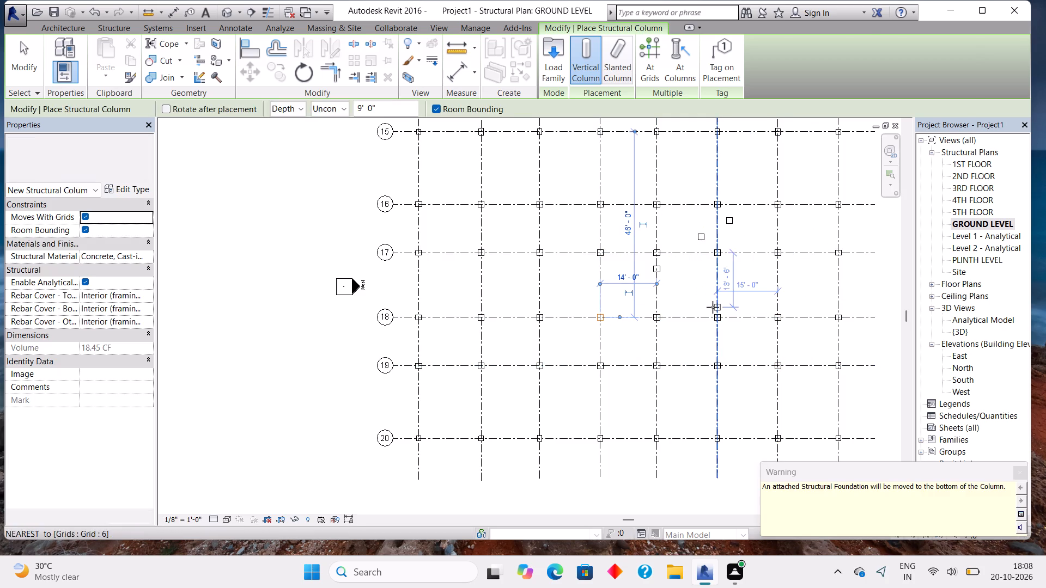
pyautogui.press('Escape')
# Delete the stray C3 column on grid 5 just below grid 17 and the two off-grid ones near grid 6.
pyautogui.scroll(7, 686, 290)
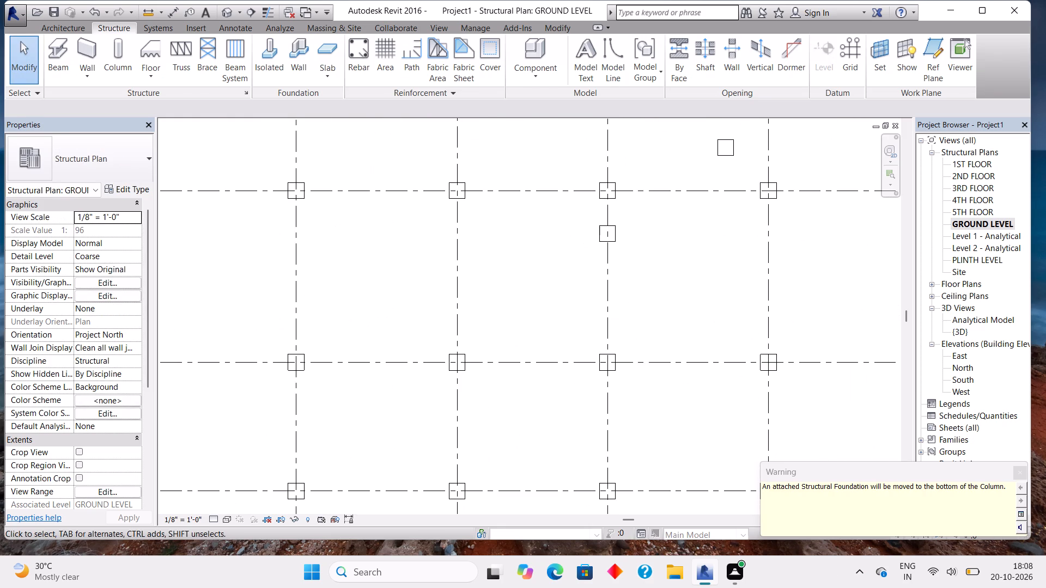
pyautogui.click(615, 242)
pyautogui.press('Delete')
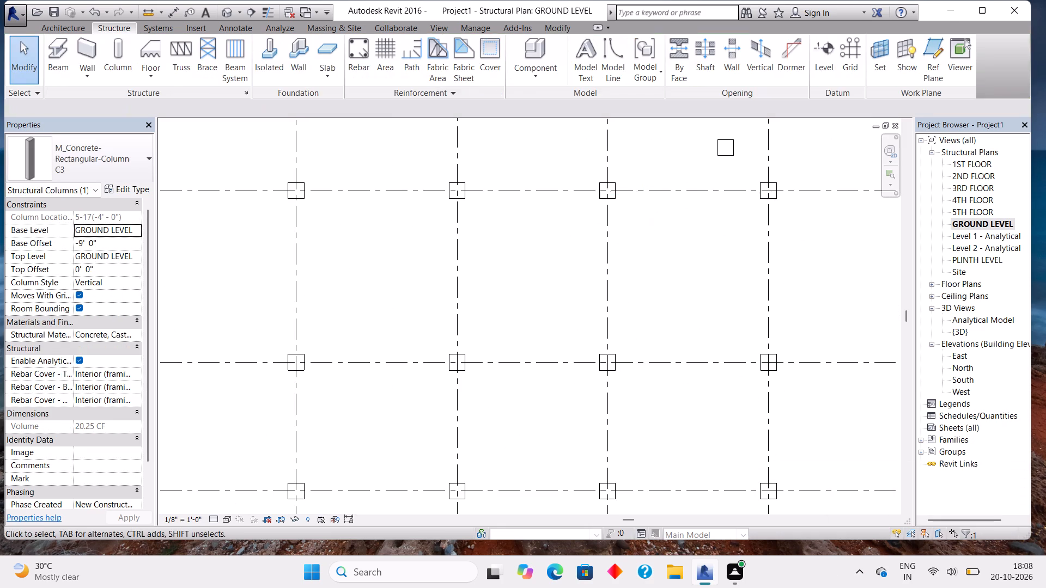
pyautogui.scroll(-2, 692, 239)
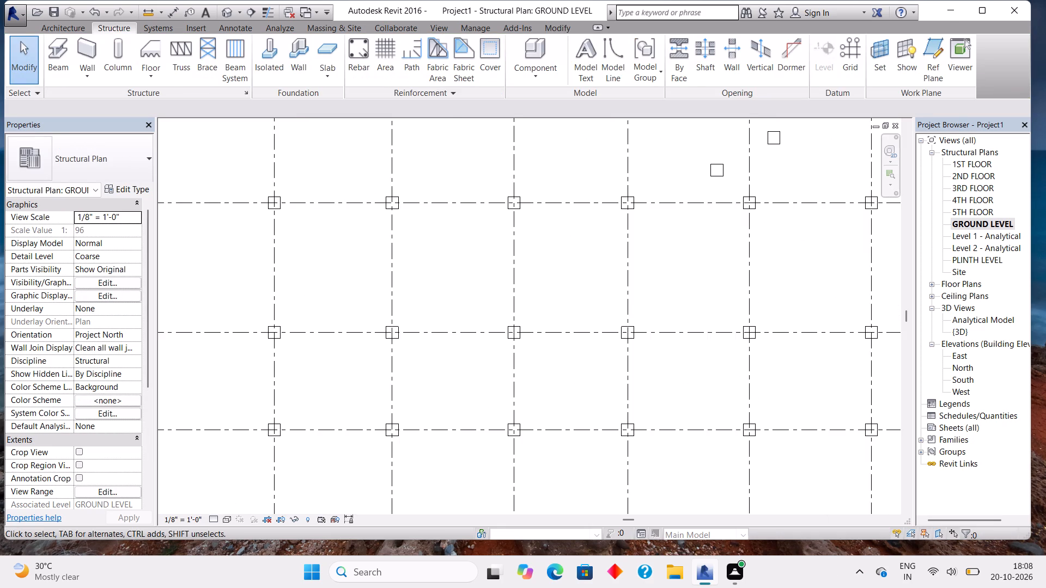
pyautogui.click(718, 171)
pyautogui.press('Delete')
pyautogui.click(779, 144)
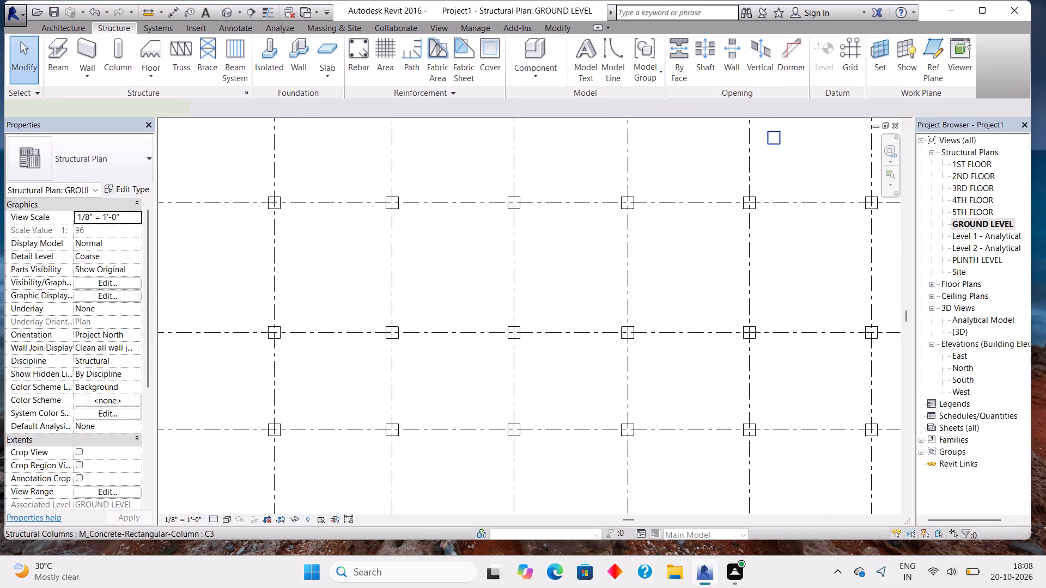
pyautogui.press('Delete')
# Examine the GROUND LEVEL plan to check the column layout across grids 1–8 and 15–20.
pyautogui.scroll(-3, 782, 194)
pyautogui.moveTo(782, 194); pyautogui.dragTo(543, 302, button='middle')
pyautogui.scroll(-1, 543, 302)
pyautogui.moveTo(586, 426); pyautogui.dragTo(609, 401, button='middle')
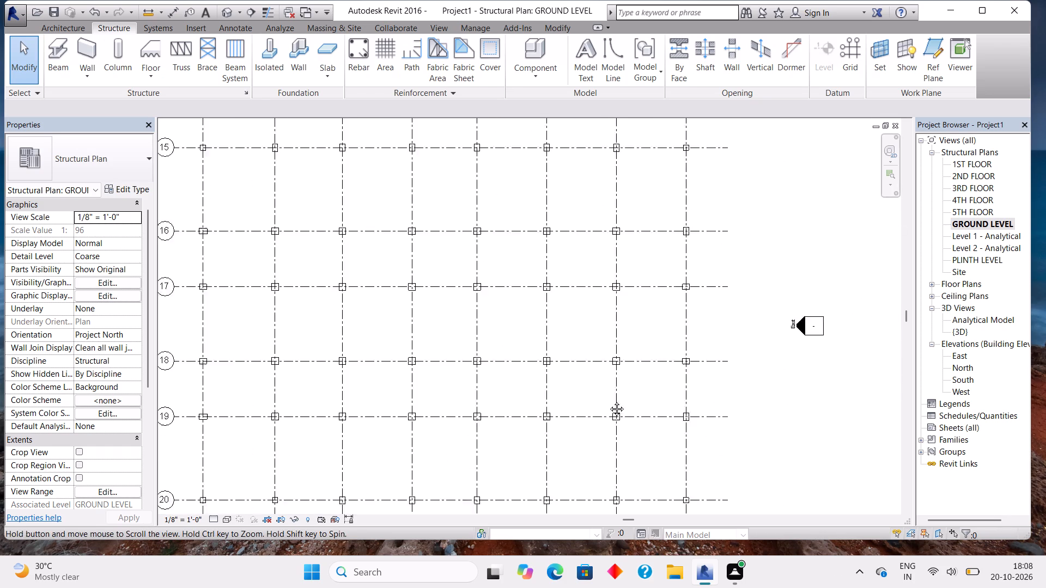
pyautogui.moveTo(609, 401); pyautogui.dragTo(659, 286, button='middle')
pyautogui.scroll(-4, 658, 313)
pyautogui.moveTo(650, 287); pyautogui.dragTo(610, 393, button='middle')
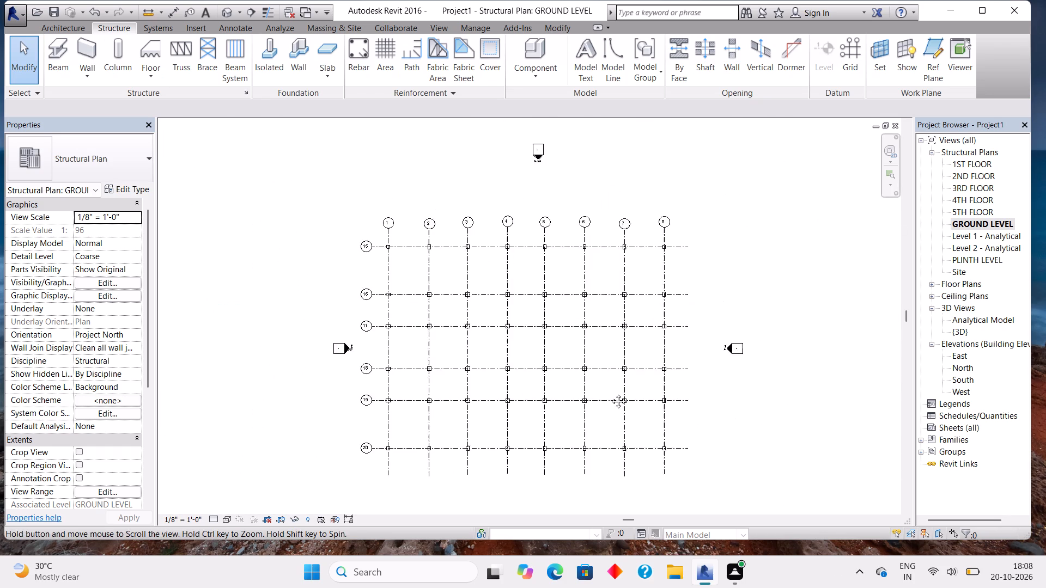
pyautogui.moveTo(610, 393); pyautogui.dragTo(639, 345, button='middle')
pyautogui.scroll(3, 640, 345)
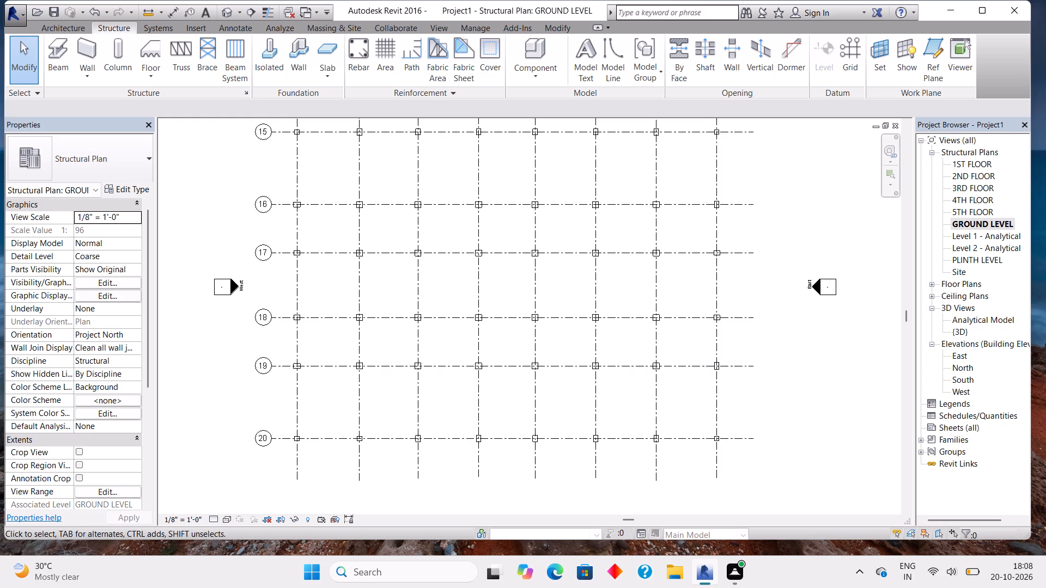
pyautogui.scroll(-2, 566, 416)
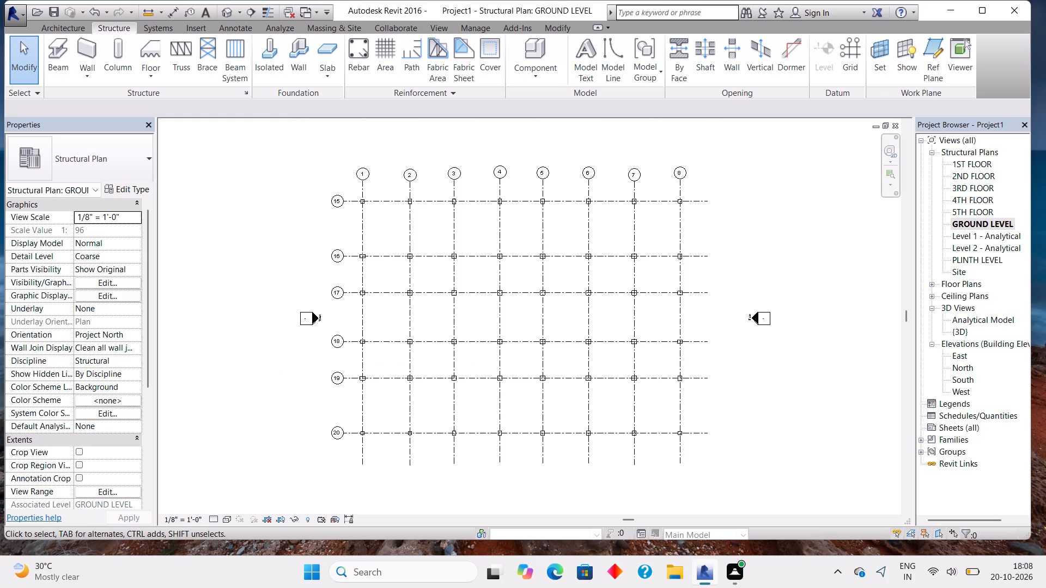
# Open the default 3D view and inspect the columns and their footings from several angles.
pyautogui.click(433, 30)
pyautogui.click(388, 47)
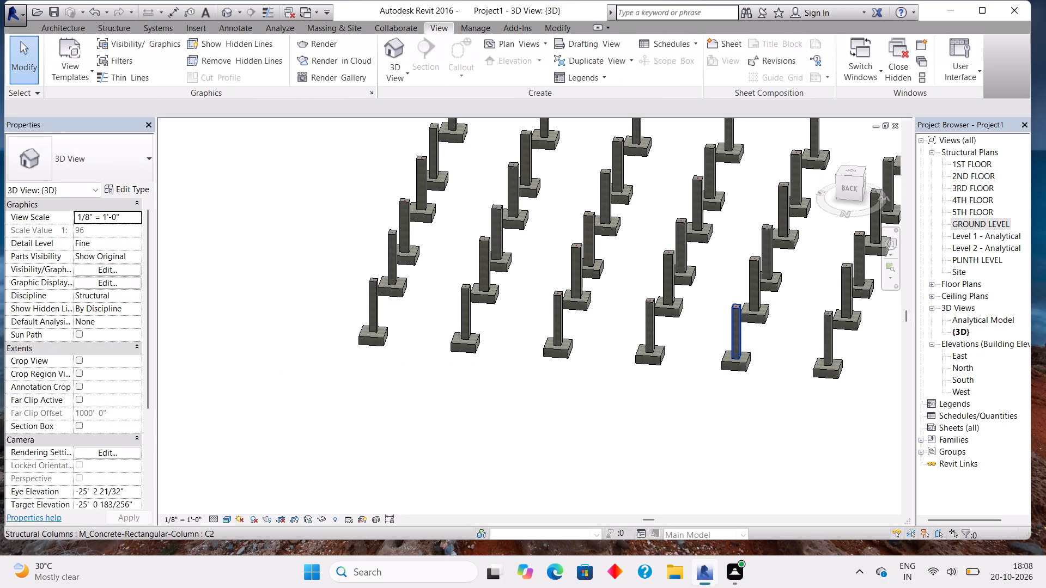
pyautogui.moveTo(764, 384); pyautogui.dragTo(501, 390, button='middle')
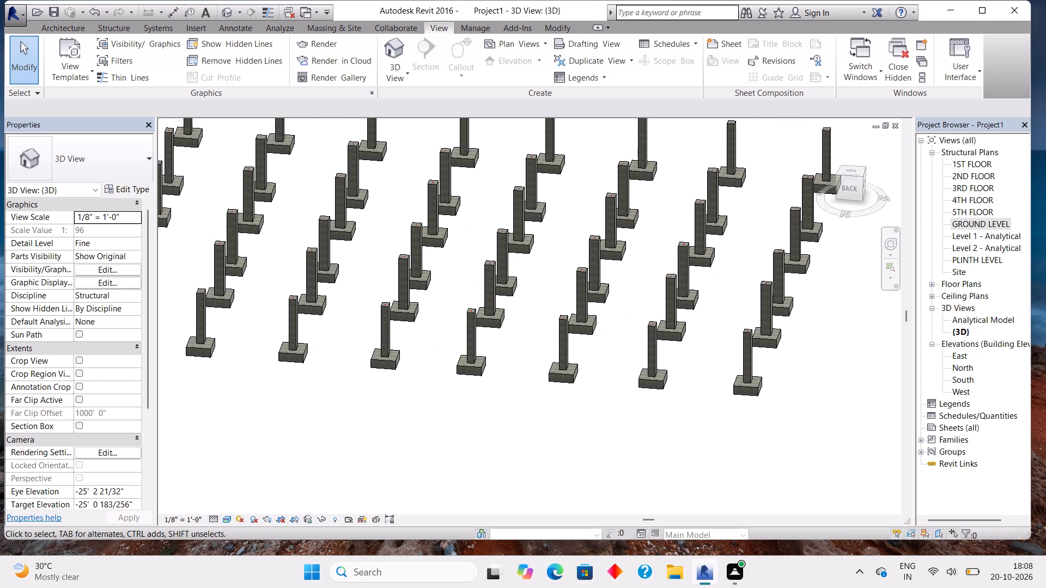
pyautogui.scroll(-2, 554, 402)
pyautogui.keyDown('shift'); pyautogui.moveTo(682, 384); pyautogui.dragTo(576, 374, button='middle'); pyautogui.keyUp('shift')
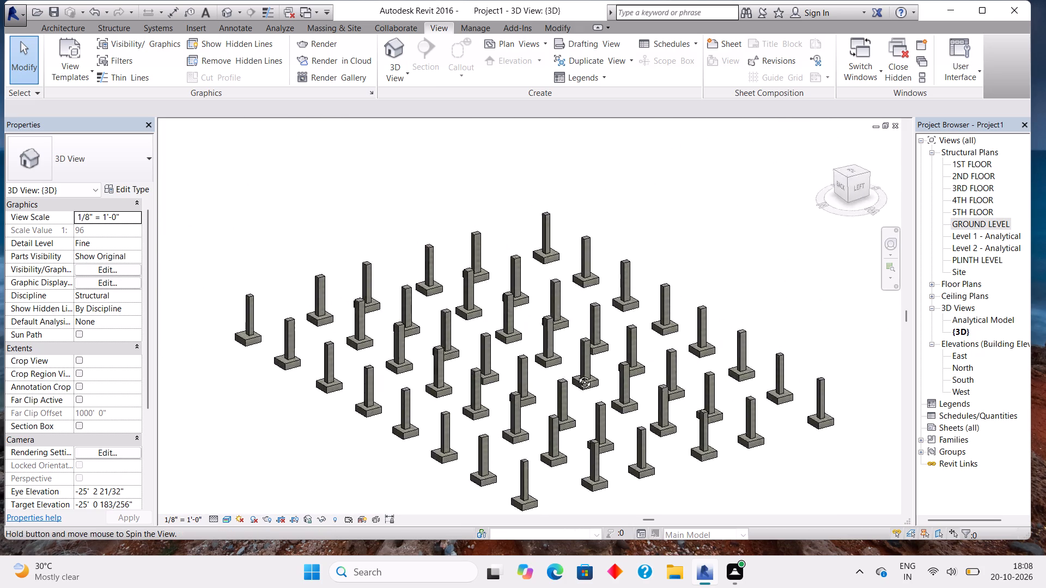
pyautogui.keyDown('shift'); pyautogui.moveTo(576, 374); pyautogui.dragTo(383, 317, button='middle'); pyautogui.keyUp('shift')
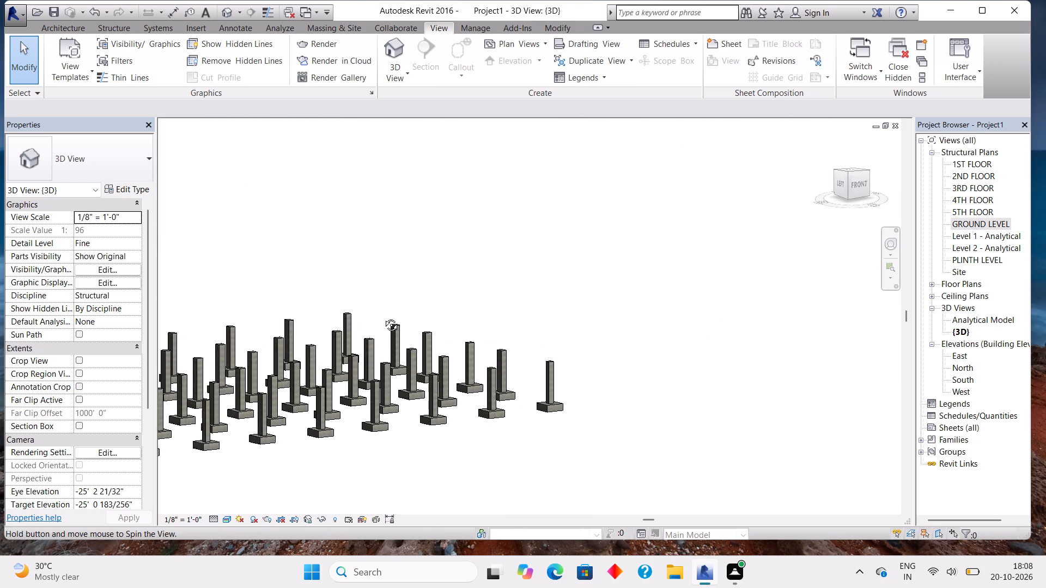
pyautogui.keyDown('shift'); pyautogui.moveTo(383, 317); pyautogui.dragTo(613, 242, button='middle'); pyautogui.keyUp('shift')
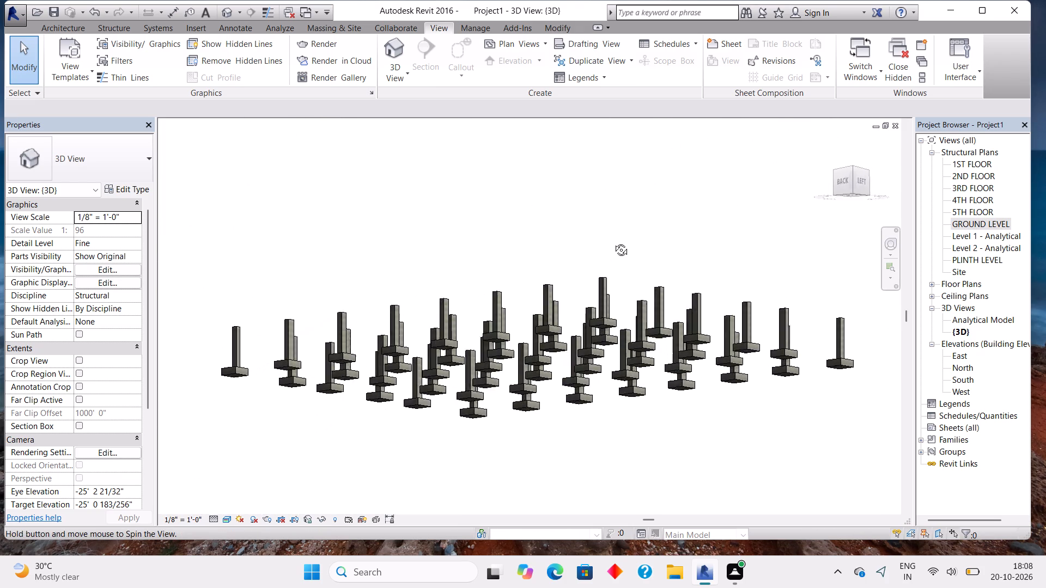
pyautogui.keyDown('shift'); pyautogui.moveTo(613, 242); pyautogui.dragTo(582, 324, button='middle'); pyautogui.keyUp('shift')
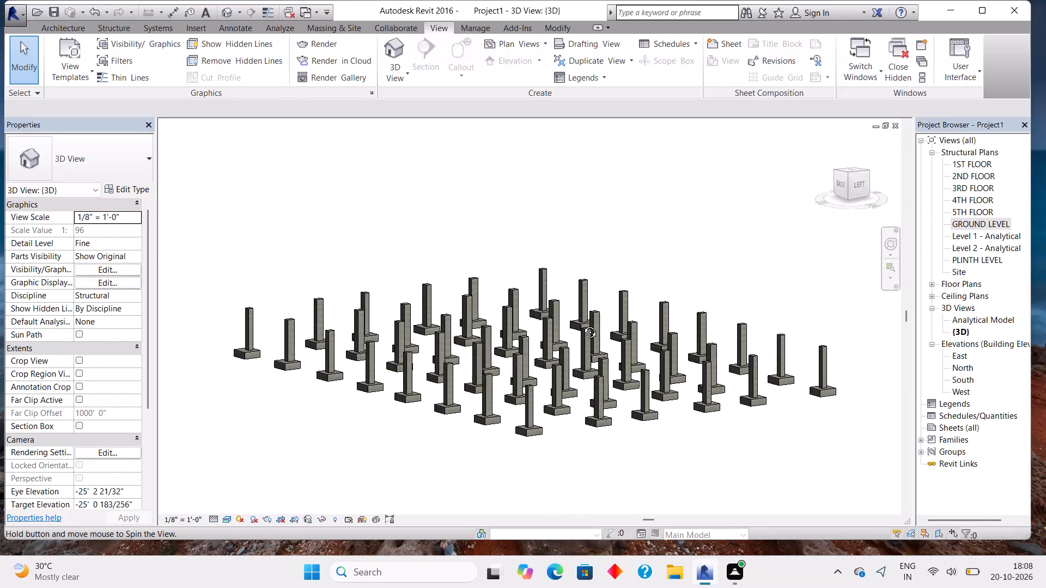
pyautogui.keyDown('shift'); pyautogui.moveTo(582, 324); pyautogui.dragTo(577, 390, button='middle'); pyautogui.keyUp('shift')
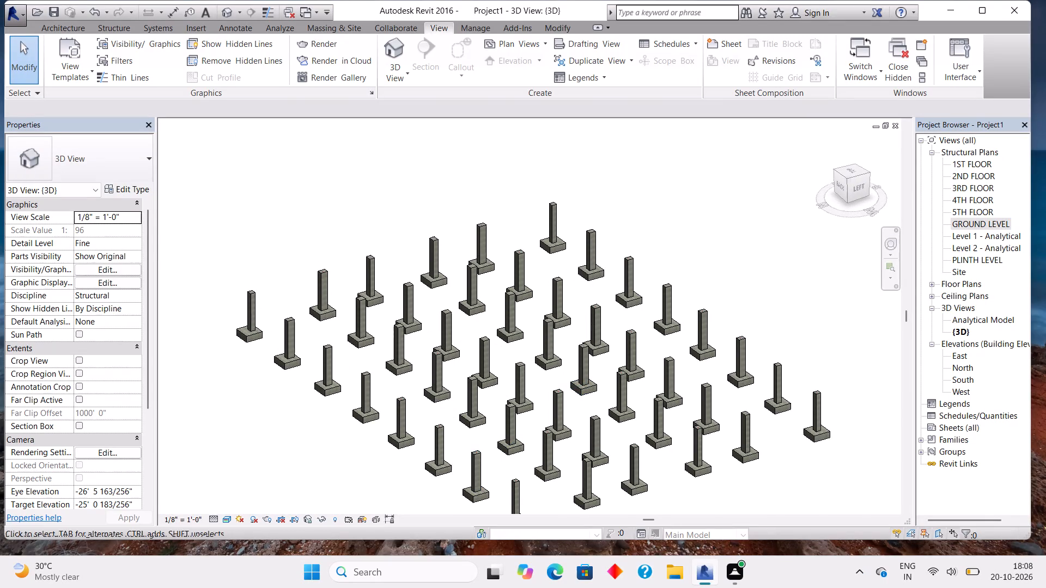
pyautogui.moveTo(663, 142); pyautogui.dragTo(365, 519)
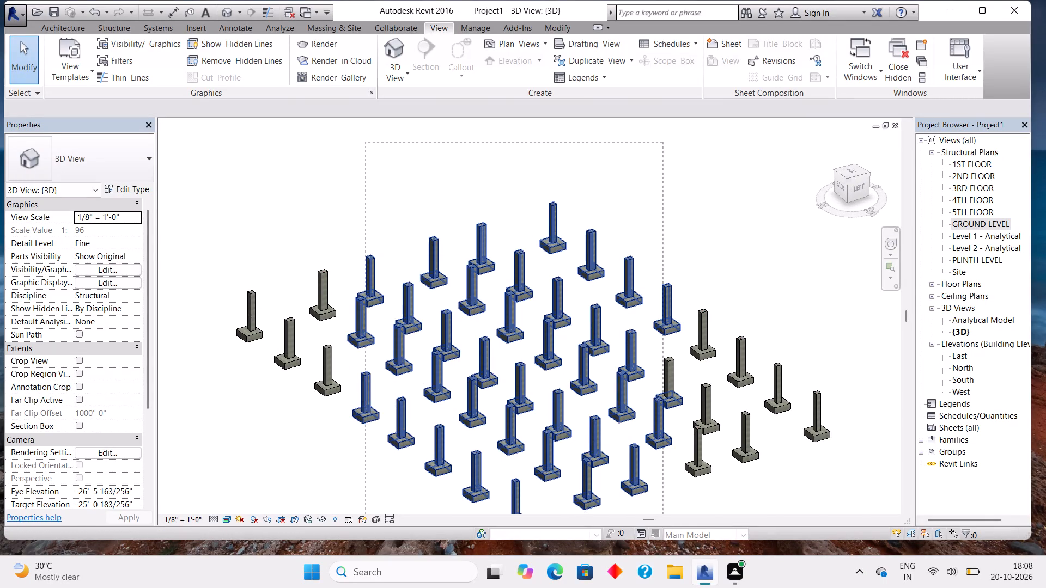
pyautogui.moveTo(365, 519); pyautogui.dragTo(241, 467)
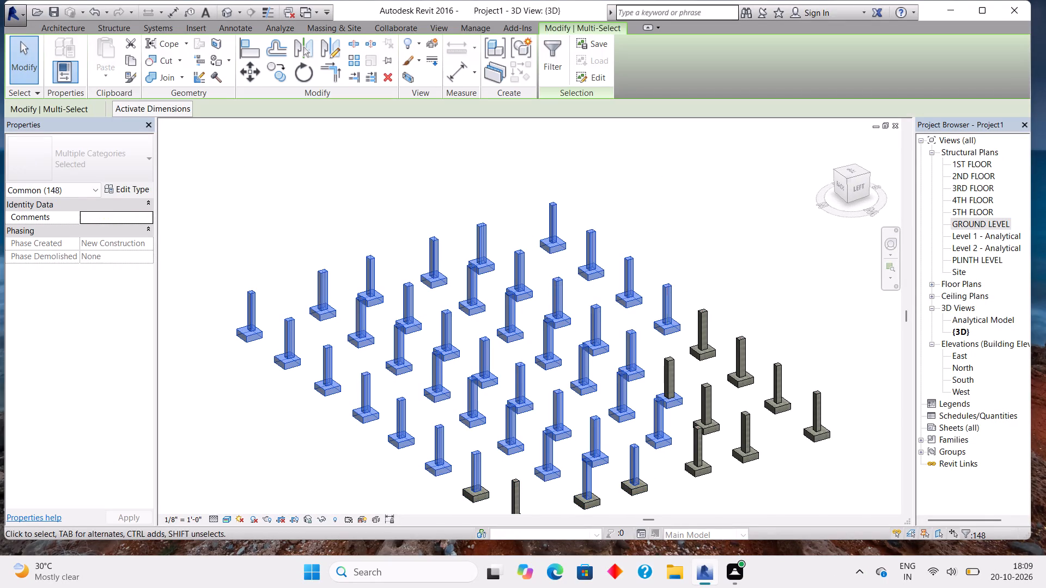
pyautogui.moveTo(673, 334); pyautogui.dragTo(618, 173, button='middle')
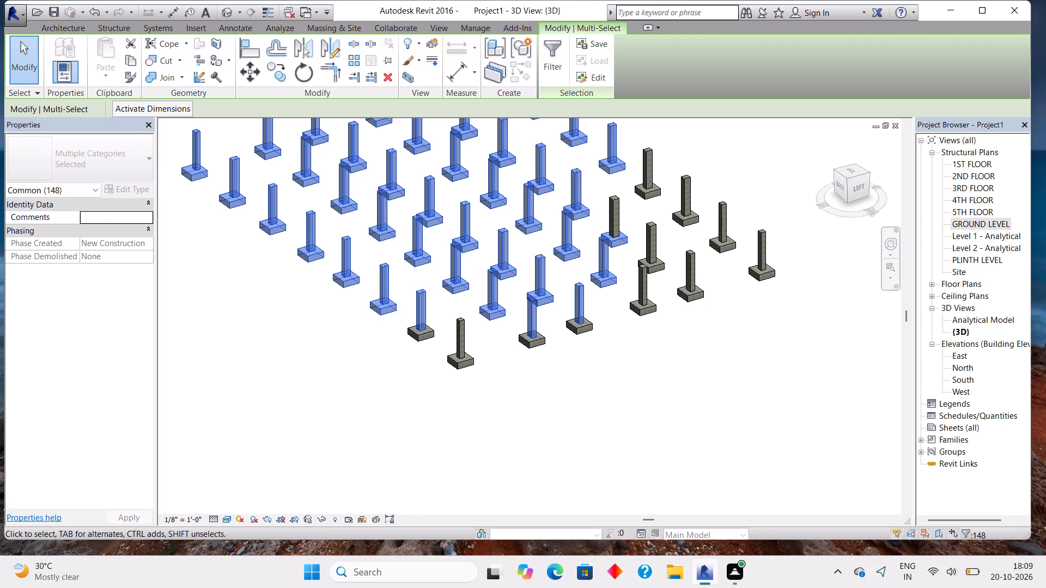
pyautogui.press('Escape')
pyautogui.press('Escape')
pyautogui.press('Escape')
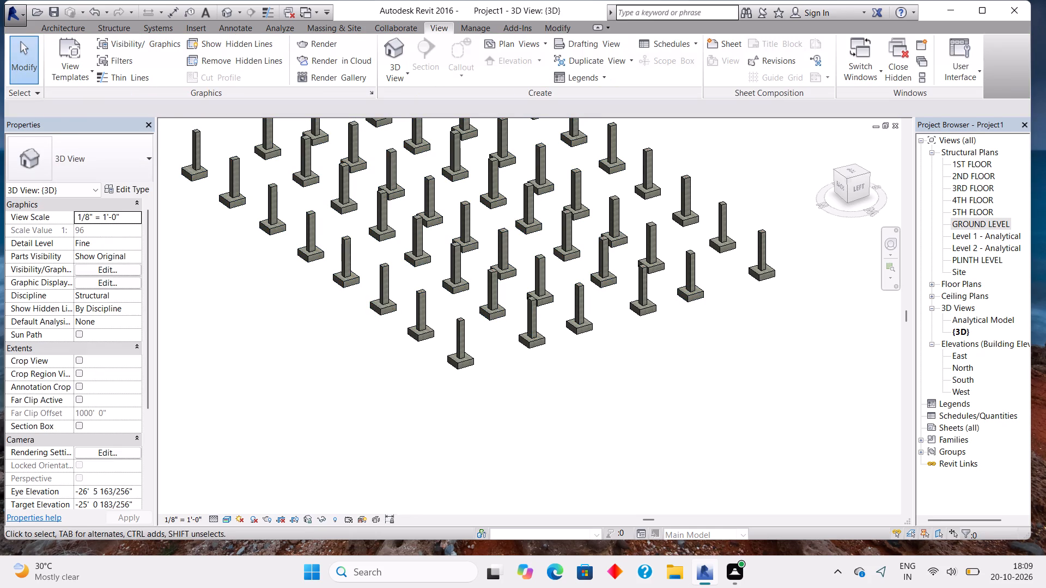
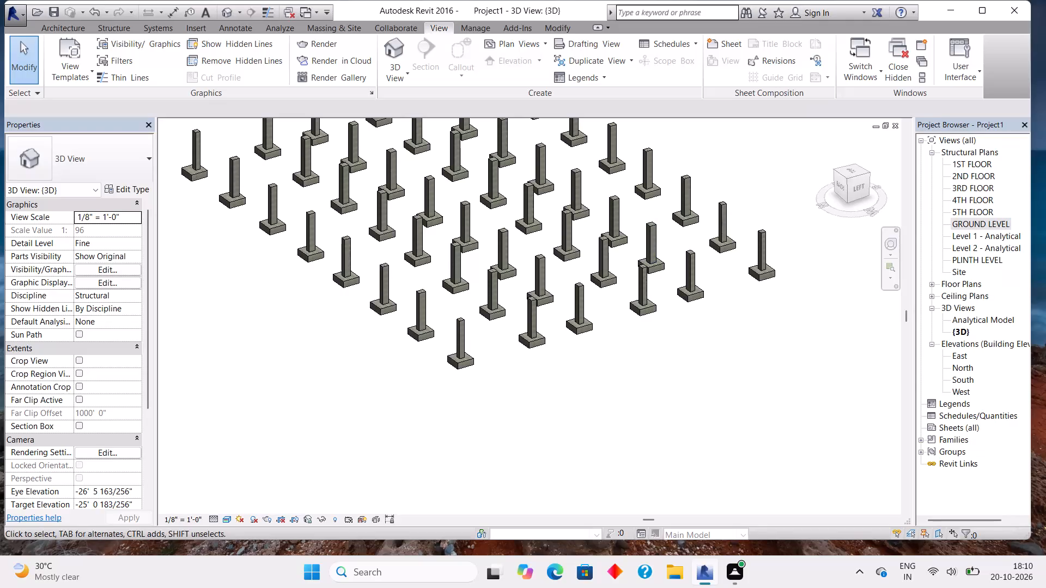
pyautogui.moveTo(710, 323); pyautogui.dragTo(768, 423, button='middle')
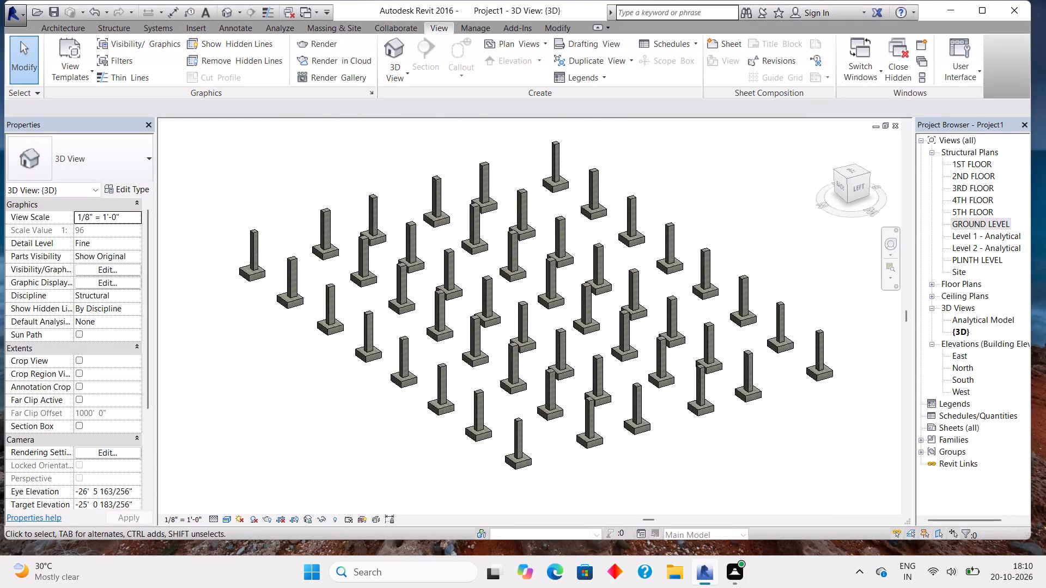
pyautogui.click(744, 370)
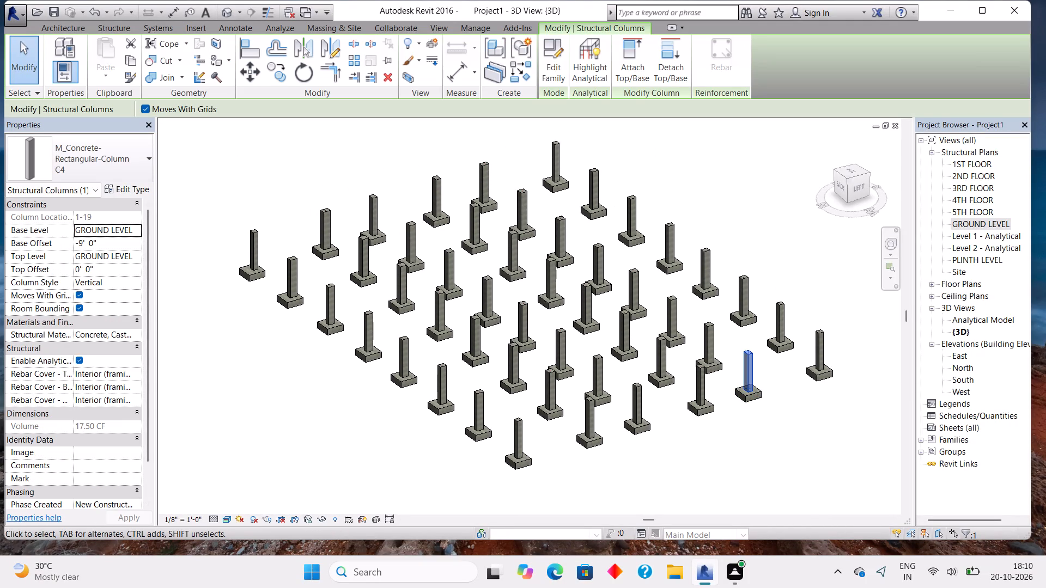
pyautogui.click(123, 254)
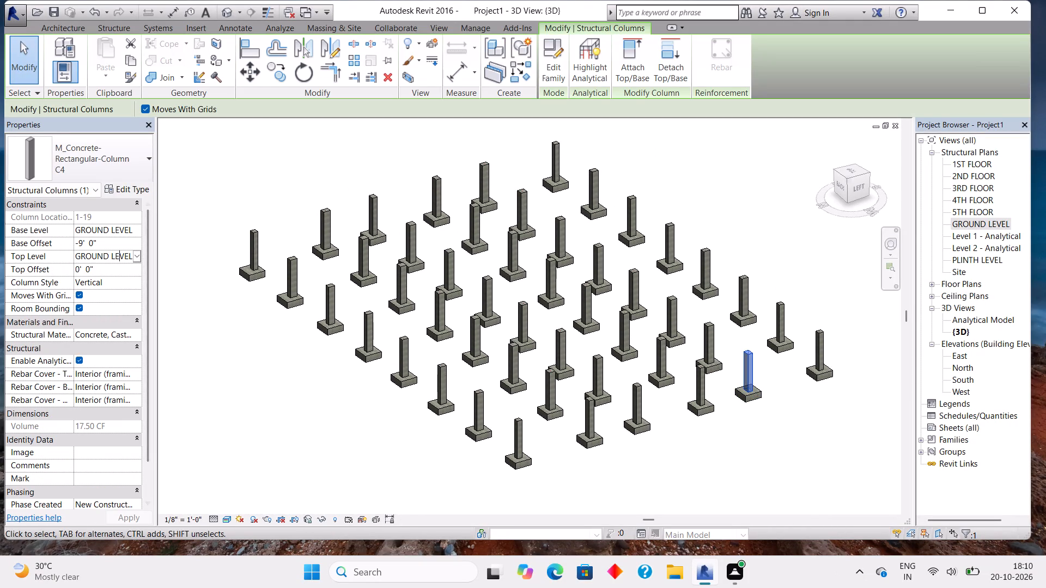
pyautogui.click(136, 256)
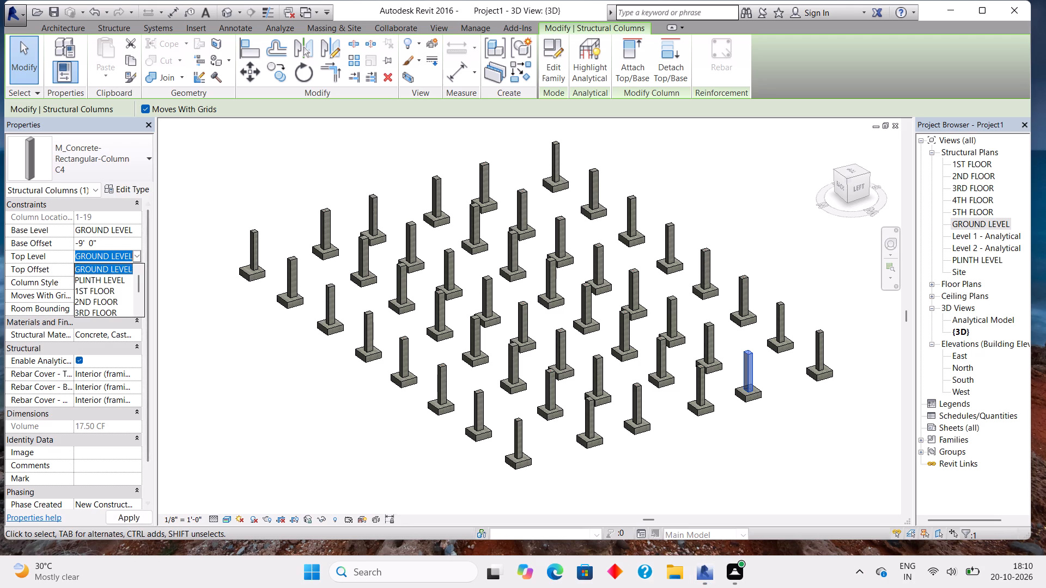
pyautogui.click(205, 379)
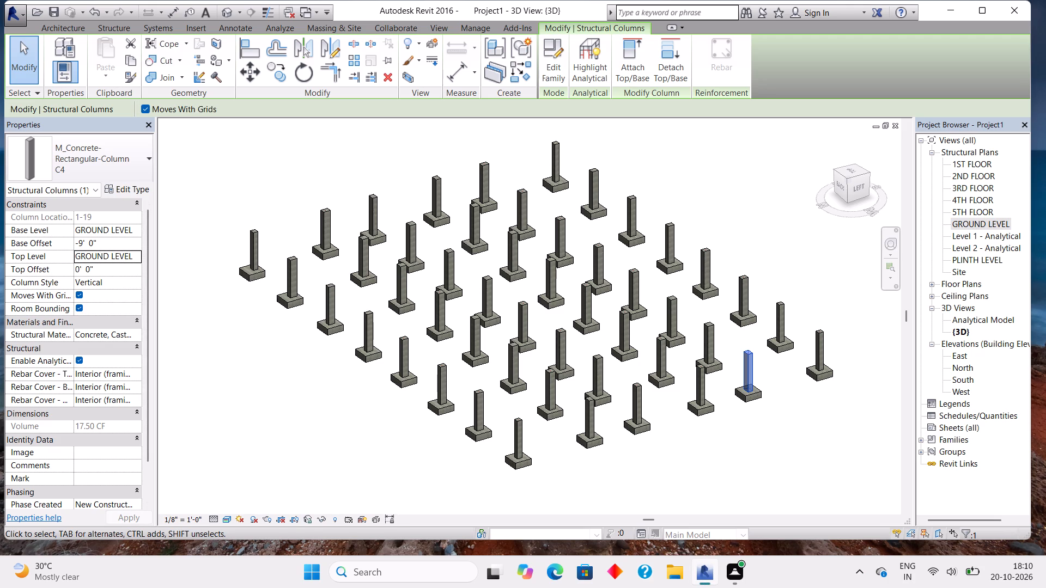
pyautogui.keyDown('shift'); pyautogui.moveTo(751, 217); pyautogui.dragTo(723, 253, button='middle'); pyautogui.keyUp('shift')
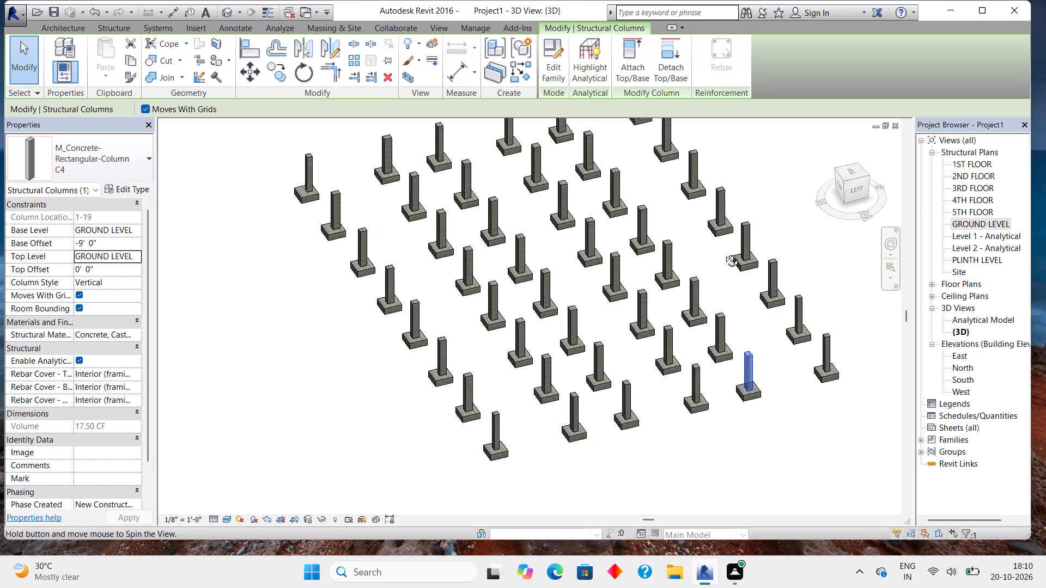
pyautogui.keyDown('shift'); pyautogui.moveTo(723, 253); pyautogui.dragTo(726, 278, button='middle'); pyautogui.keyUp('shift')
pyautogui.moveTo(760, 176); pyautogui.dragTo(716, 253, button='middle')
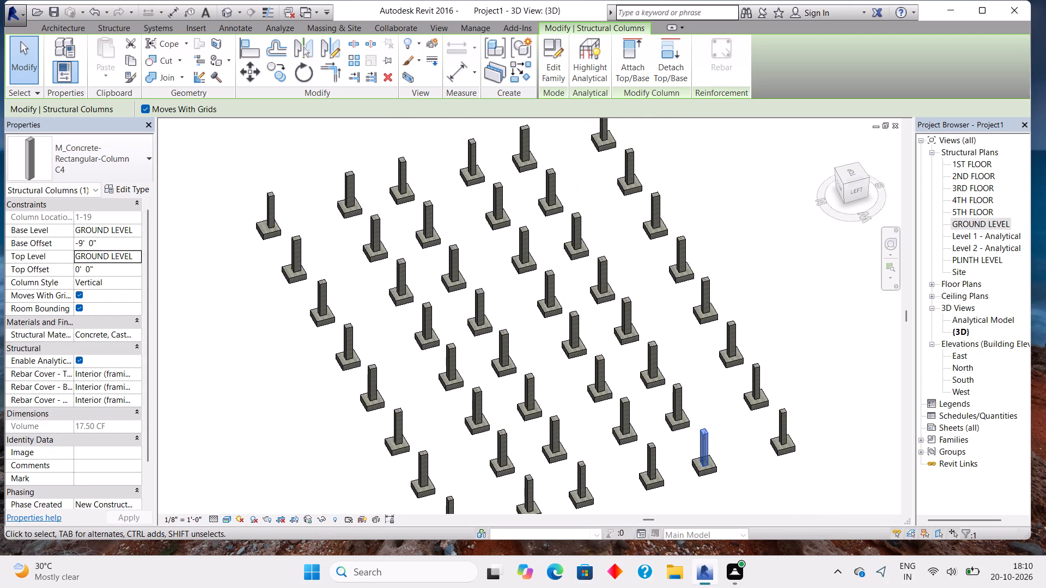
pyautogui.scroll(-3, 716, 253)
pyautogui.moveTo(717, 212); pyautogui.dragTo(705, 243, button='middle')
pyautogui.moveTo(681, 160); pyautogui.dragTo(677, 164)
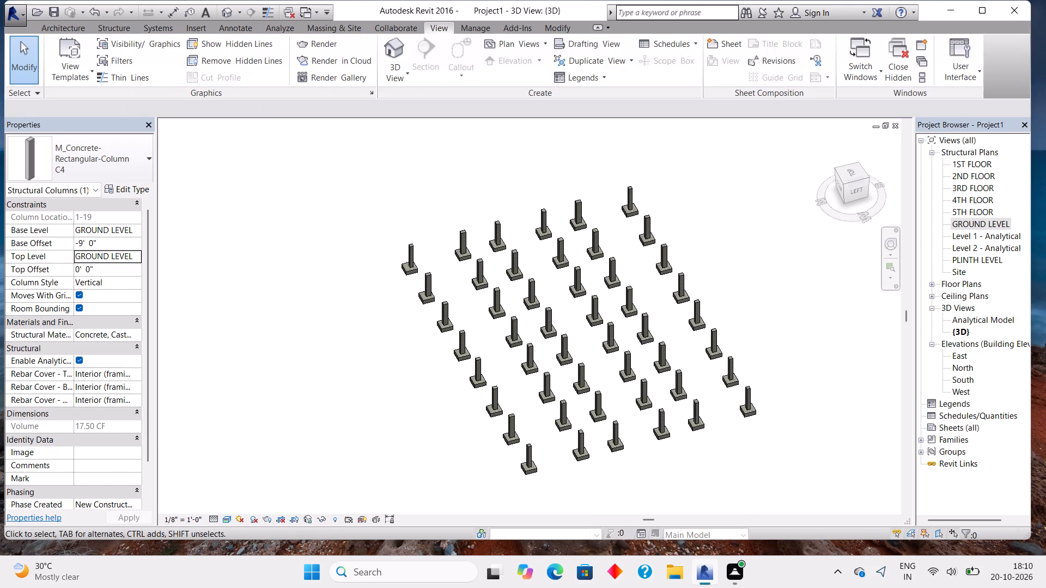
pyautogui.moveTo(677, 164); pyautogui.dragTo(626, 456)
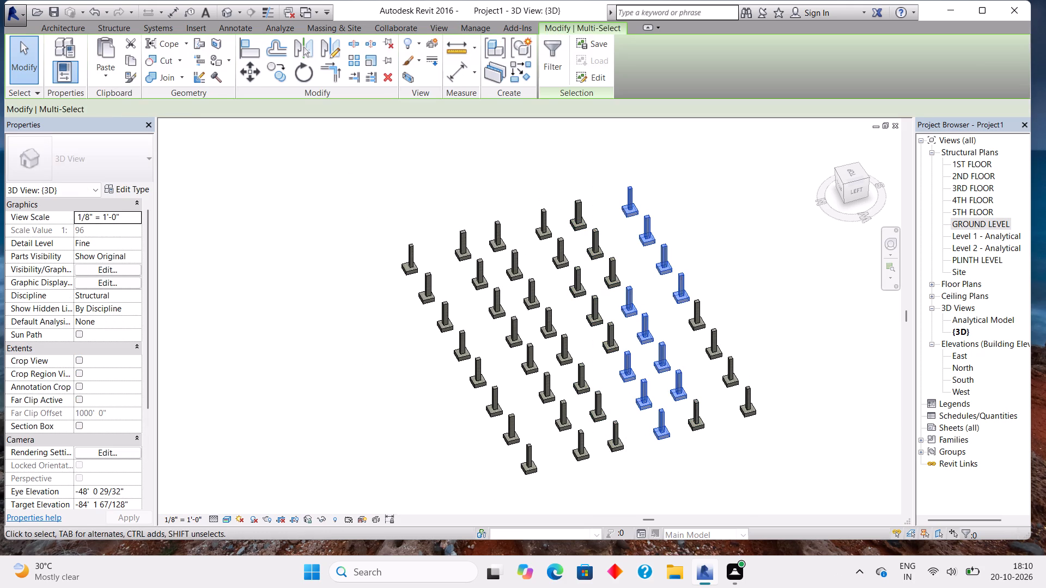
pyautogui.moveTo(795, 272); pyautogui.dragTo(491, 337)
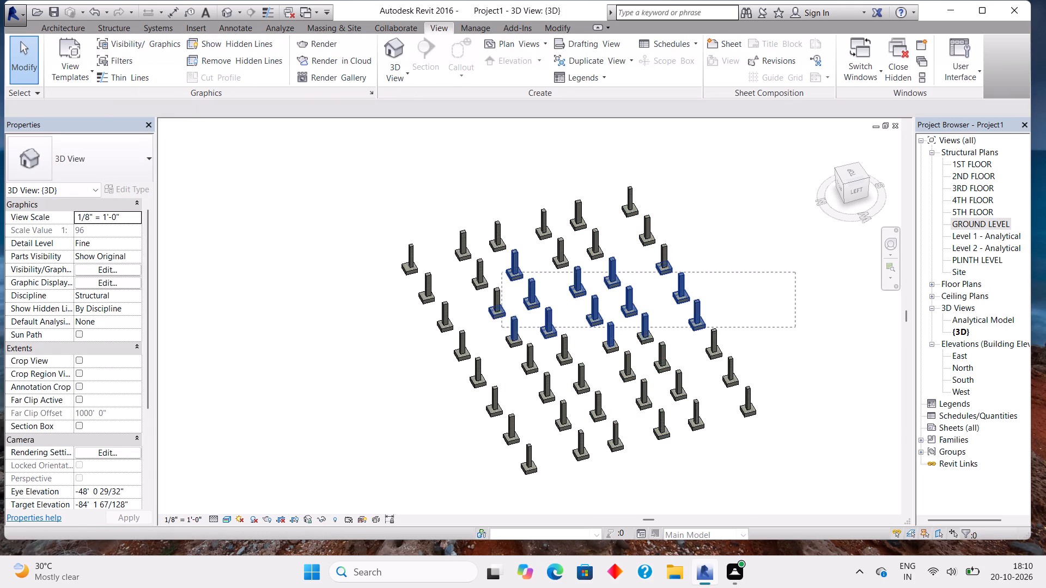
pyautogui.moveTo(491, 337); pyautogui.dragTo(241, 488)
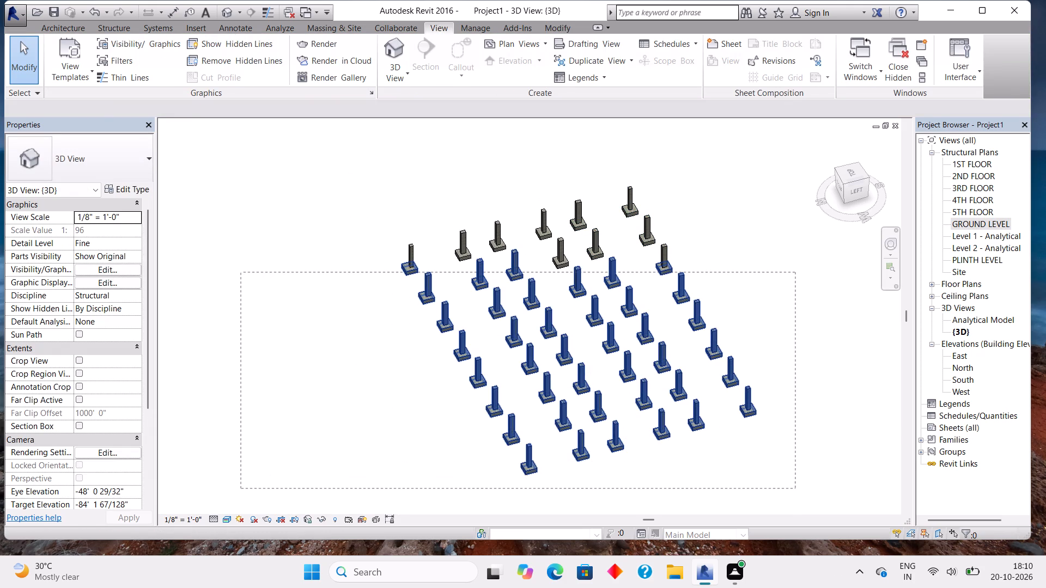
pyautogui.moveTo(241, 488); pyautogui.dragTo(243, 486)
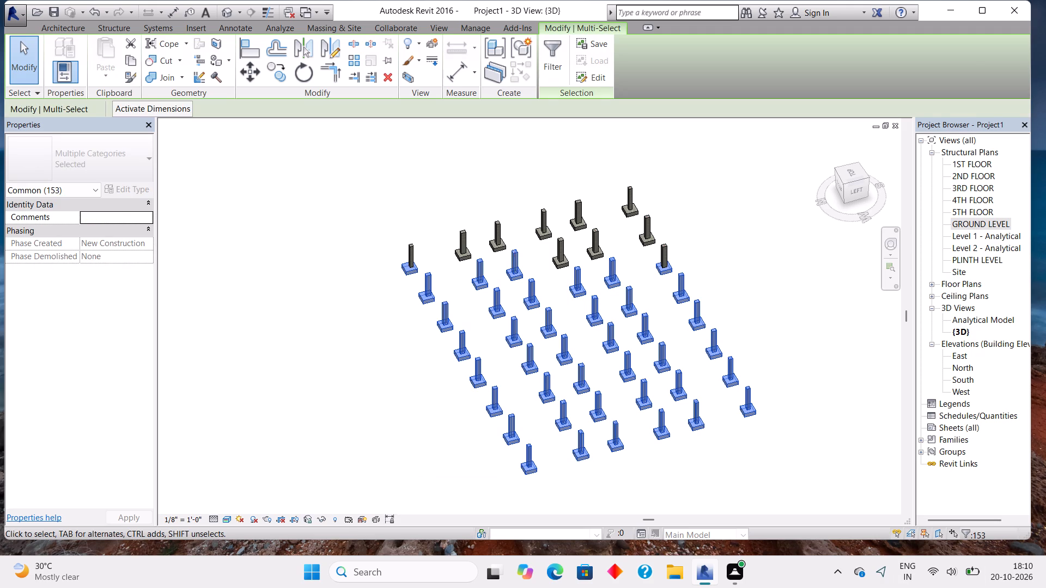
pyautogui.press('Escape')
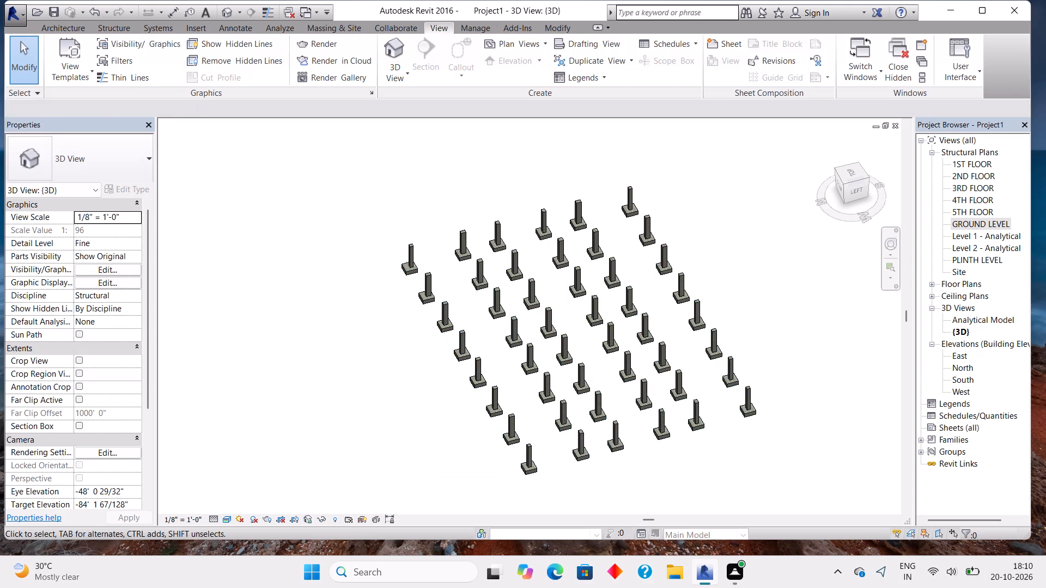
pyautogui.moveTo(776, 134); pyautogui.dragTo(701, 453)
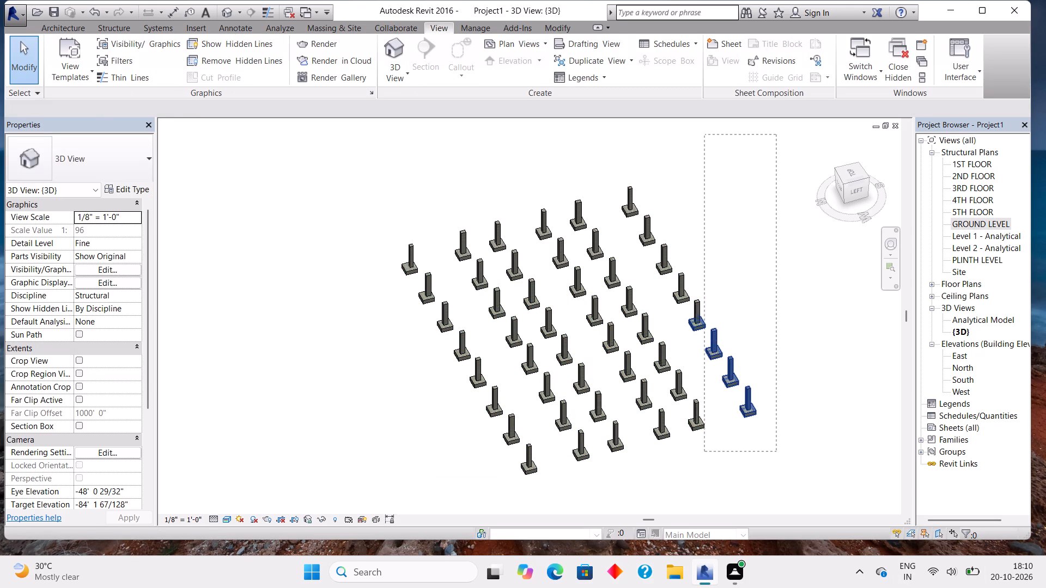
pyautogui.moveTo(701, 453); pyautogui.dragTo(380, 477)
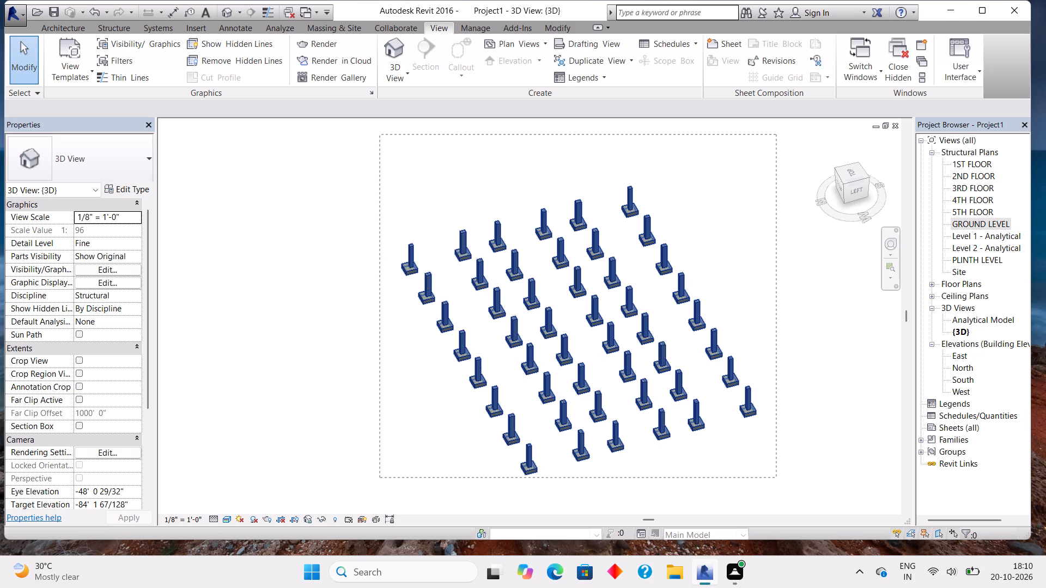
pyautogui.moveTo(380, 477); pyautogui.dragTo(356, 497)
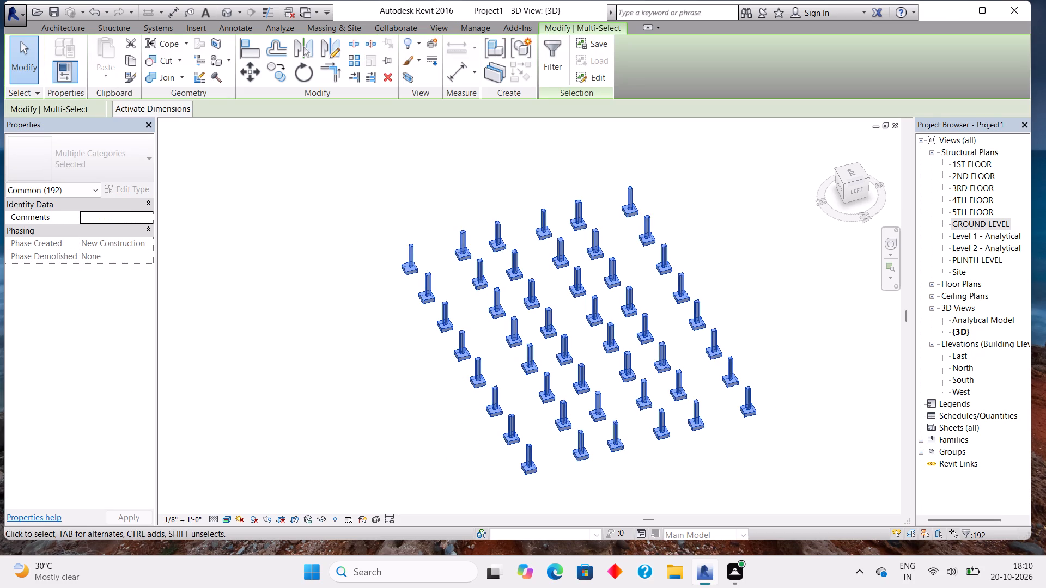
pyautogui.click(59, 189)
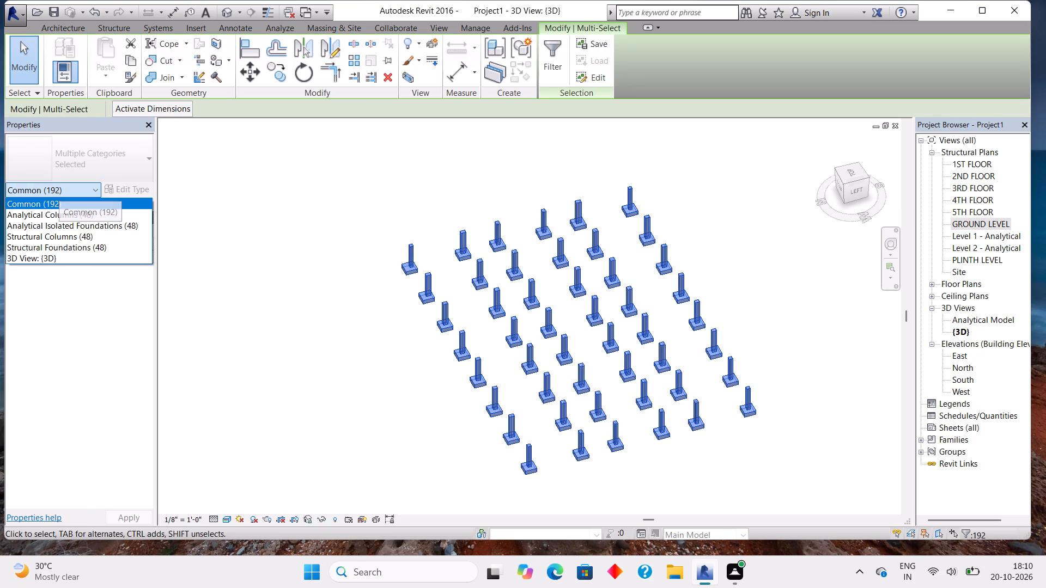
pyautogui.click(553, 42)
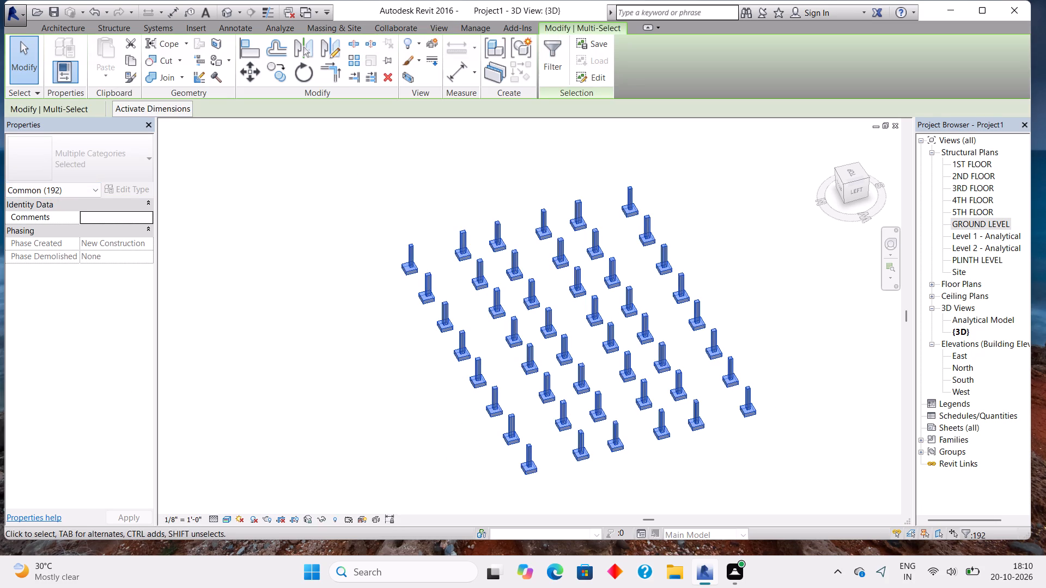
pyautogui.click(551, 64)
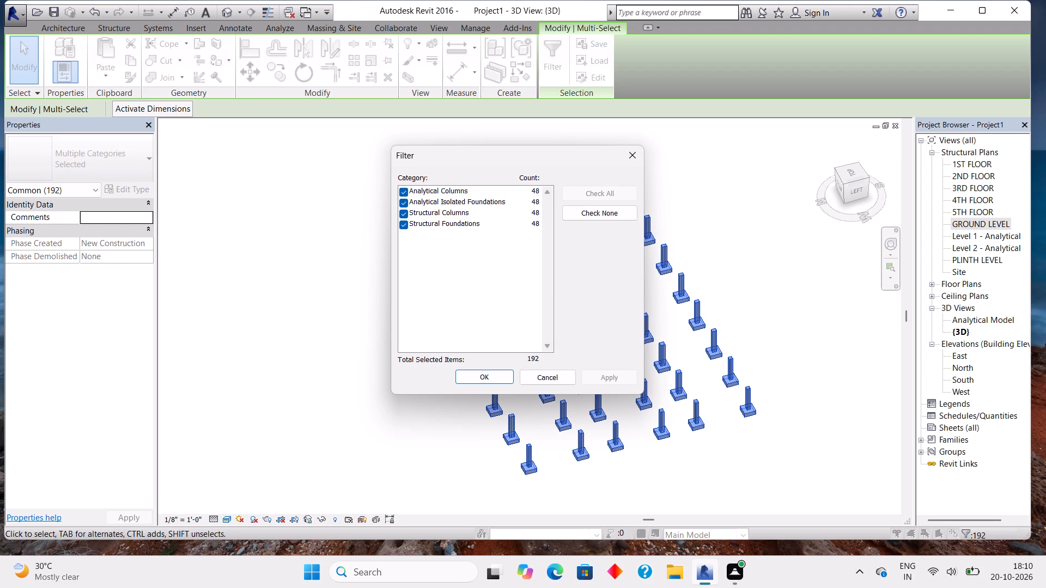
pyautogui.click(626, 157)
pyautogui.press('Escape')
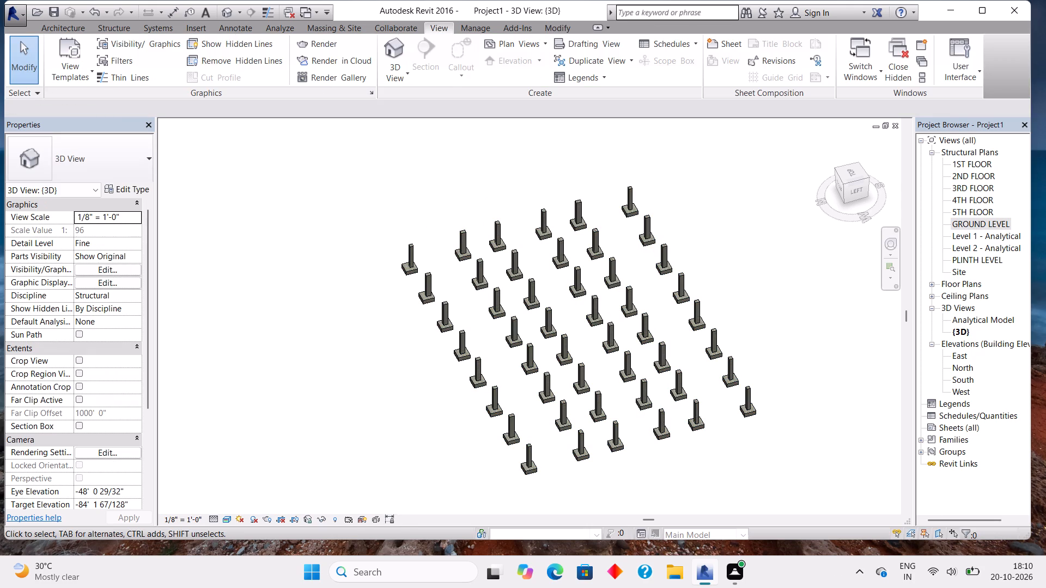
# Set the top level of the C1 column at grid intersection 8-15 to 5TH FLOOR.
pyautogui.click(407, 259)
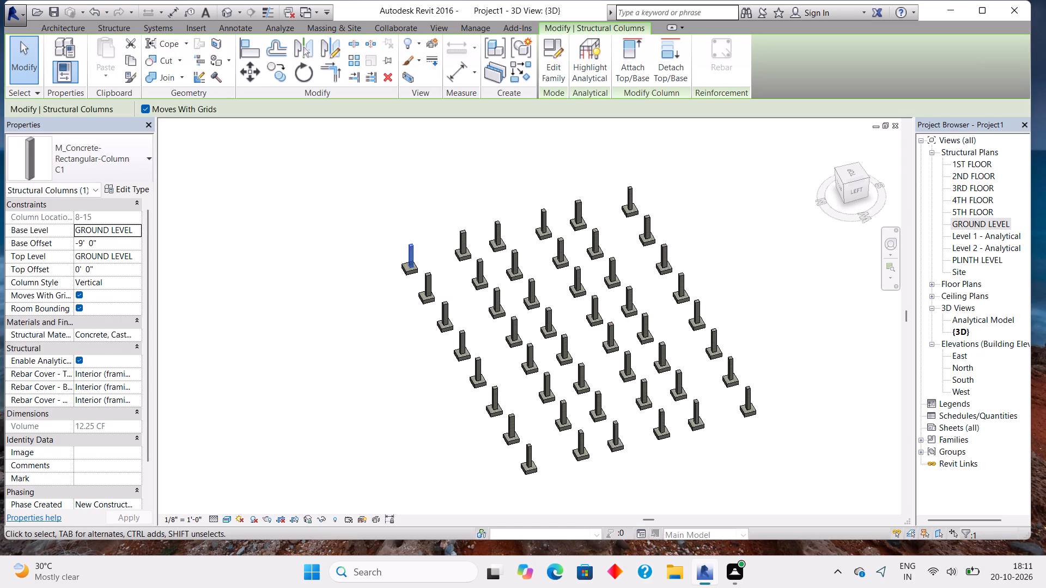
pyautogui.click(110, 253)
pyautogui.click(134, 254)
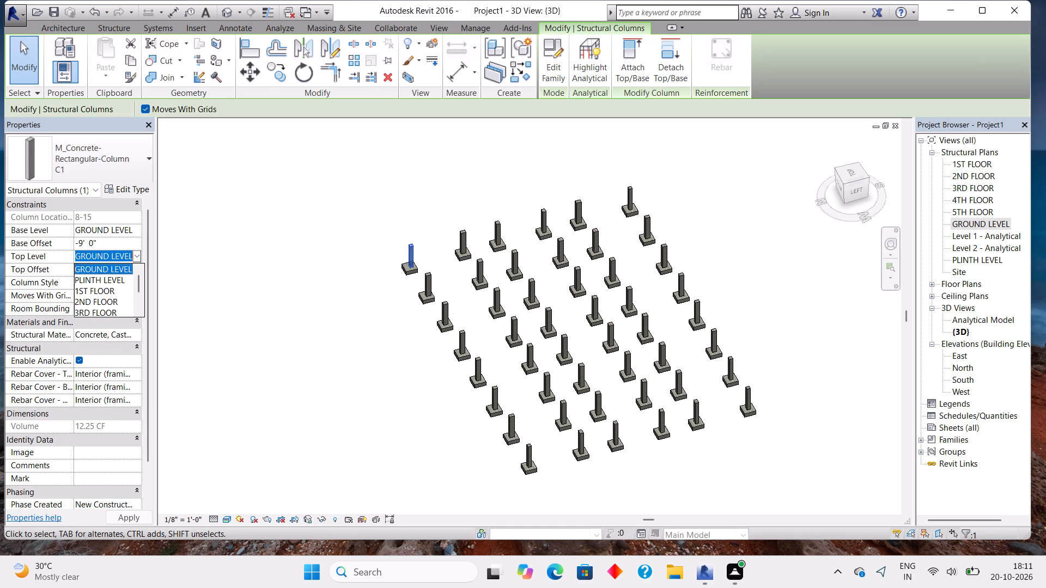
pyautogui.scroll(-8, 107, 299)
pyautogui.click(107, 299)
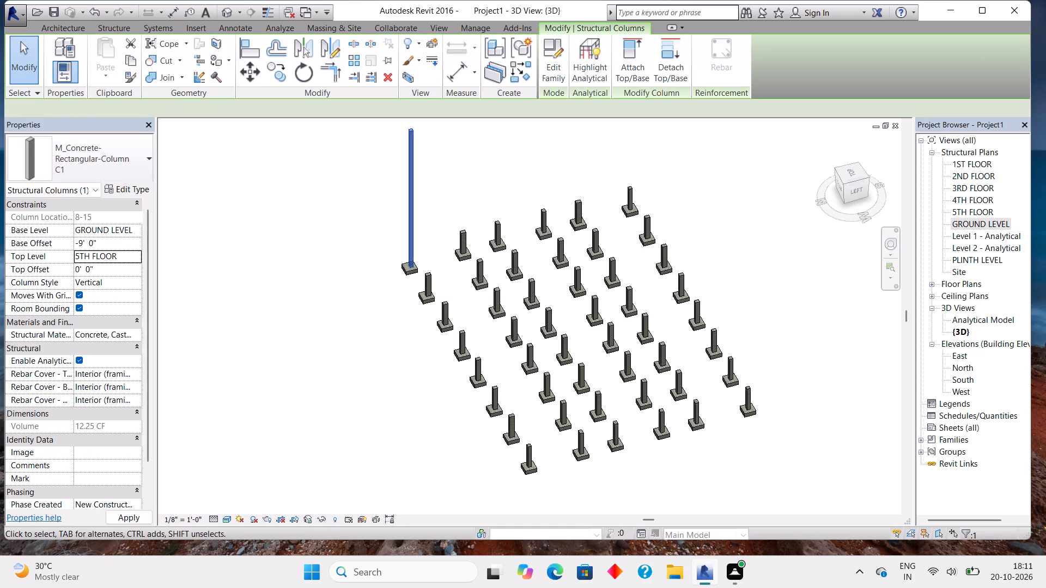
# Set the top level of the C4 column at grid intersection 8-16 to 5TH FLOOR.
pyautogui.click(461, 241)
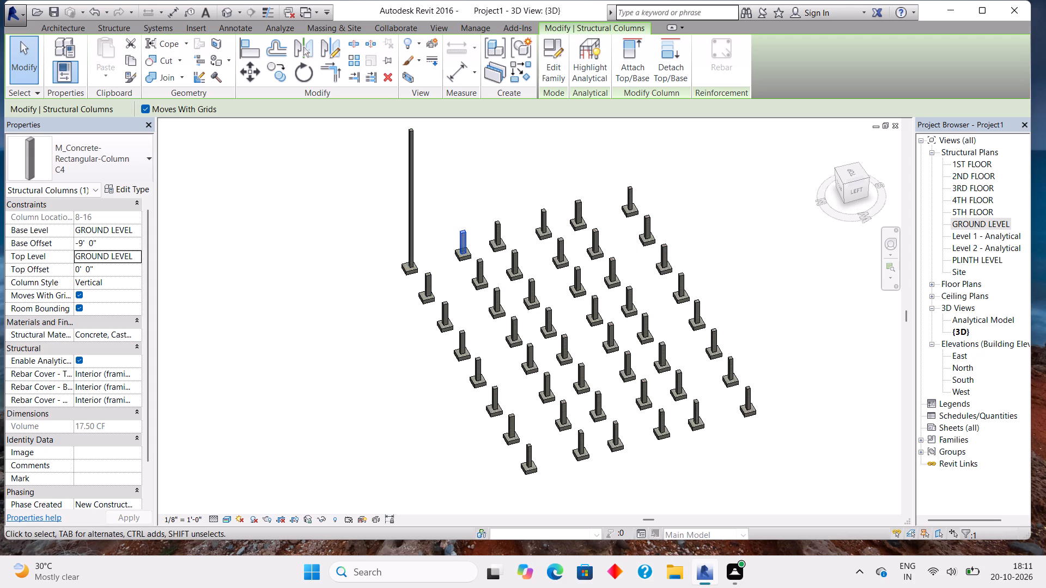
pyautogui.click(137, 168)
pyautogui.click(327, 266)
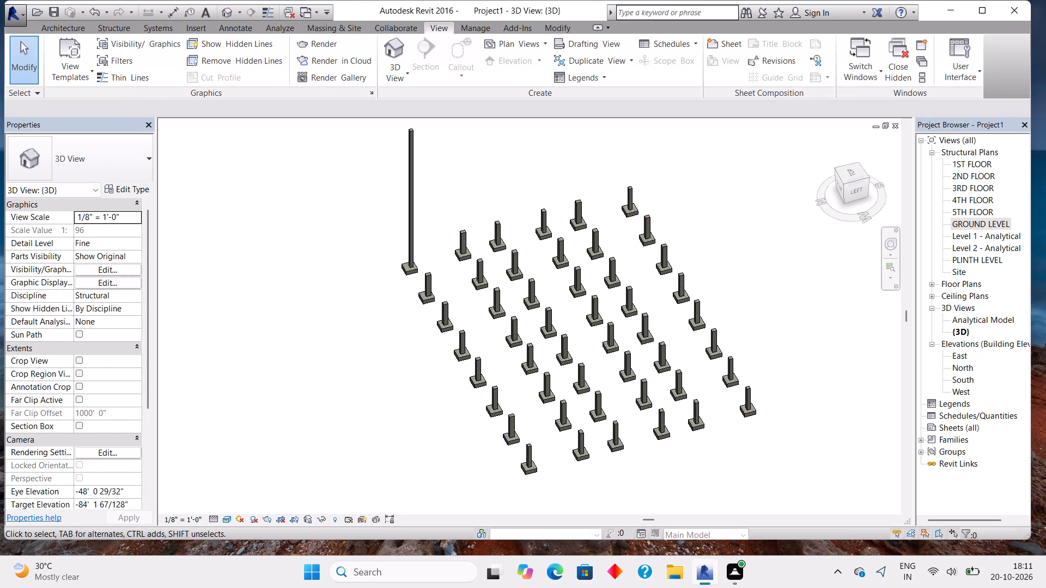
pyautogui.click(459, 240)
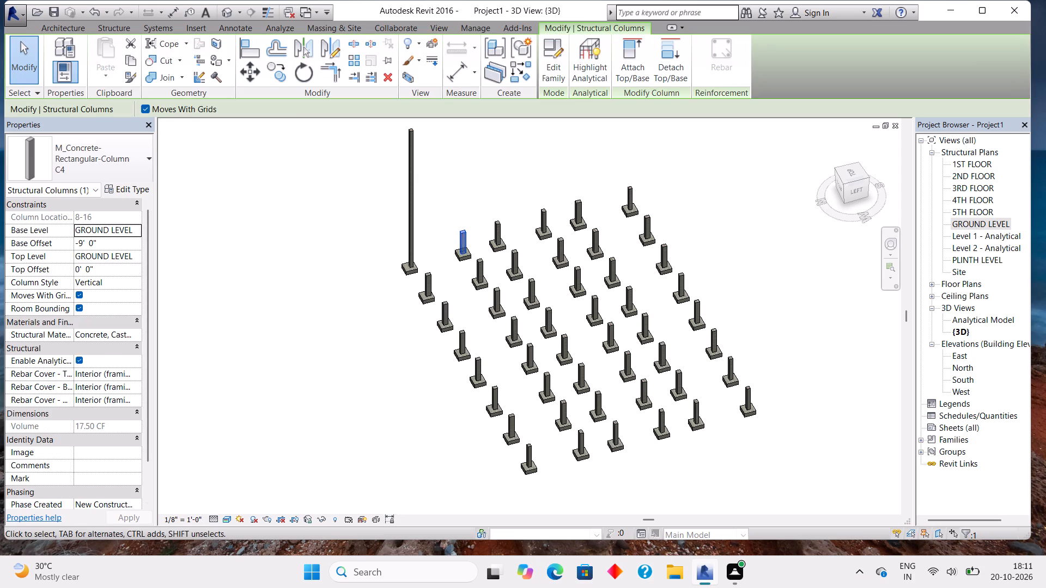
pyautogui.click(134, 256)
pyautogui.scroll(-5, 112, 290)
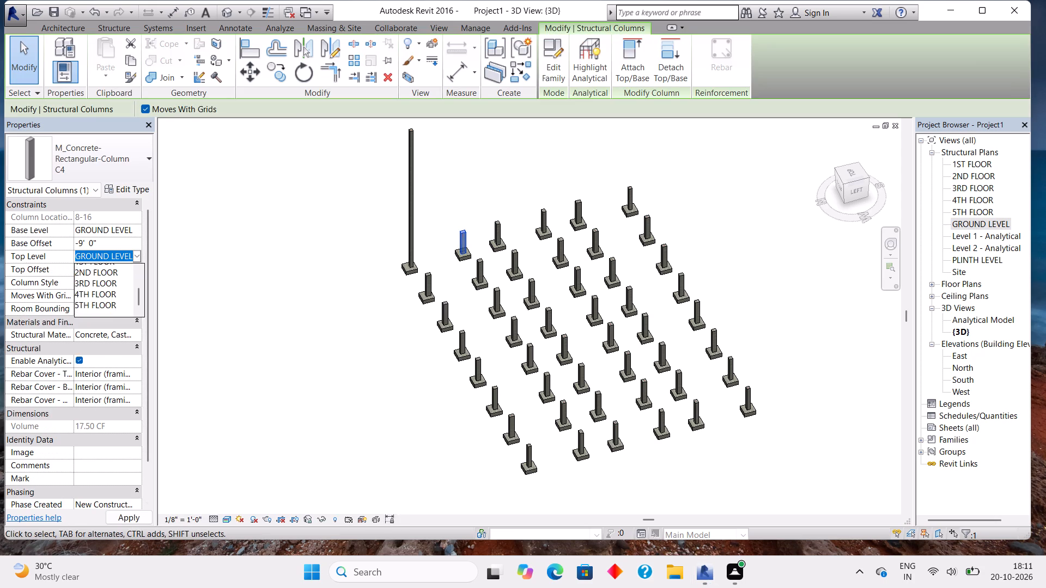
pyautogui.scroll(-4, 112, 290)
pyautogui.click(106, 298)
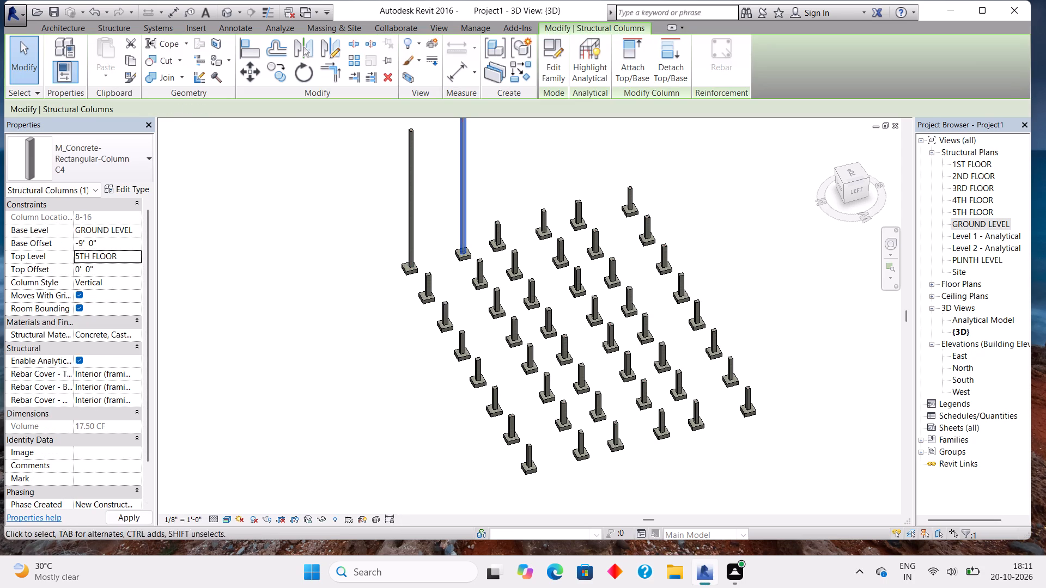
# Set the top level of the C2 column at grid intersection 8-17 to 5TH FLOOR.
pyautogui.scroll(-3, 457, 245)
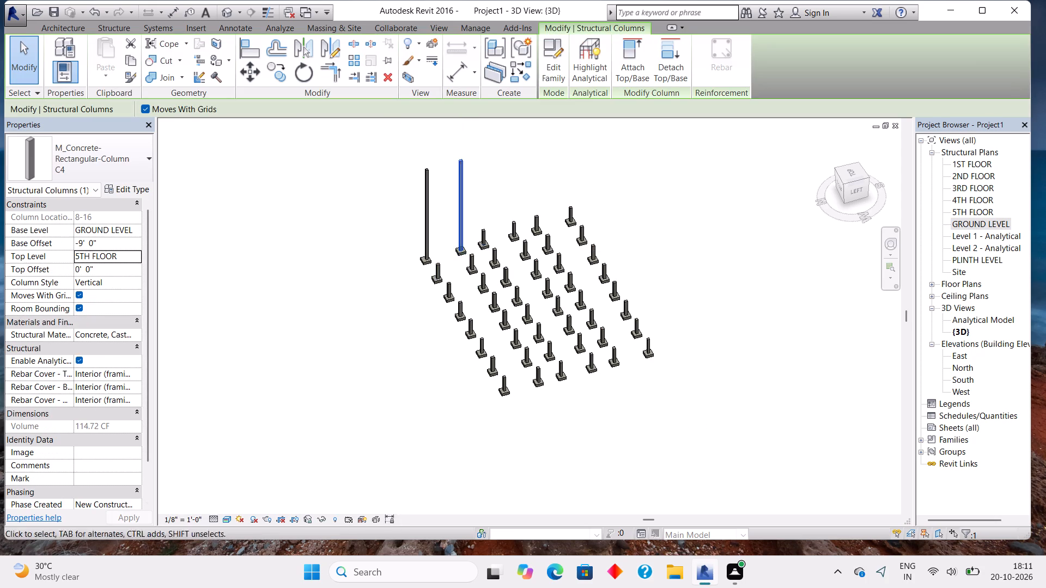
pyautogui.click(478, 235)
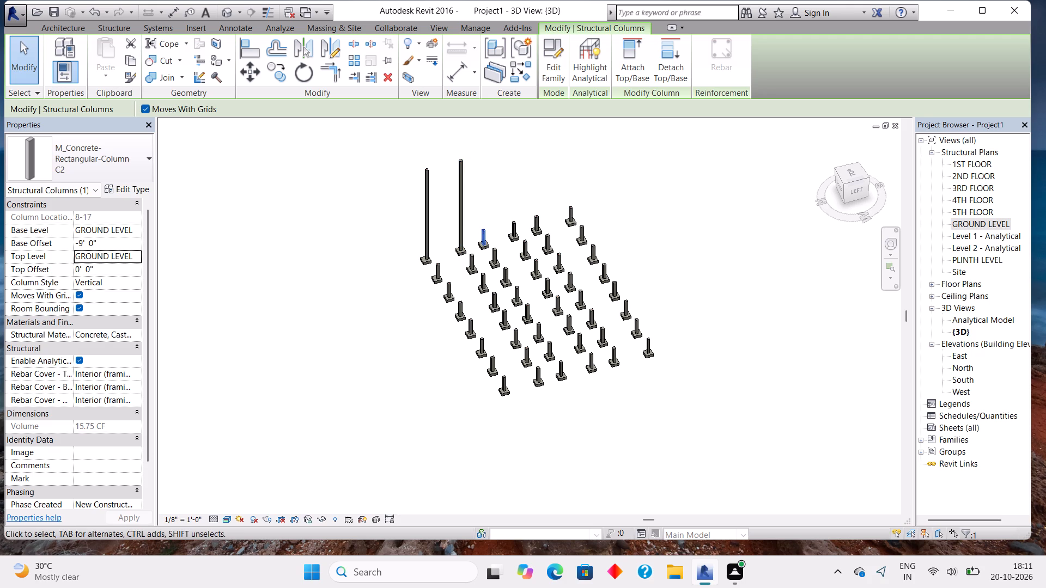
pyautogui.click(137, 253)
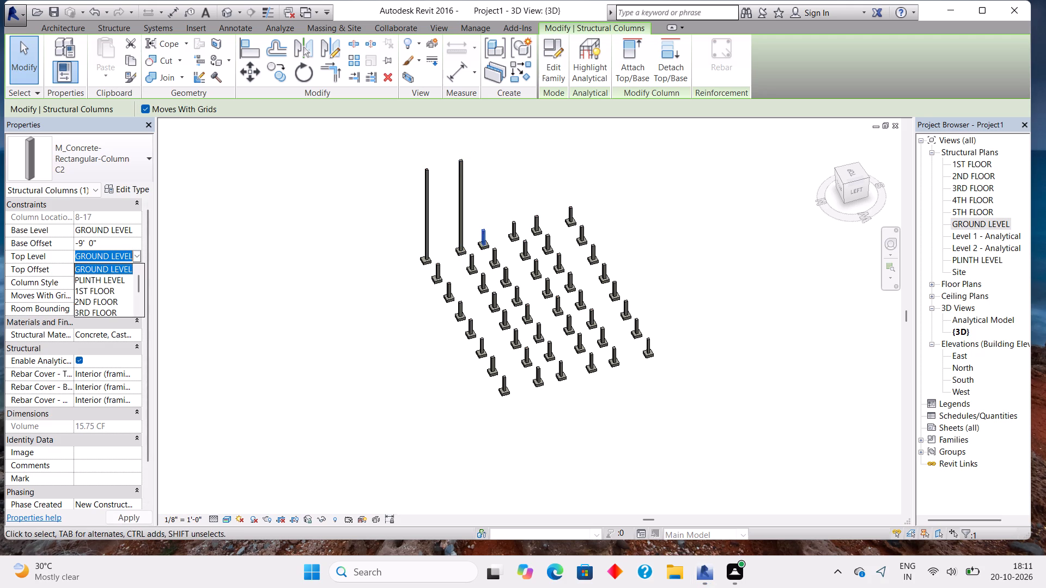
pyautogui.scroll(-10, 101, 279)
pyautogui.click(100, 301)
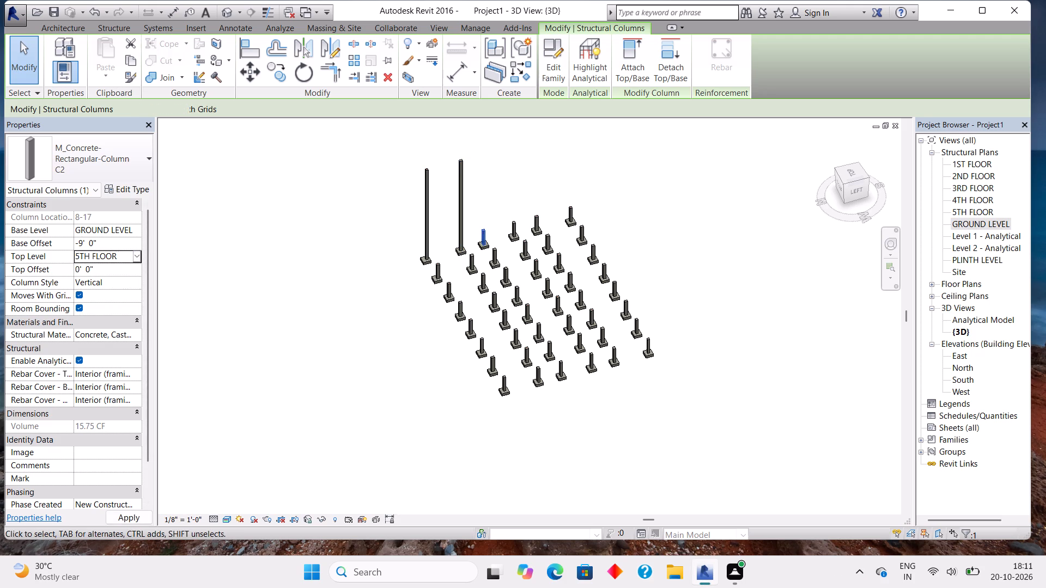
# Set the top level of the C2 column at grid intersection 8-18 to 5TH FLOOR.
pyautogui.click(510, 227)
pyautogui.click(125, 255)
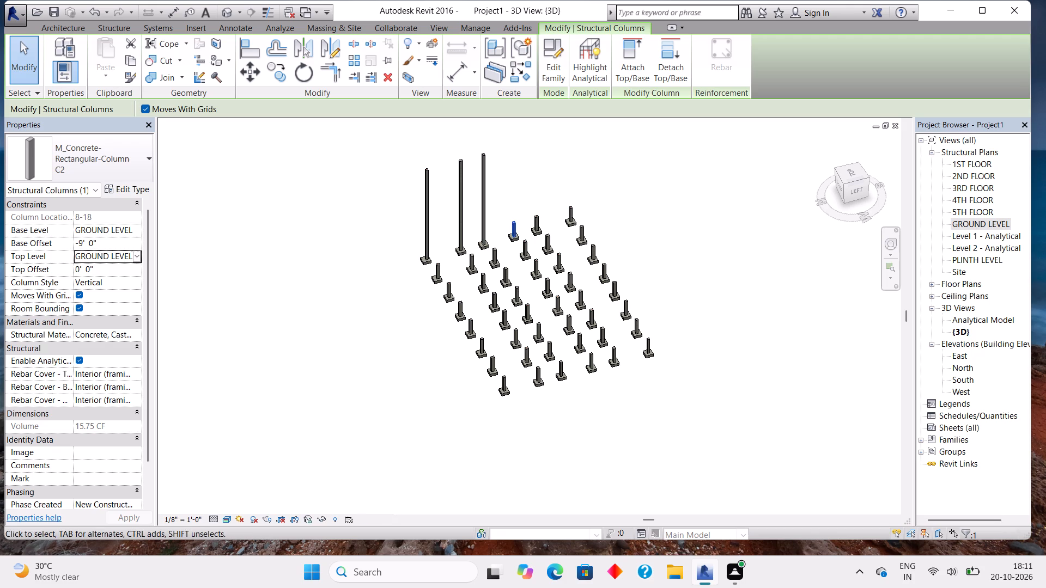
pyautogui.press('Escape')
pyautogui.click(134, 252)
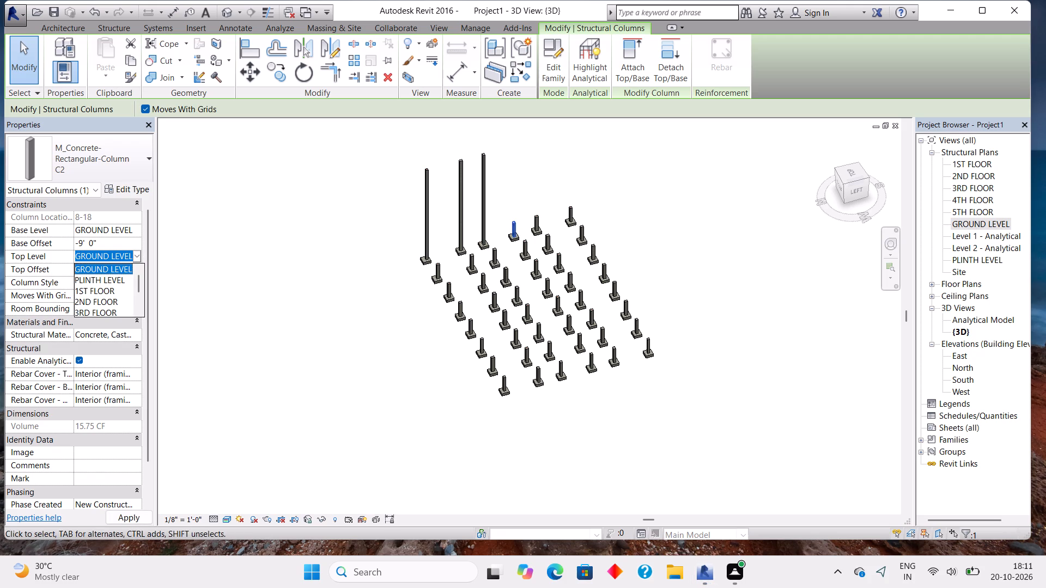
pyautogui.scroll(-9, 105, 303)
pyautogui.click(105, 303)
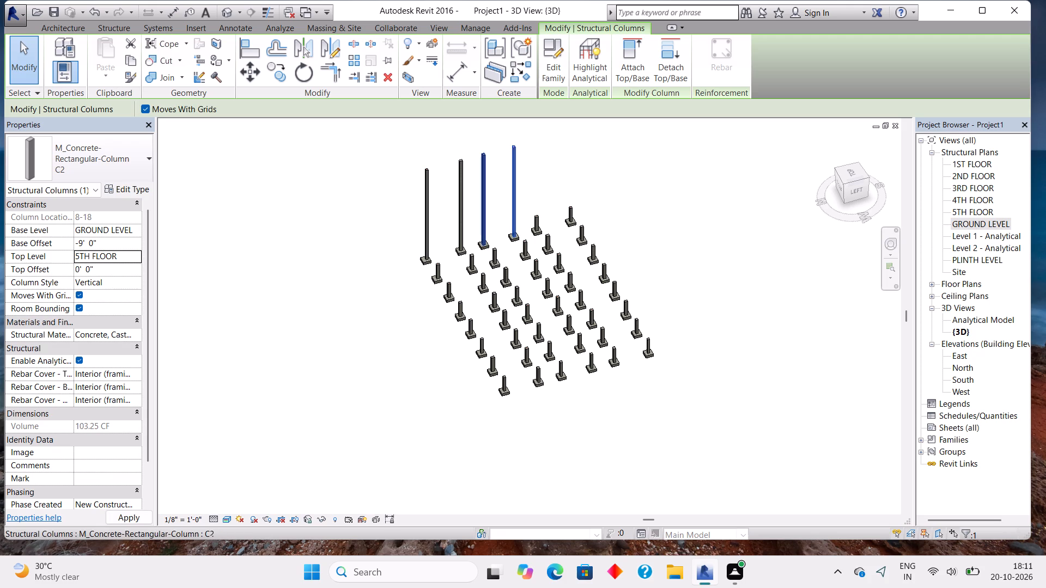
# Set the top level of the C4 column at grid intersection 8-19 to 5TH FLOOR.
pyautogui.click(539, 224)
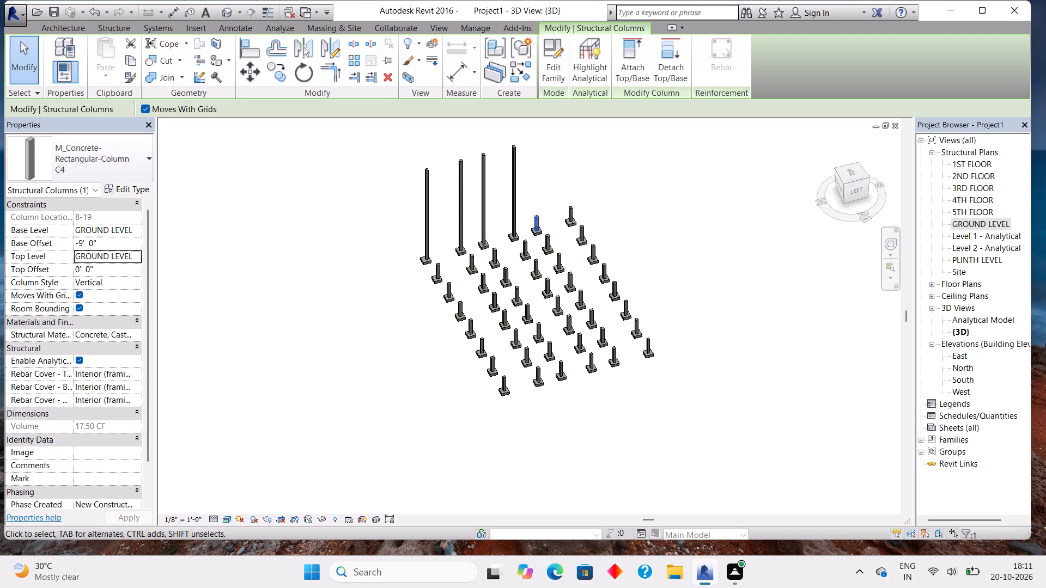
pyautogui.click(135, 256)
pyautogui.scroll(-7, 83, 291)
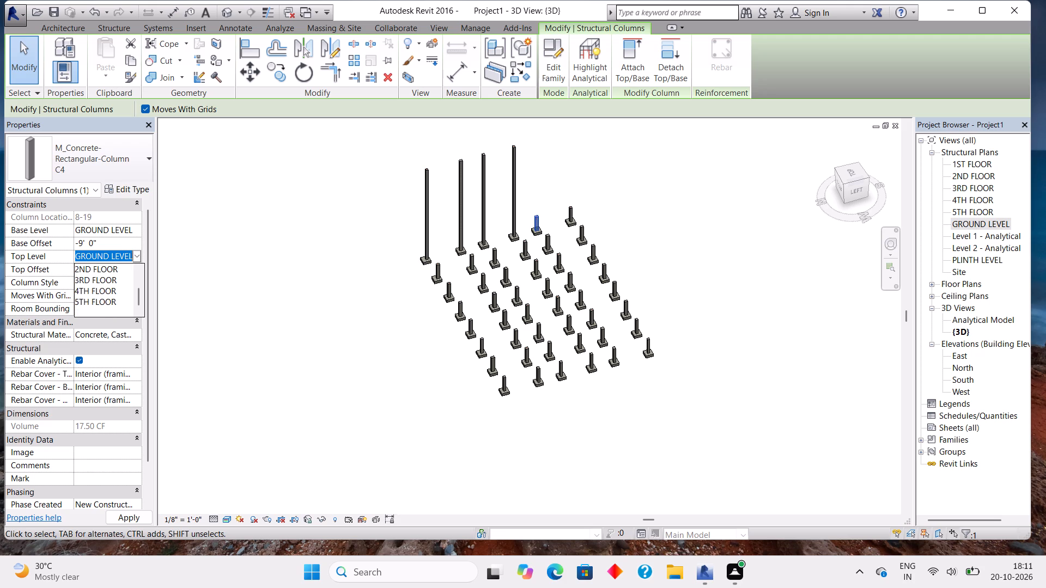
pyautogui.scroll(-2, 83, 291)
pyautogui.click(93, 299)
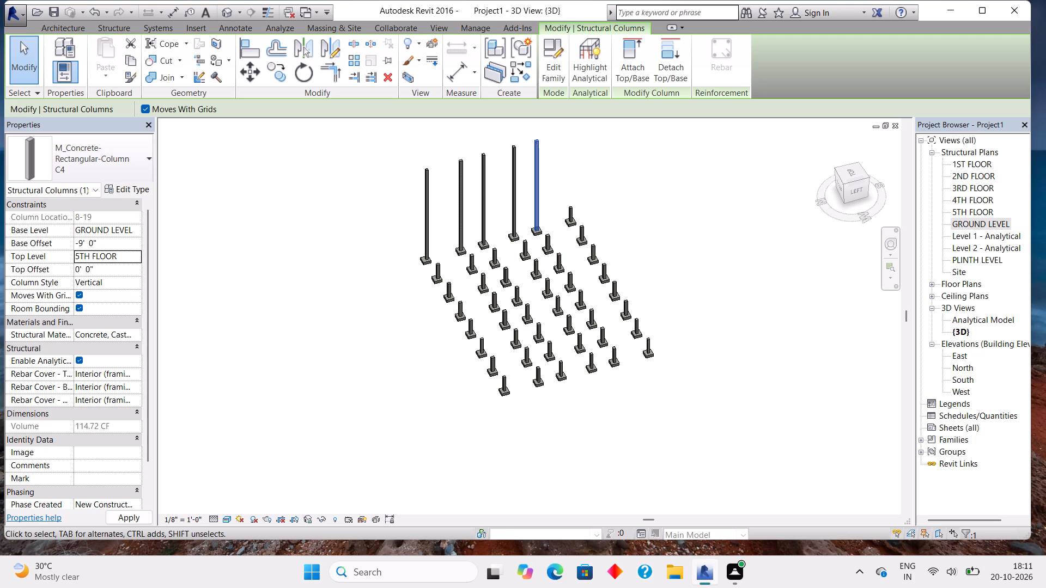
# Set the top level of the C1 column at grid intersection 8-20 to 5TH FLOOR.
pyautogui.click(573, 211)
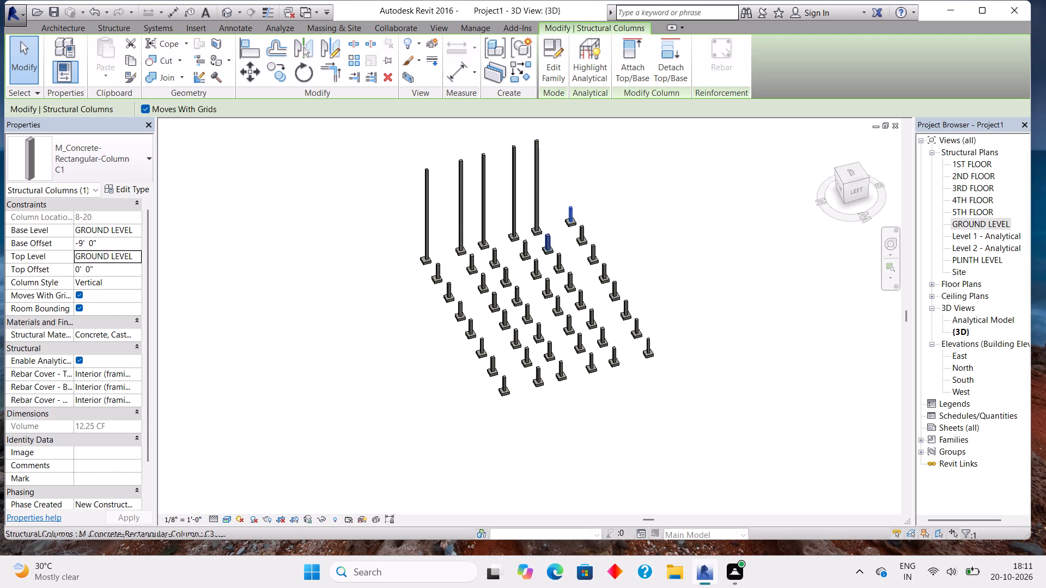
pyautogui.click(135, 258)
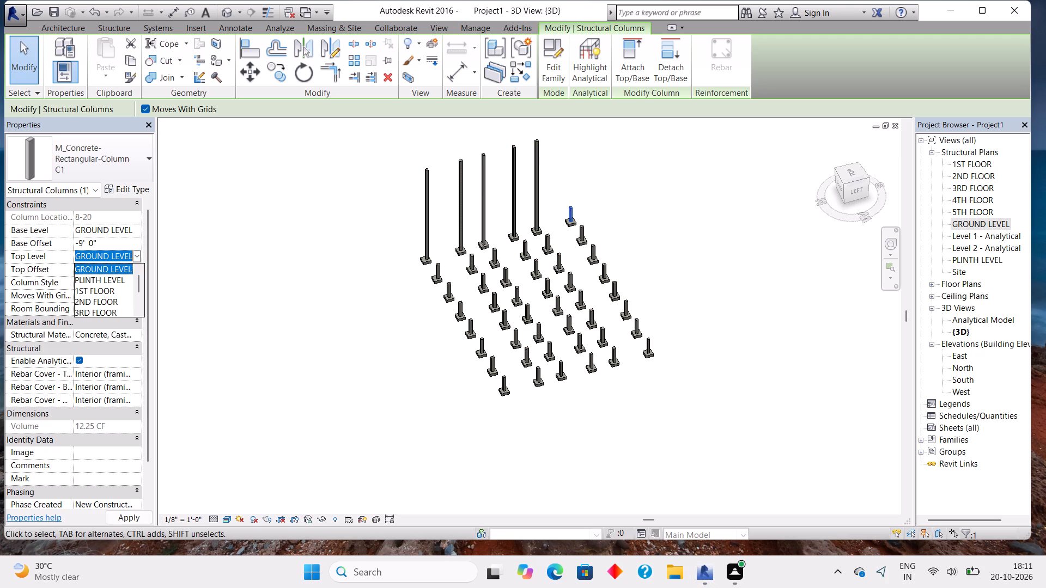
pyautogui.scroll(-10, 111, 283)
pyautogui.click(104, 304)
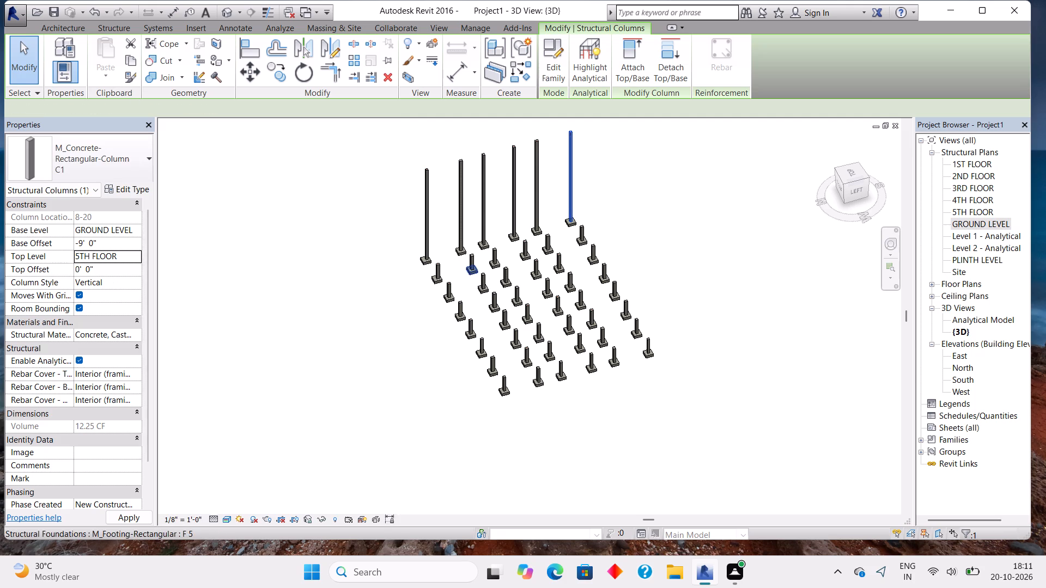
# Select the block of 14 short structural columns on the grid 15 side together and set their top level to 5TH FLOOR.
pyautogui.moveTo(519, 419); pyautogui.dragTo(518, 400)
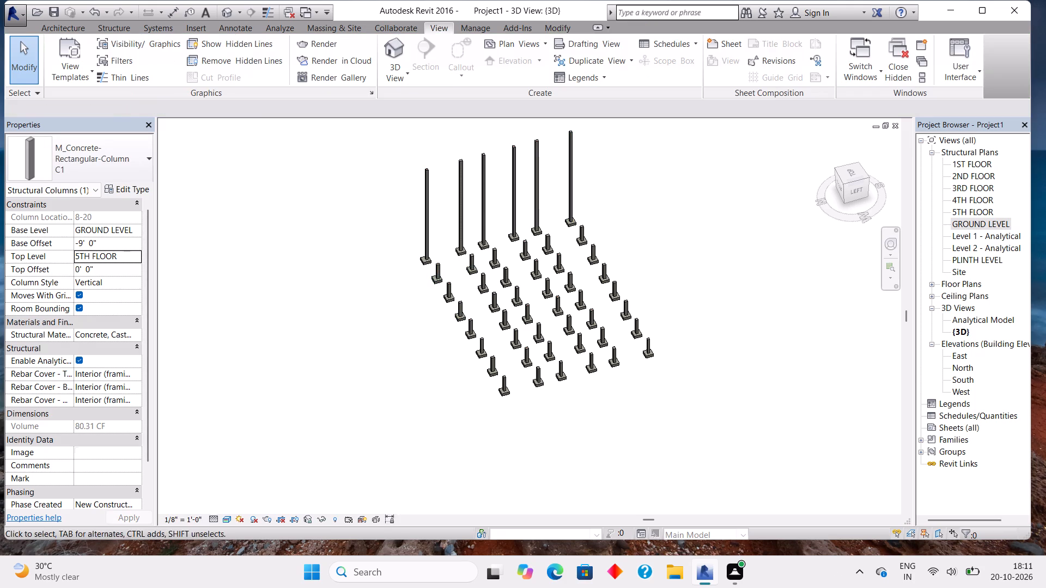
pyautogui.moveTo(518, 400); pyautogui.dragTo(425, 268)
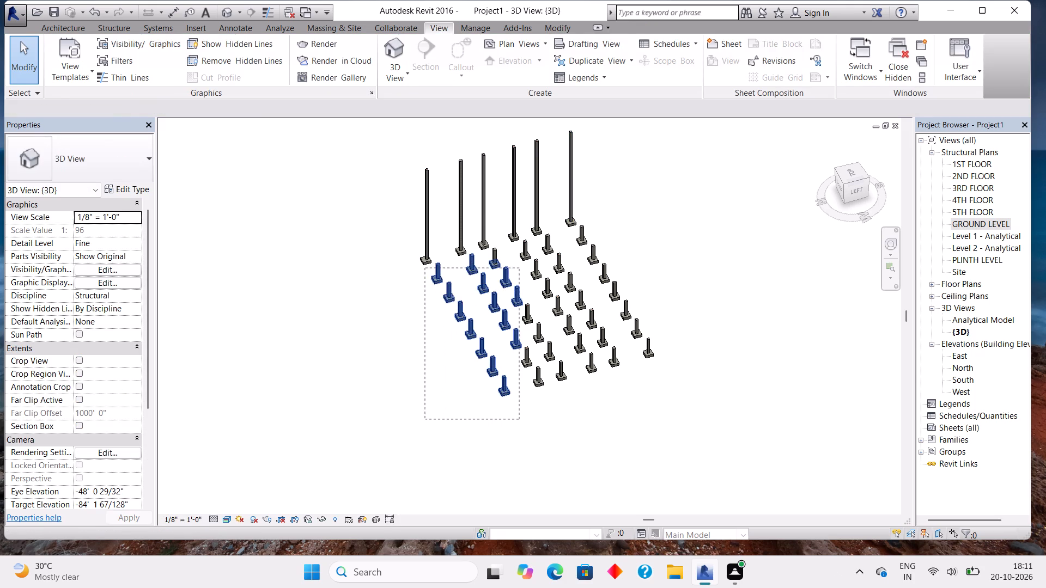
pyautogui.click(75, 191)
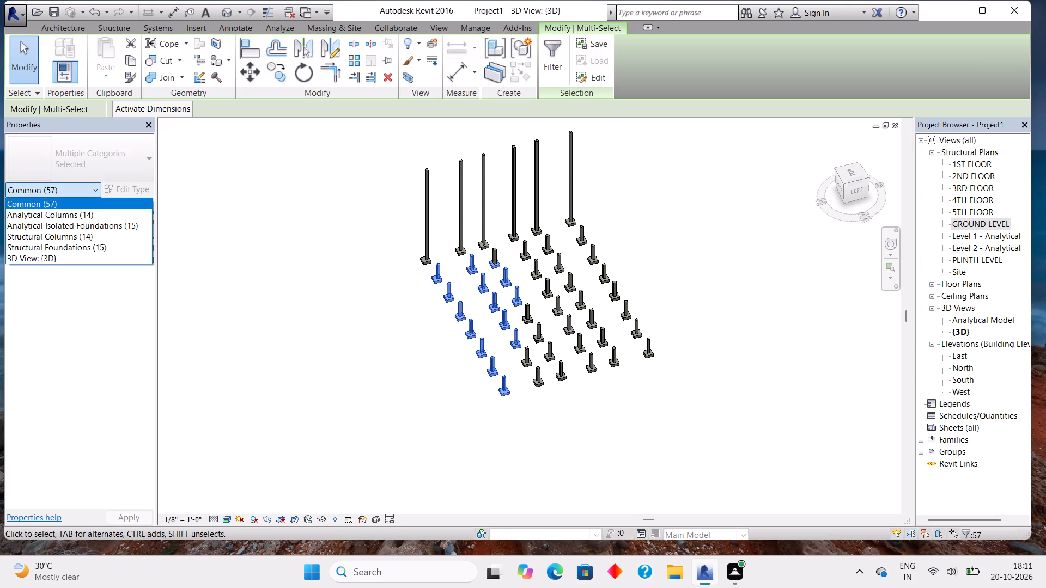
pyautogui.click(68, 225)
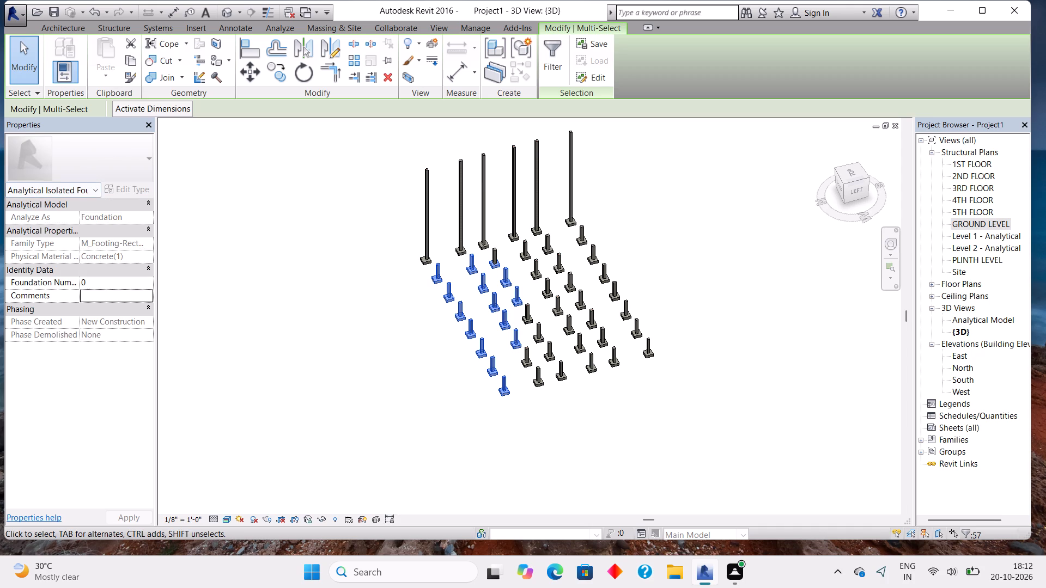
pyautogui.click(35, 184)
pyautogui.click(51, 211)
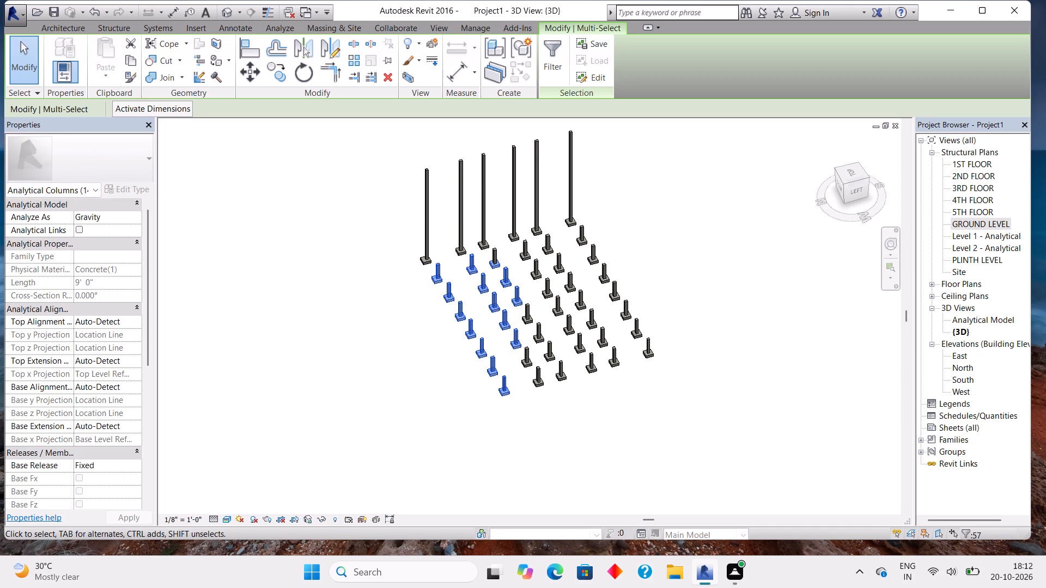
pyautogui.scroll(-8, 114, 324)
pyautogui.scroll(9, 114, 324)
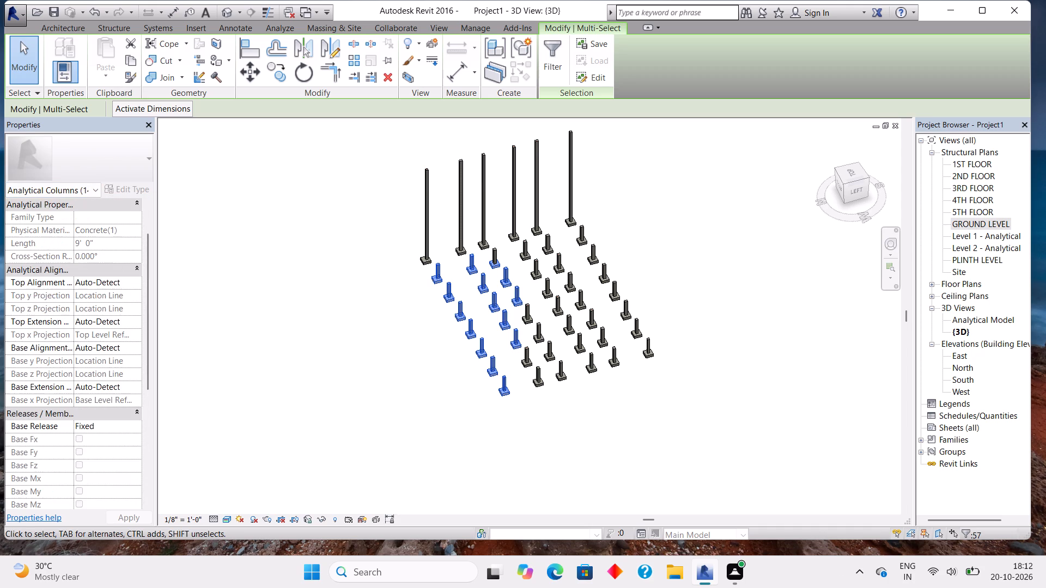
pyautogui.click(84, 196)
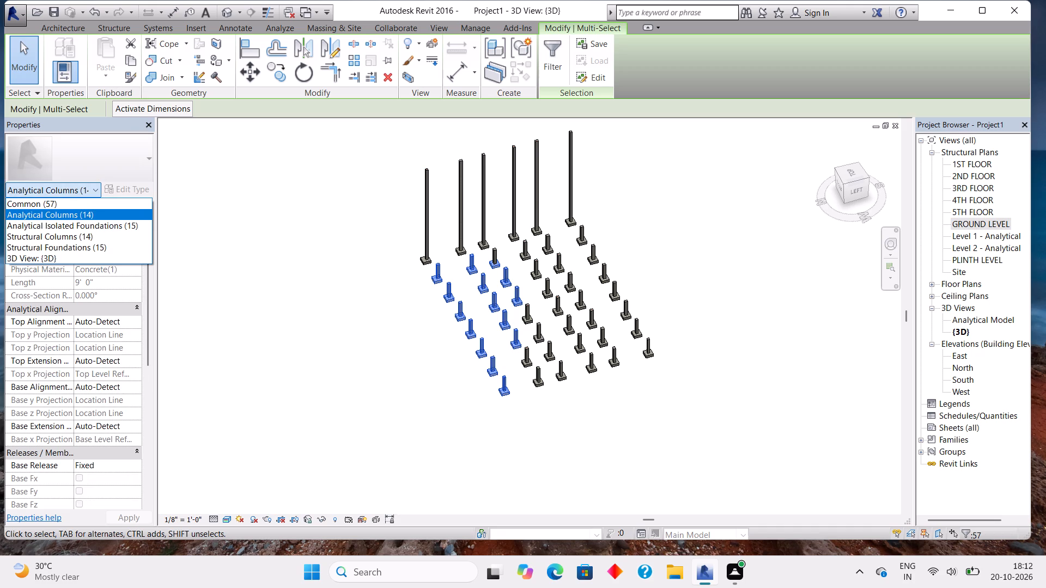
pyautogui.click(89, 236)
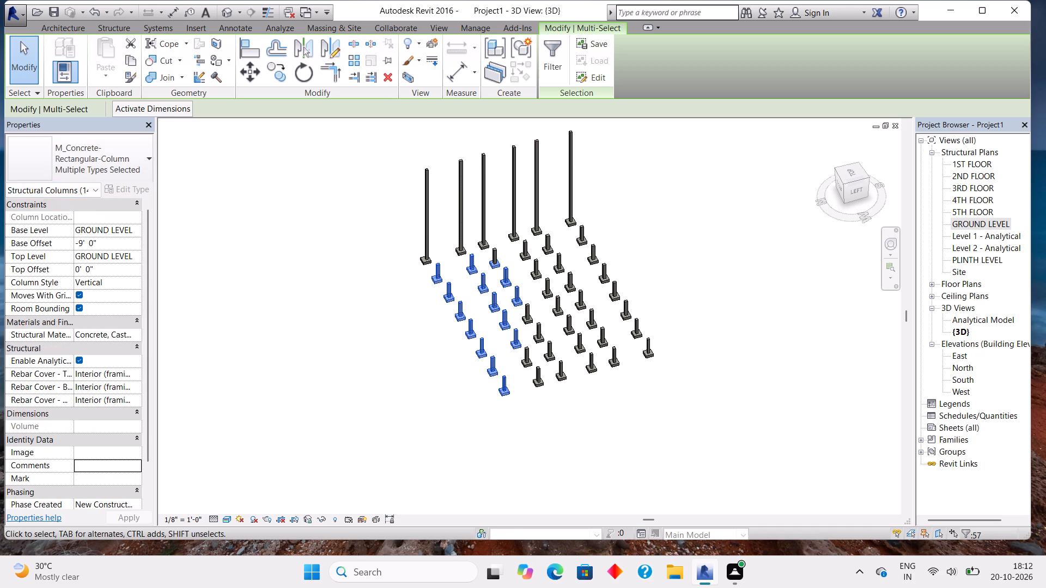
pyautogui.click(129, 253)
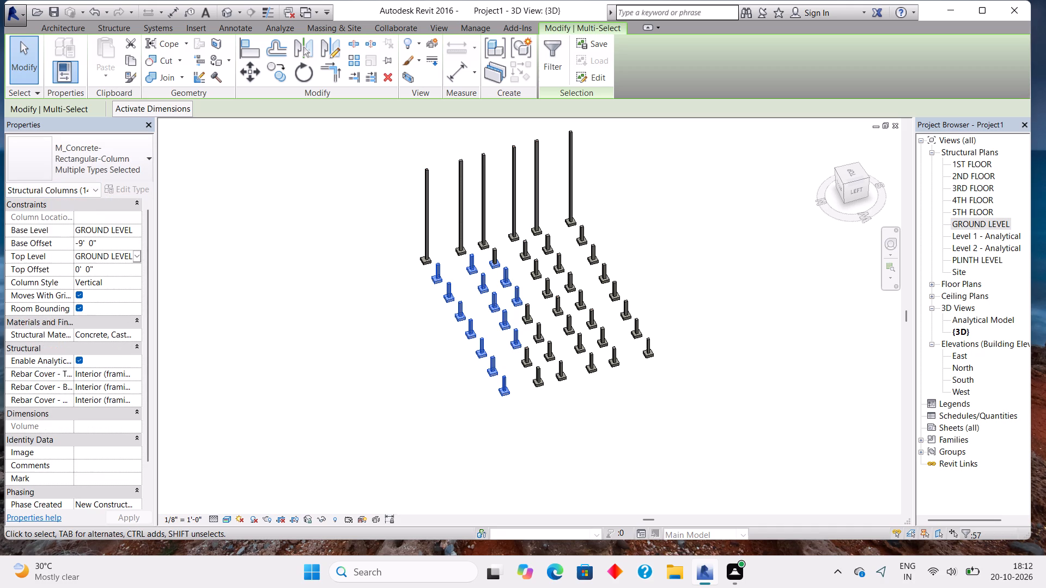
pyautogui.click(136, 256)
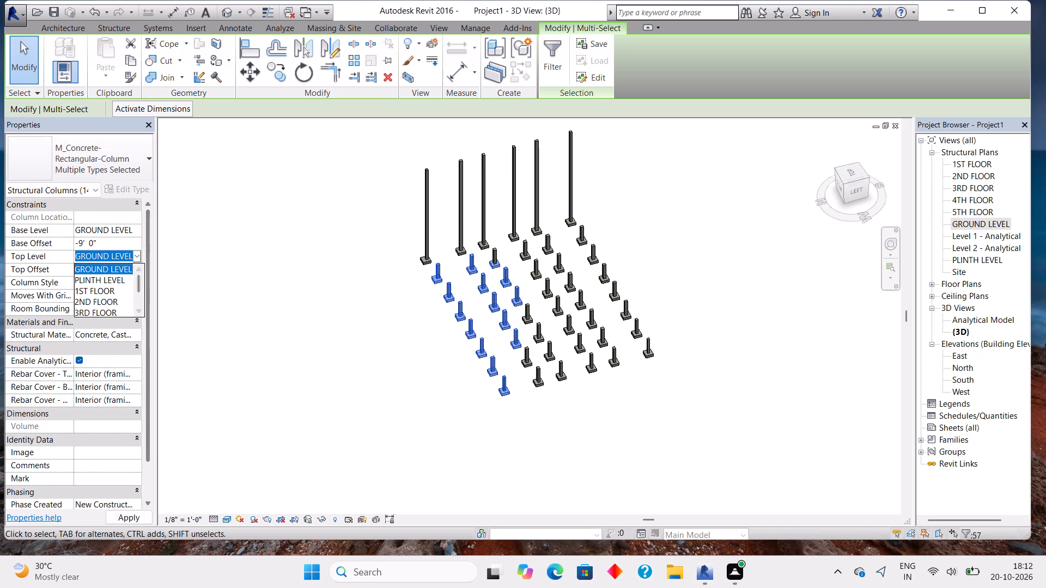
pyautogui.scroll(-8, 104, 293)
pyautogui.click(99, 300)
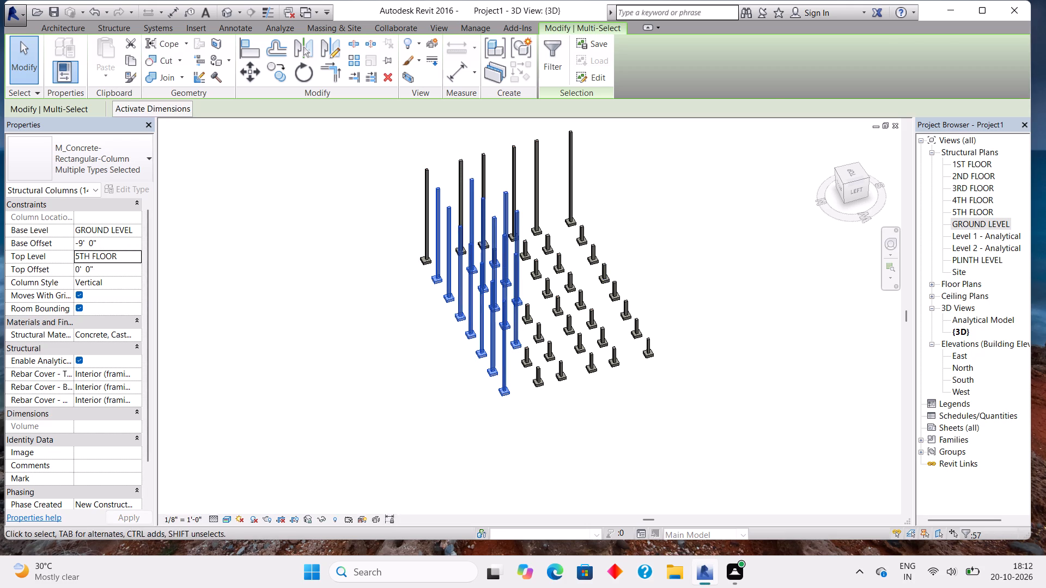
# Select the eight short structural columns on the grid 20 side, next to the 8-20 column, and set their top level to 5TH FLOOR.
pyautogui.moveTo(619, 210); pyautogui.dragTo(562, 371)
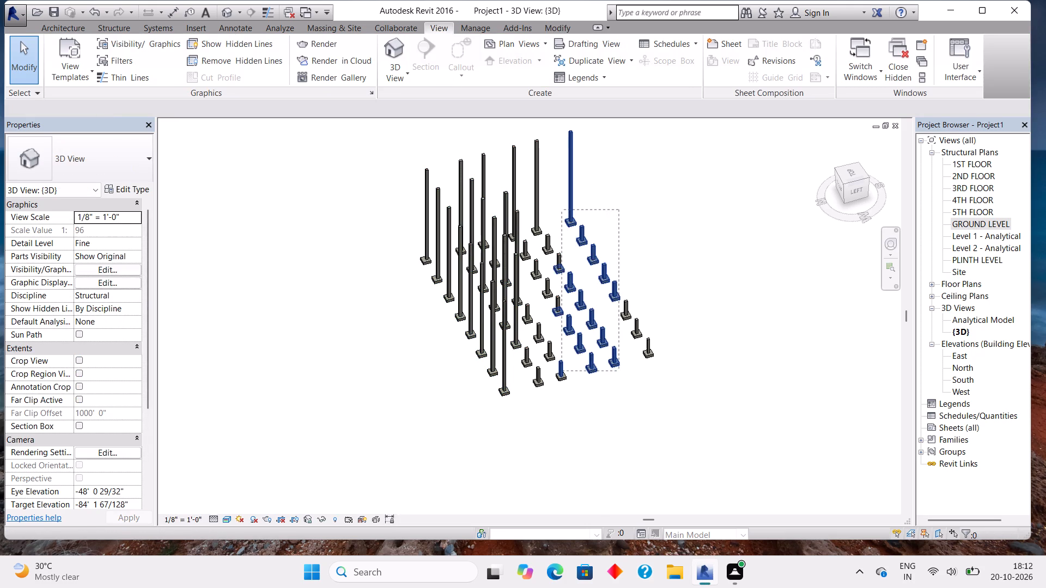
pyautogui.moveTo(562, 371); pyautogui.dragTo(579, 346)
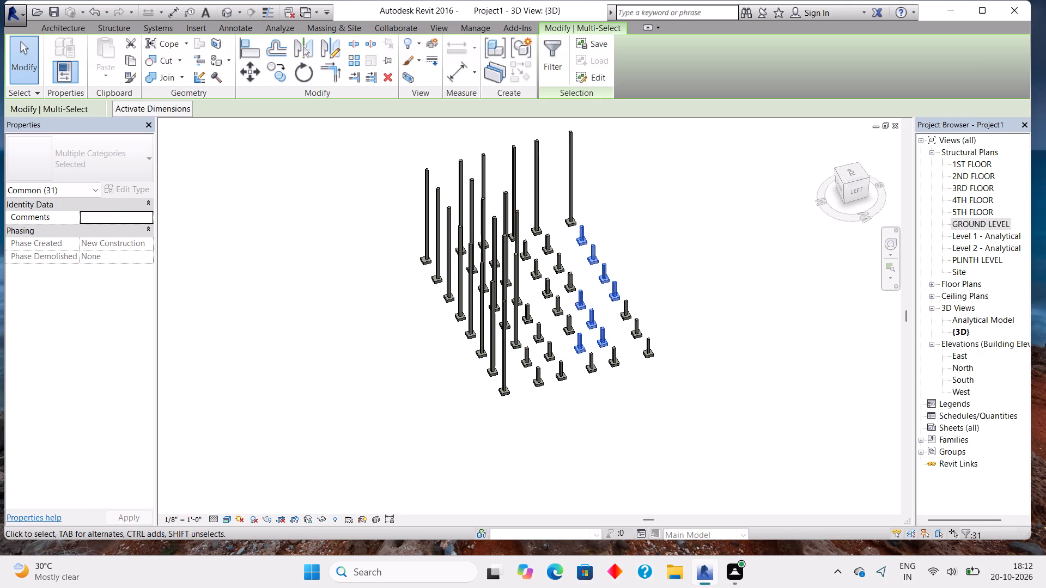
pyautogui.click(87, 188)
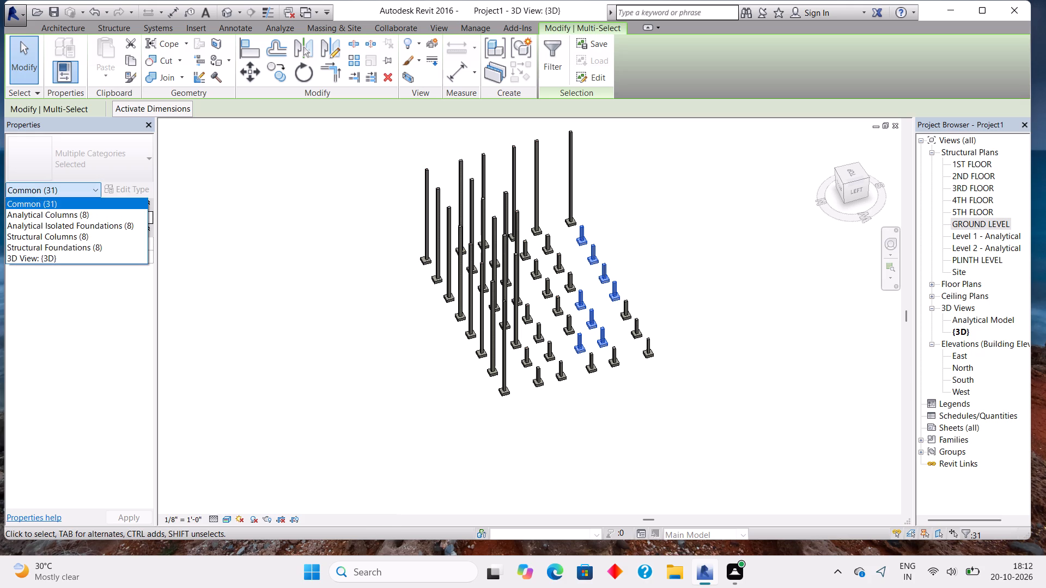
pyautogui.click(89, 212)
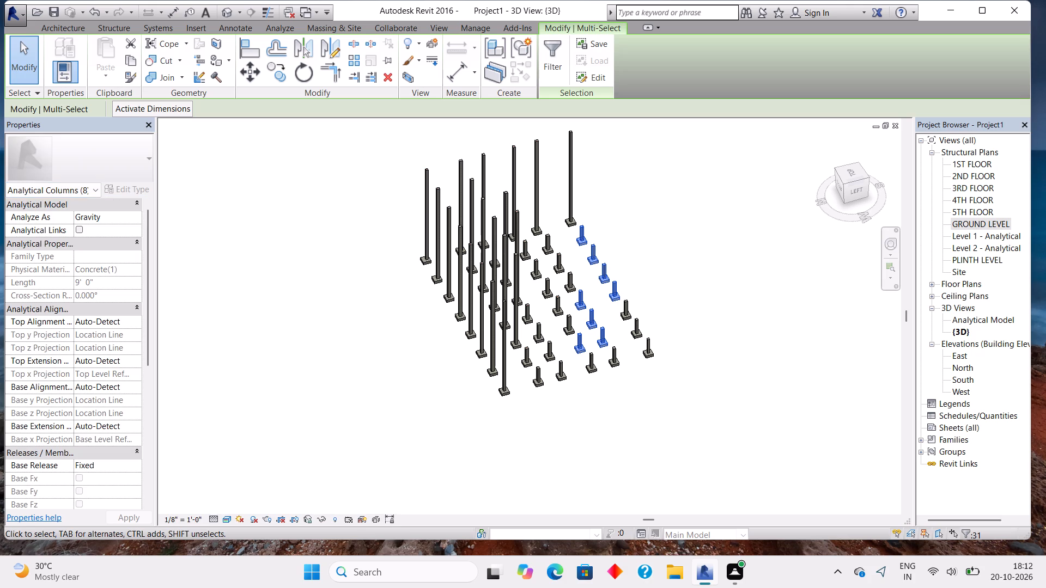
pyautogui.click(88, 189)
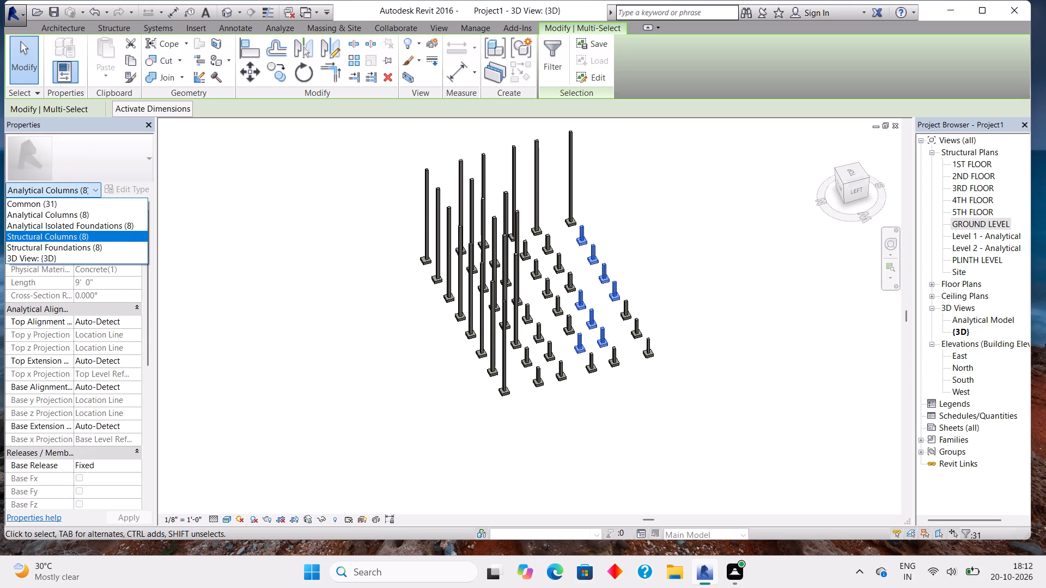
pyautogui.click(82, 237)
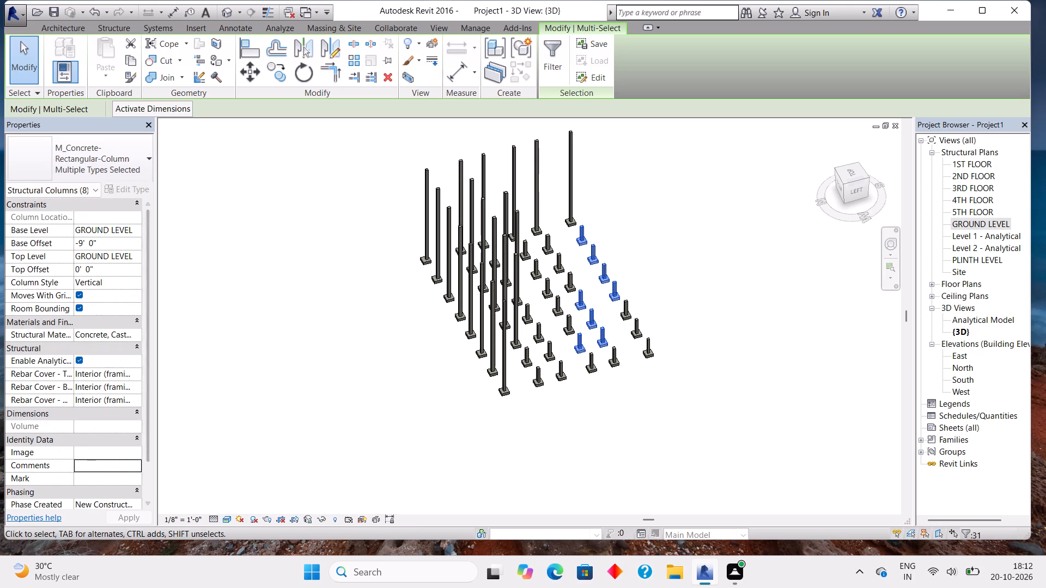
pyautogui.click(124, 259)
pyautogui.click(139, 255)
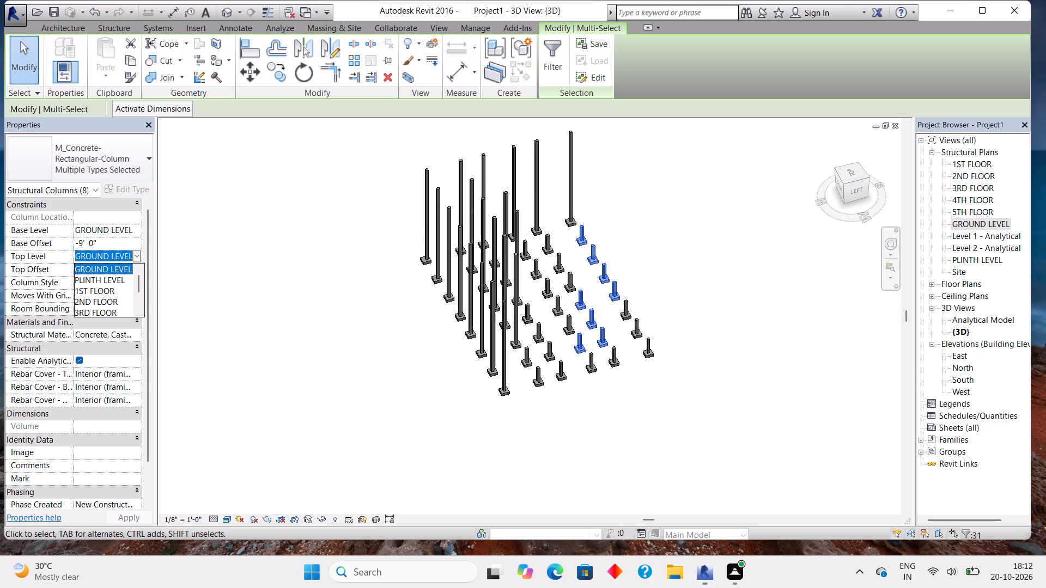
pyautogui.scroll(2, 384, 322)
pyautogui.moveTo(384, 322); pyautogui.dragTo(365, 342, button='middle')
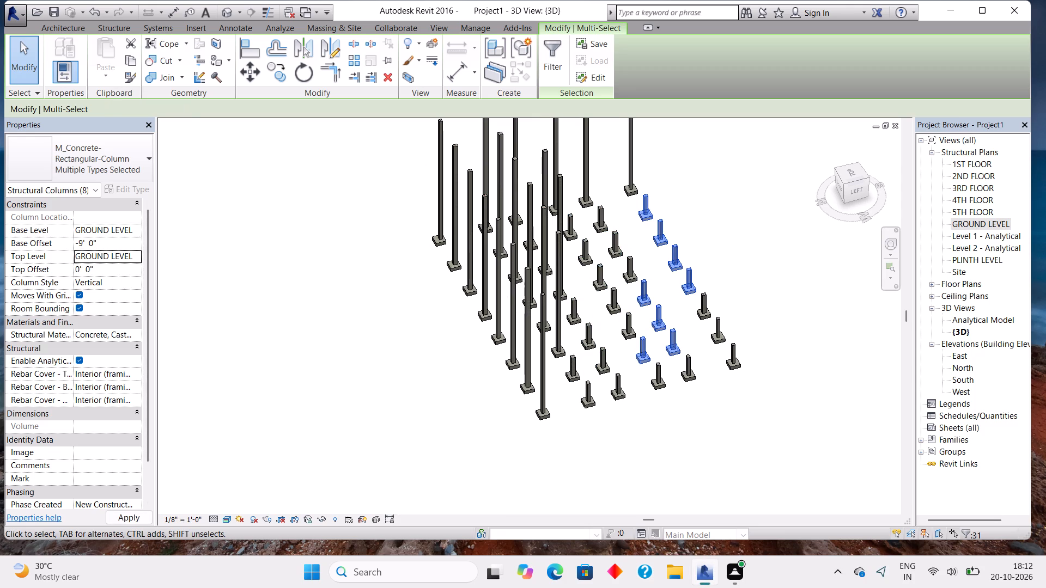
pyautogui.moveTo(365, 342); pyautogui.dragTo(348, 364, button='middle')
pyautogui.click(137, 253)
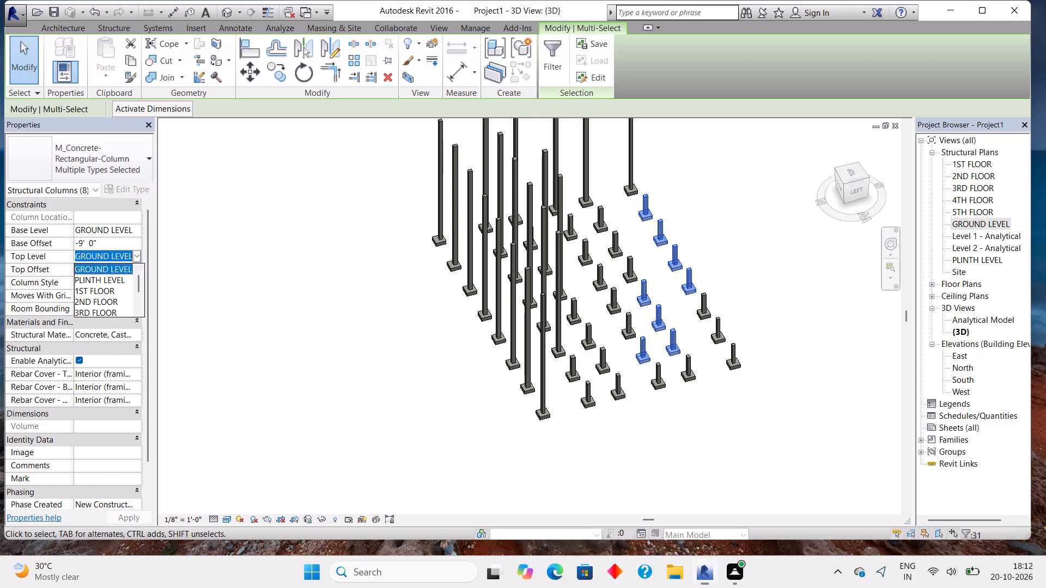
pyautogui.scroll(-12, 100, 292)
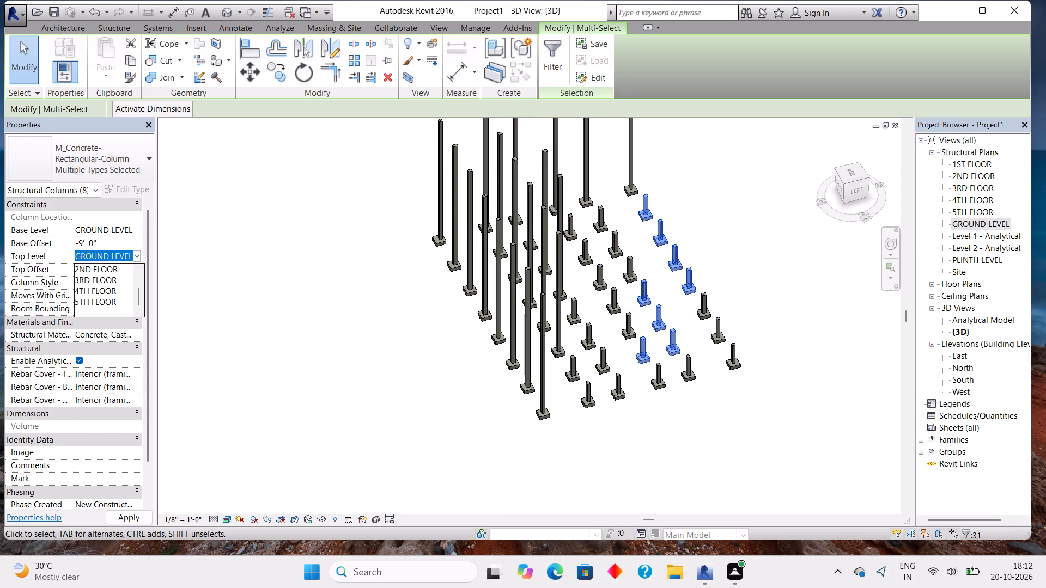
pyautogui.click(99, 302)
pyautogui.moveTo(287, 275); pyautogui.dragTo(202, 240, button='middle')
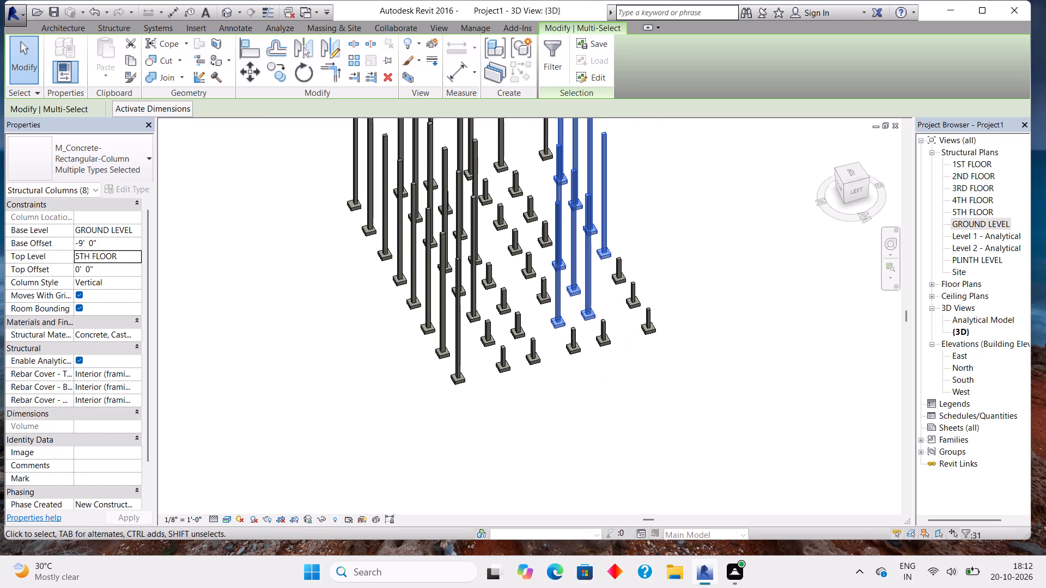
pyautogui.press('Escape')
# Select the four short structural columns at the front corner of the grid 20 side and set their top level to 5TH FLOOR.
pyautogui.moveTo(724, 259); pyautogui.dragTo(624, 321)
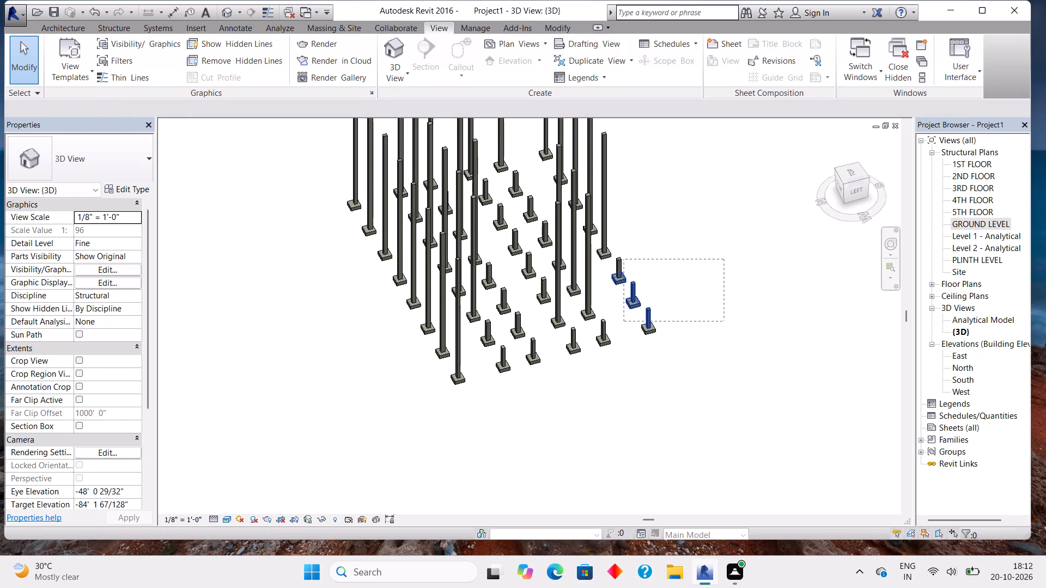
pyautogui.moveTo(624, 321); pyautogui.dragTo(604, 338)
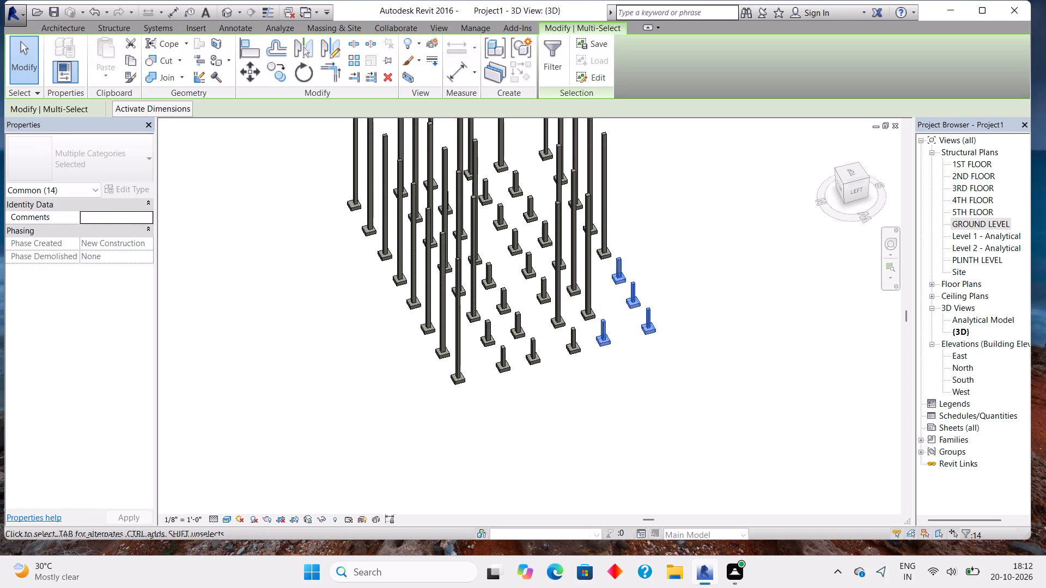
pyautogui.click(83, 194)
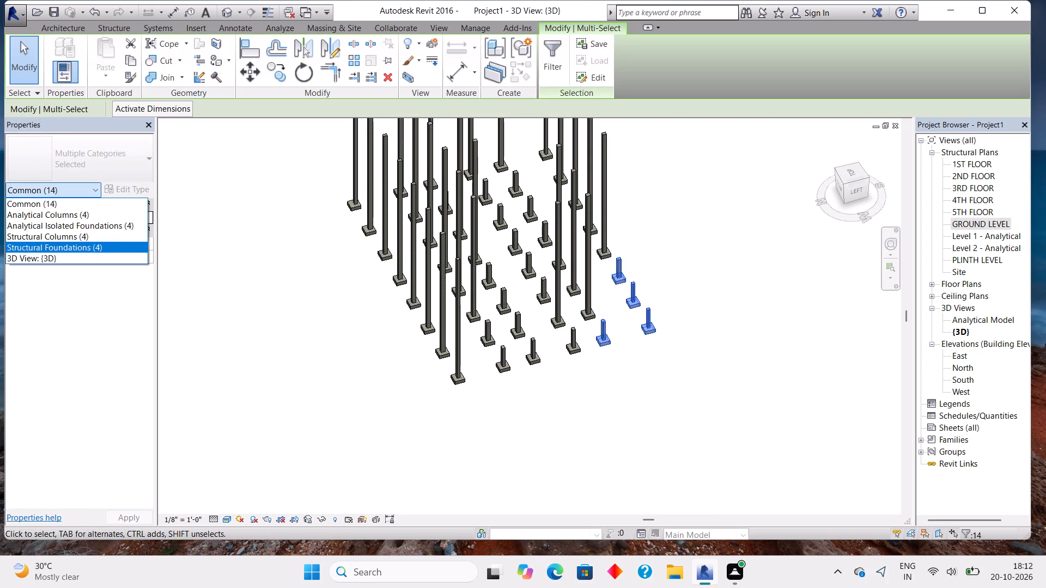
pyautogui.click(92, 234)
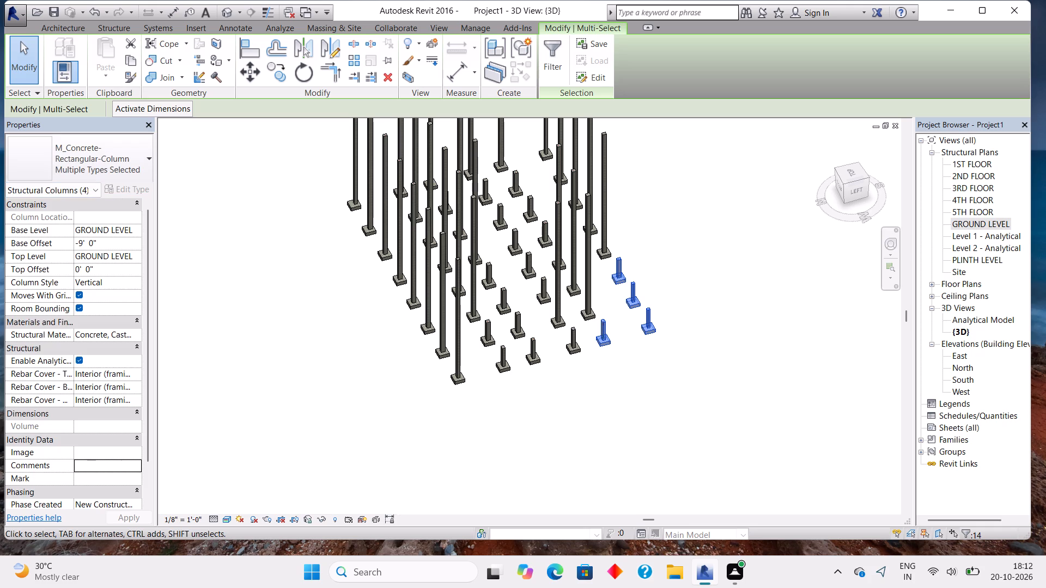
pyautogui.click(135, 259)
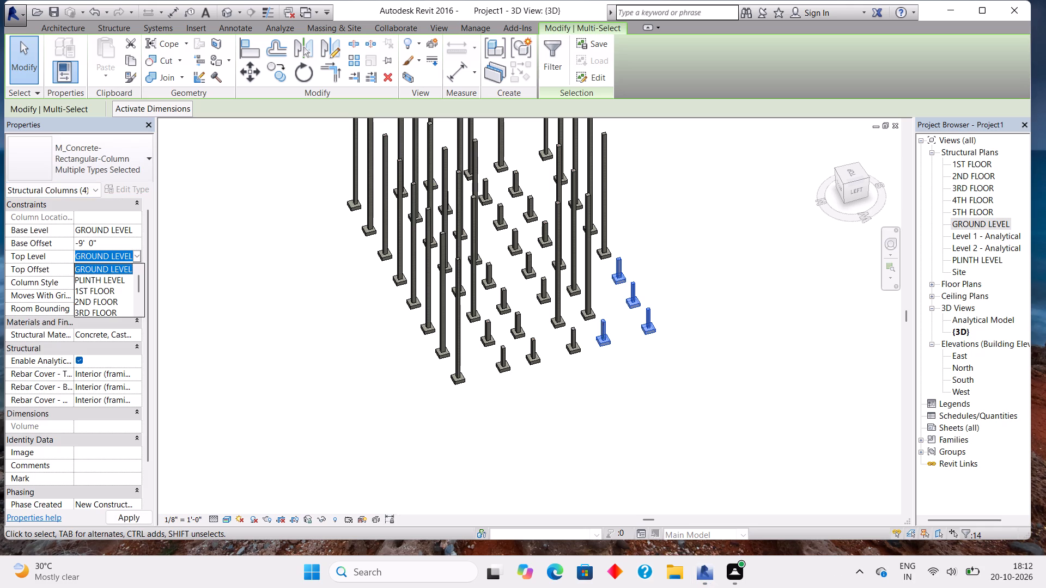
pyautogui.scroll(-9, 117, 269)
pyautogui.click(100, 302)
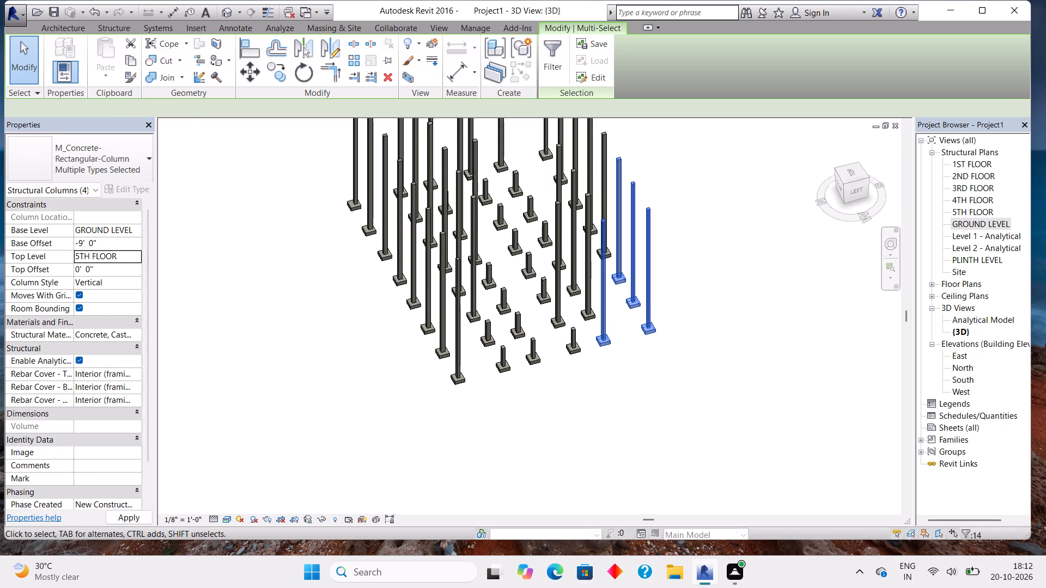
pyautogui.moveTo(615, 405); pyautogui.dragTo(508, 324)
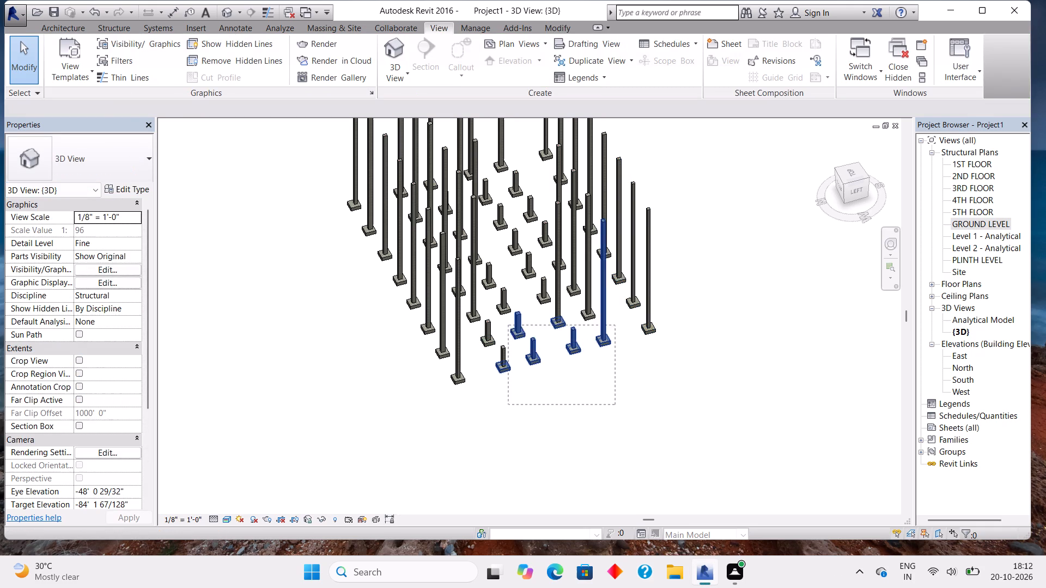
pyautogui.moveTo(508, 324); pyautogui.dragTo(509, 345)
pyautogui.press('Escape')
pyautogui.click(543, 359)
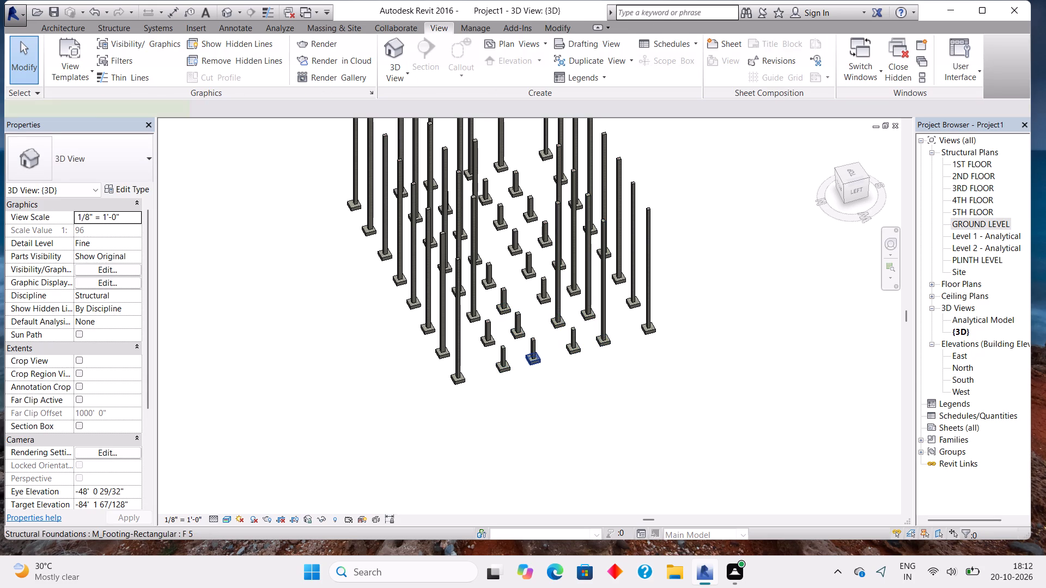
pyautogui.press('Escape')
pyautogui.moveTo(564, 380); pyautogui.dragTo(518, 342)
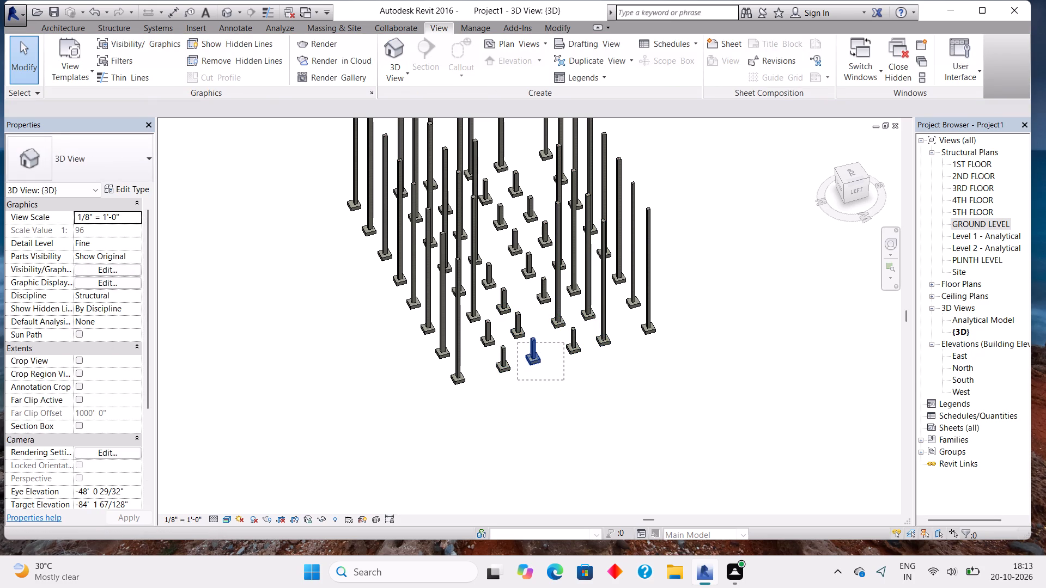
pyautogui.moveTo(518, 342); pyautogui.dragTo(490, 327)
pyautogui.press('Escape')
# Select the four short structural columns on the front edge, beside the short 1-18 column, and set their top level to 5TH FLOOR.
pyautogui.moveTo(555, 371); pyautogui.dragTo(513, 341)
pyautogui.moveTo(513, 341); pyautogui.dragTo(475, 331)
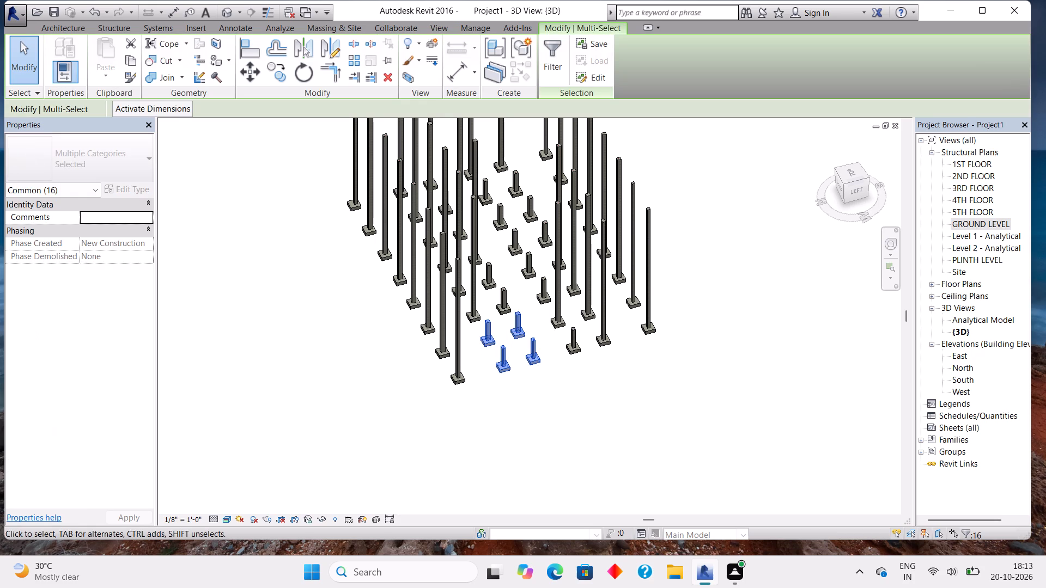
pyautogui.click(80, 193)
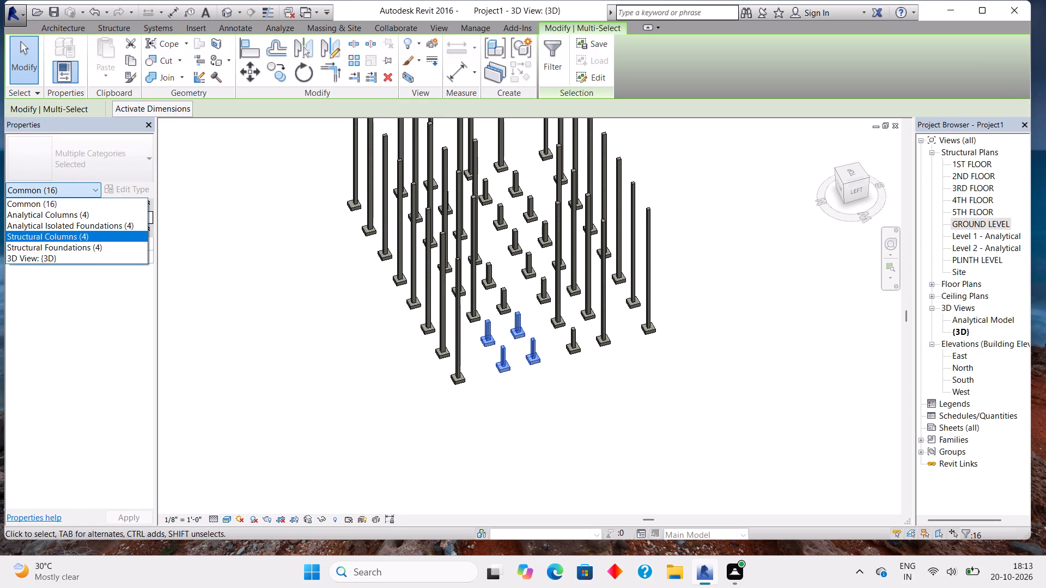
pyautogui.click(82, 241)
pyautogui.click(130, 254)
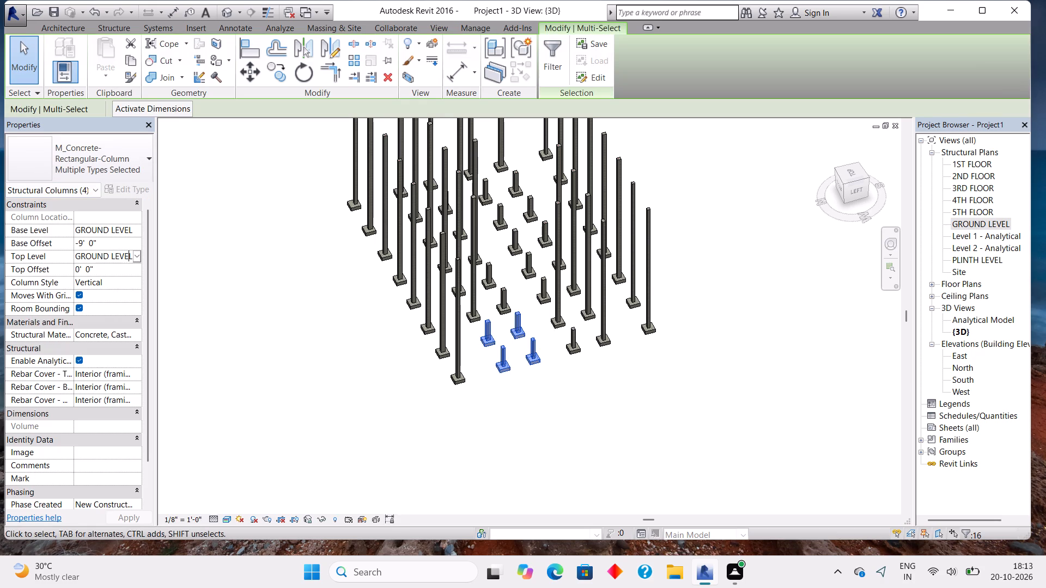
pyautogui.click(137, 252)
pyautogui.scroll(-6, 112, 281)
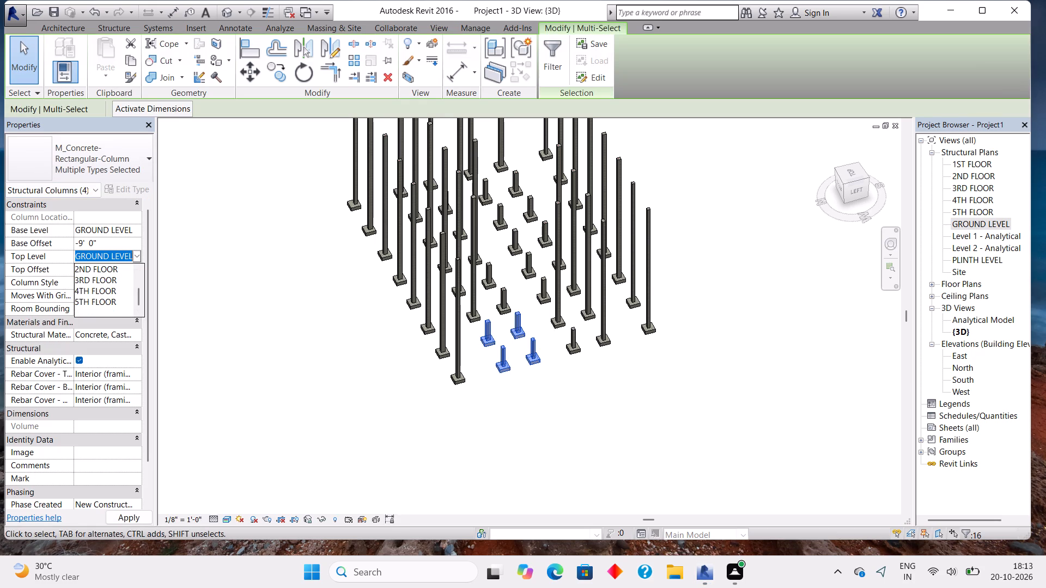
pyautogui.scroll(-4, 112, 281)
pyautogui.click(96, 301)
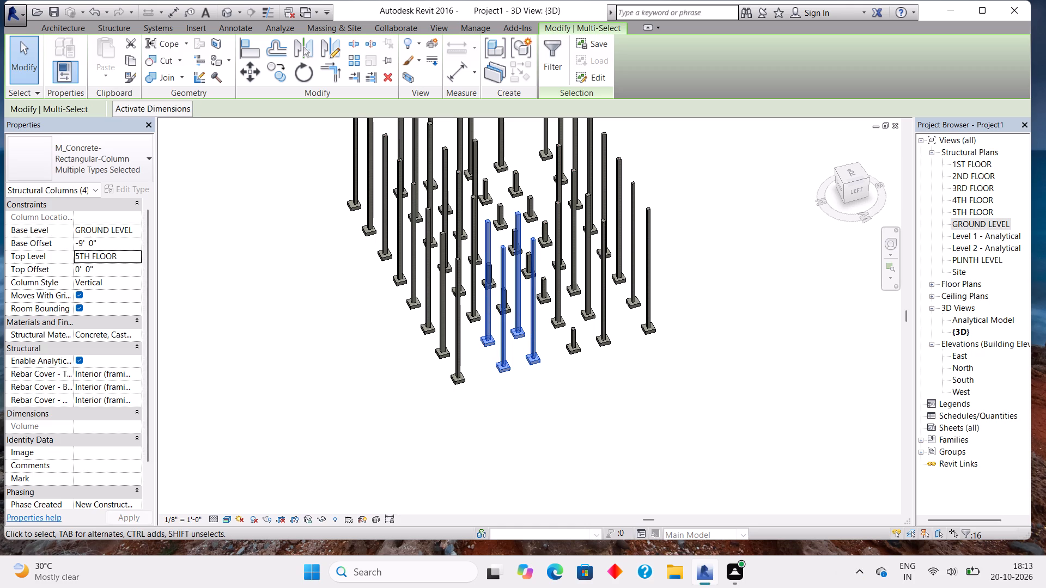
# Set the top level of the C2 column at grid intersection 1-18 to 5TH FLOOR.
pyautogui.click(576, 341)
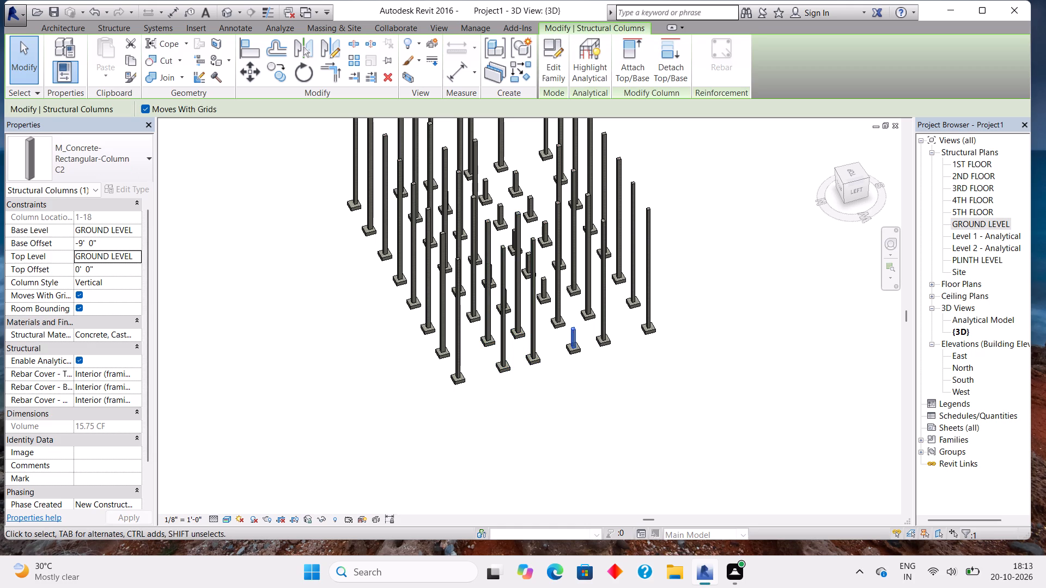
pyautogui.click(136, 258)
pyautogui.scroll(-10, 92, 296)
pyautogui.click(96, 307)
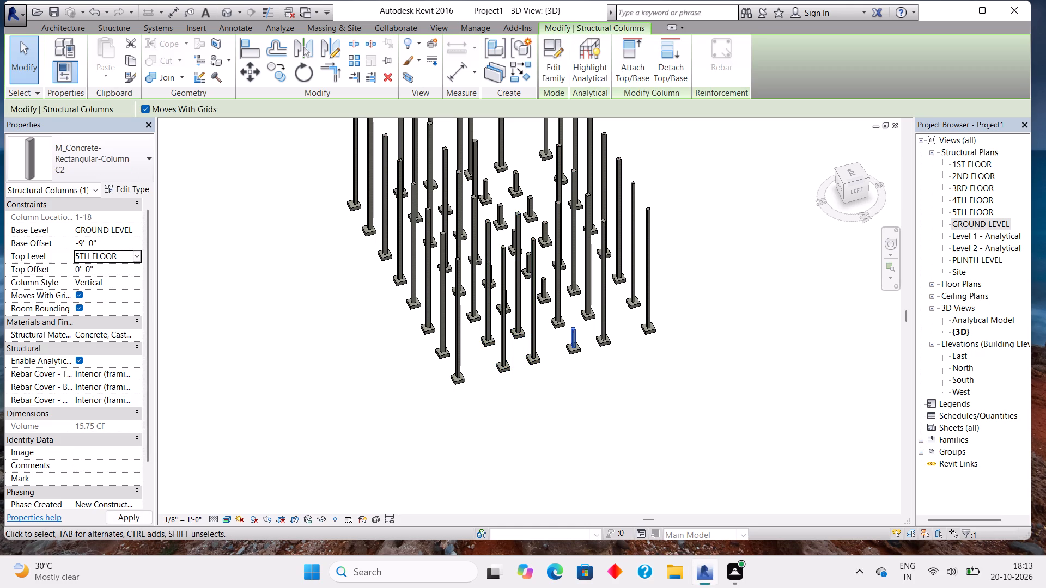
# Set the top level of the C3 column at grid intersection 3-18 to 5TH FLOOR.
pyautogui.scroll(-2, 221, 265)
pyautogui.moveTo(221, 265); pyautogui.dragTo(210, 298, button='middle')
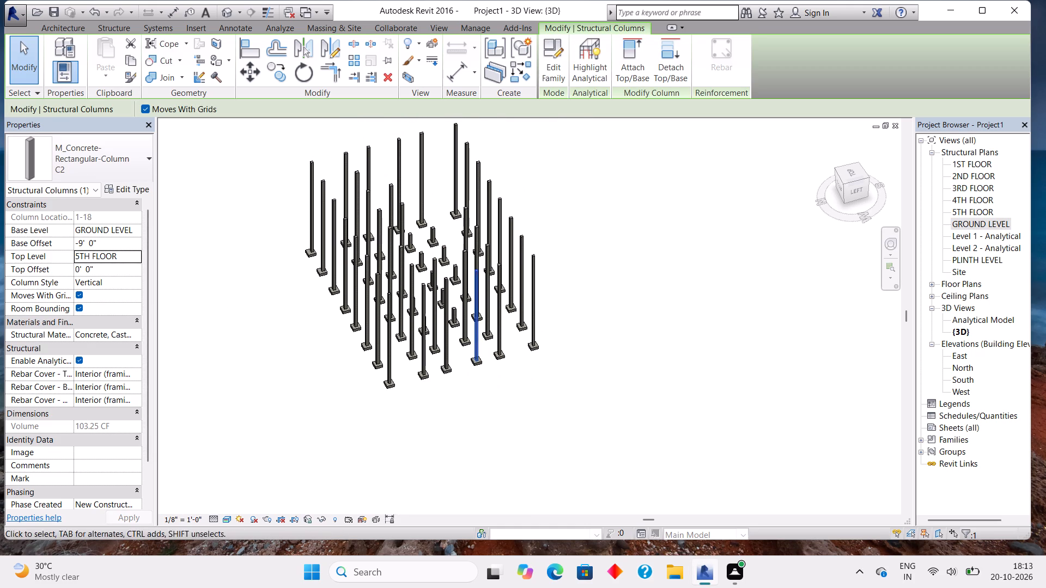
pyautogui.click(454, 310)
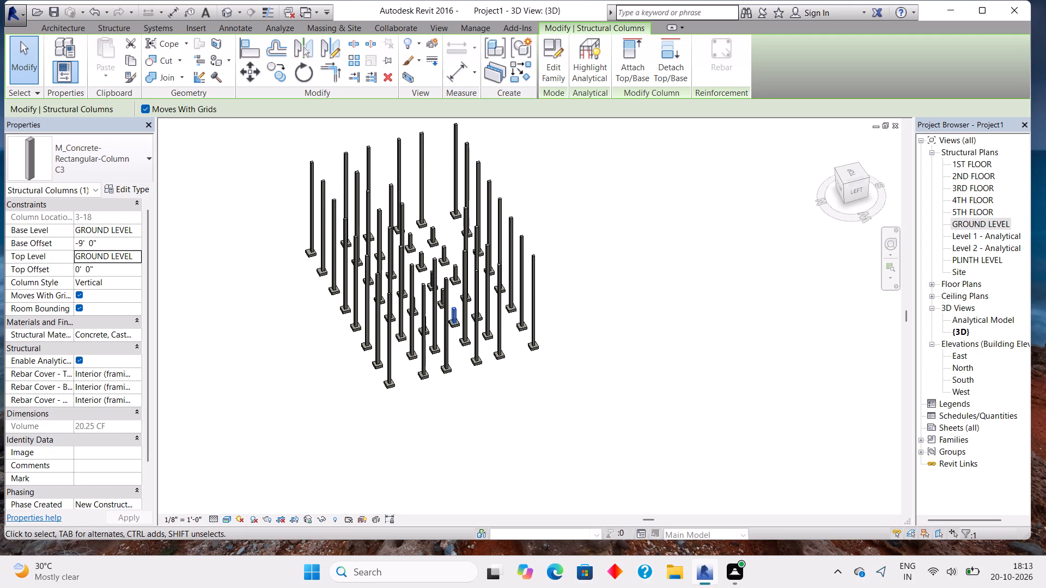
pyautogui.click(132, 252)
pyautogui.click(137, 257)
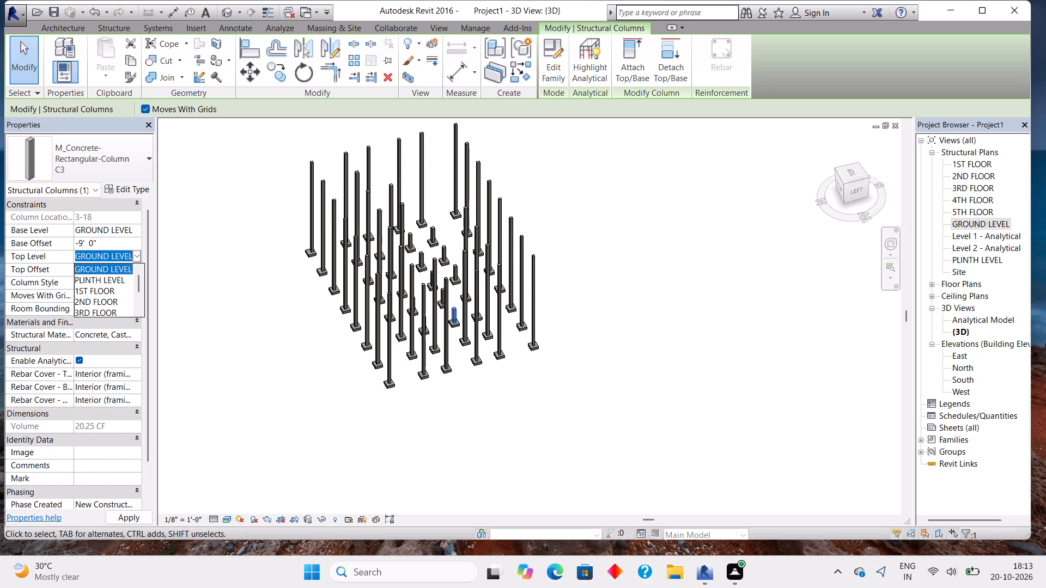
pyautogui.scroll(-9, 110, 290)
pyautogui.click(104, 301)
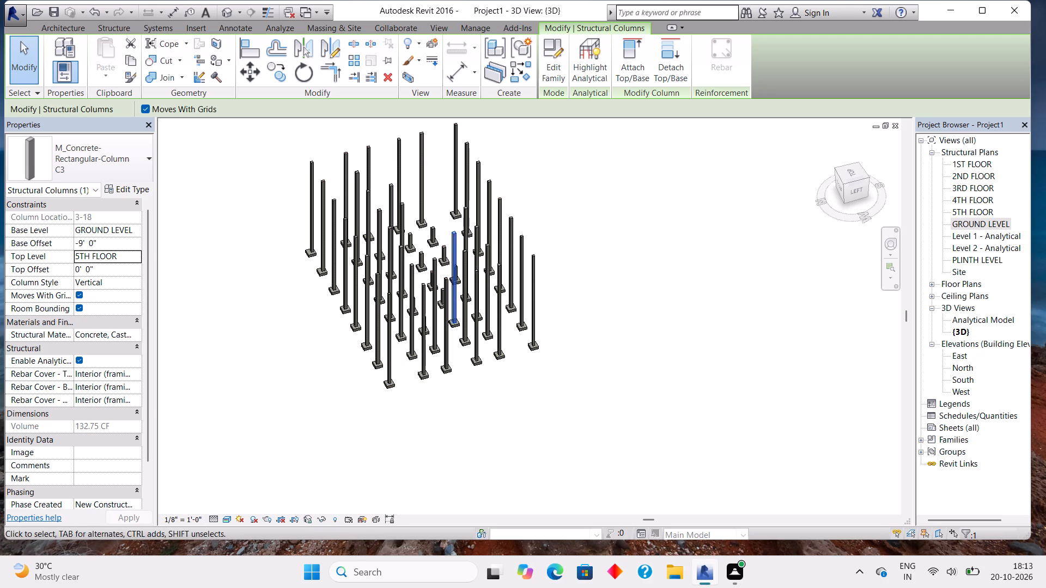
# Set the top level of the C3 column at grid intersection 3-17 to 5TH FLOOR.
pyautogui.keyDown('shift'); pyautogui.moveTo(558, 223); pyautogui.dragTo(477, 400, button='middle'); pyautogui.keyUp('shift')
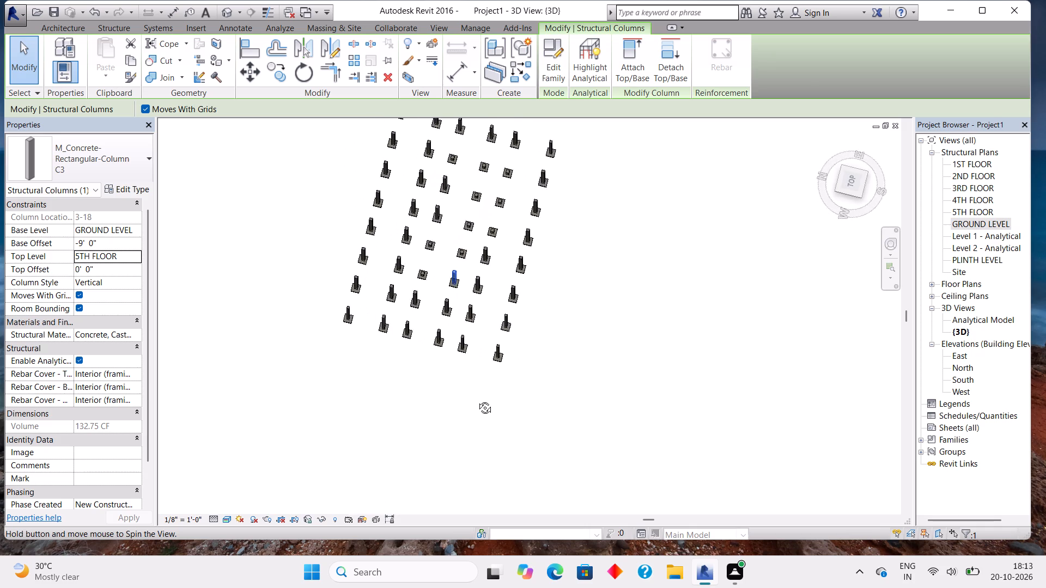
pyautogui.keyDown('shift'); pyautogui.moveTo(477, 400); pyautogui.dragTo(410, 391, button='middle'); pyautogui.keyUp('shift')
pyautogui.keyDown('shift'); pyautogui.scroll(-1, 324, 317); pyautogui.keyUp('shift')
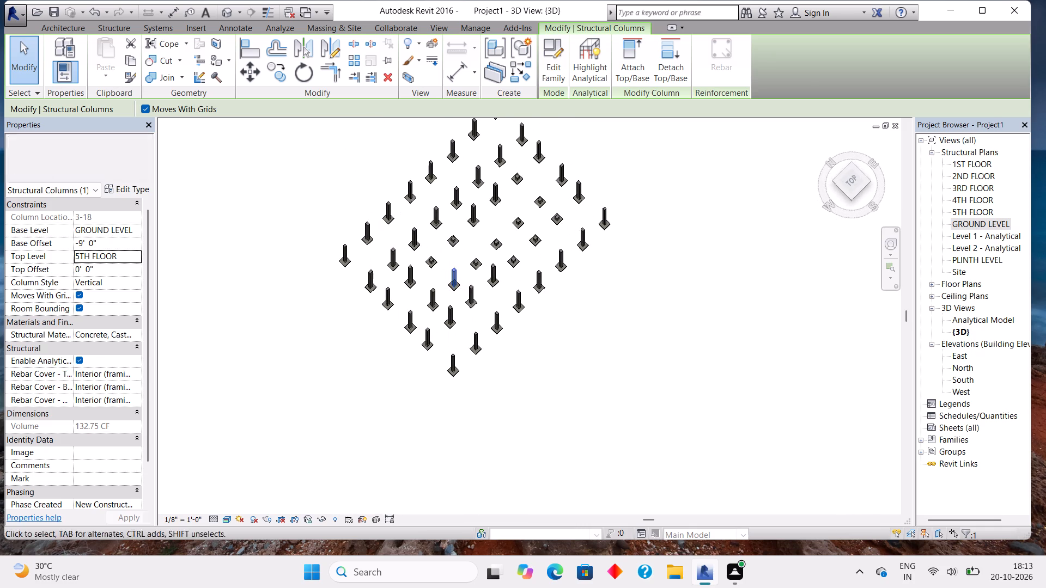
pyautogui.click(430, 261)
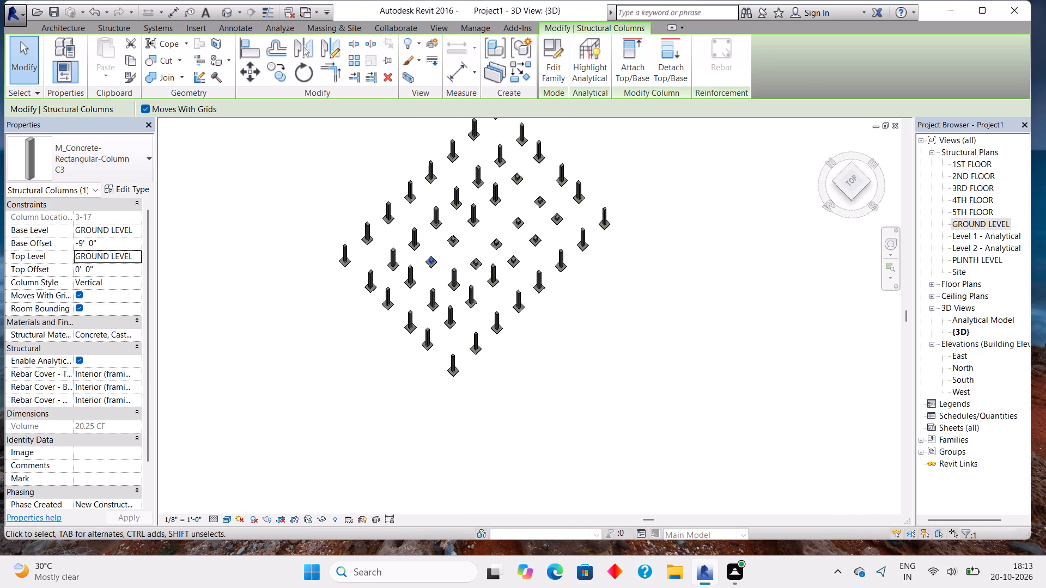
pyautogui.click(134, 258)
pyautogui.scroll(-8, 112, 283)
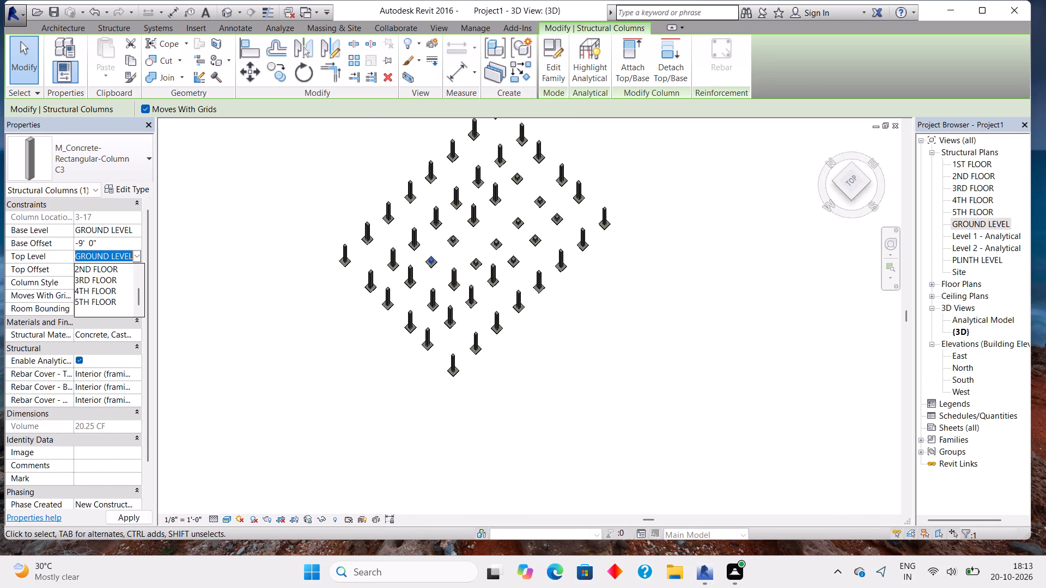
pyautogui.click(95, 303)
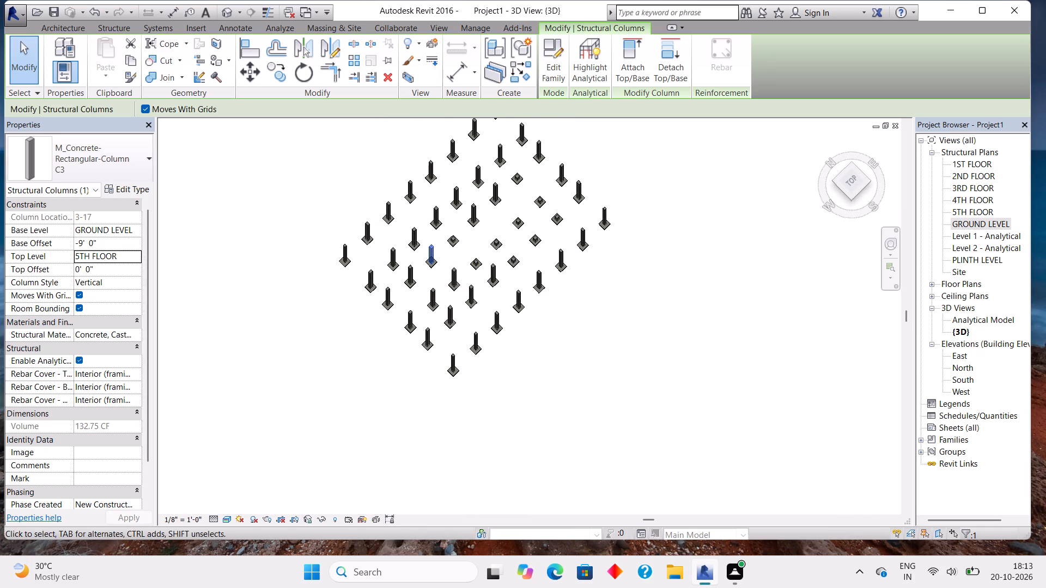
# Set the top level of the C3 column at grid intersection 4-17 to 5TH FLOOR.
pyautogui.click(454, 240)
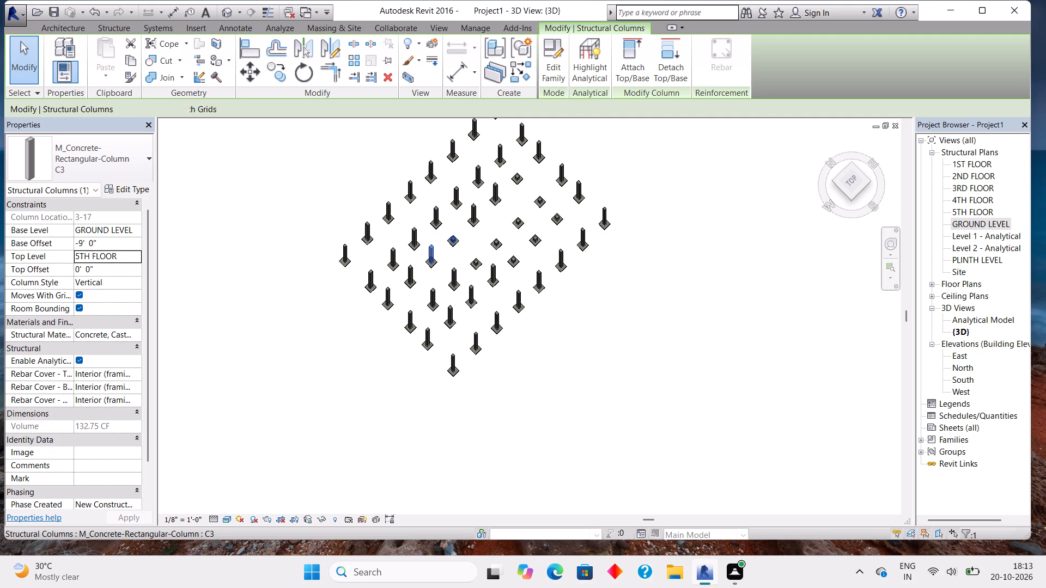
pyautogui.click(135, 256)
pyautogui.scroll(-10, 107, 286)
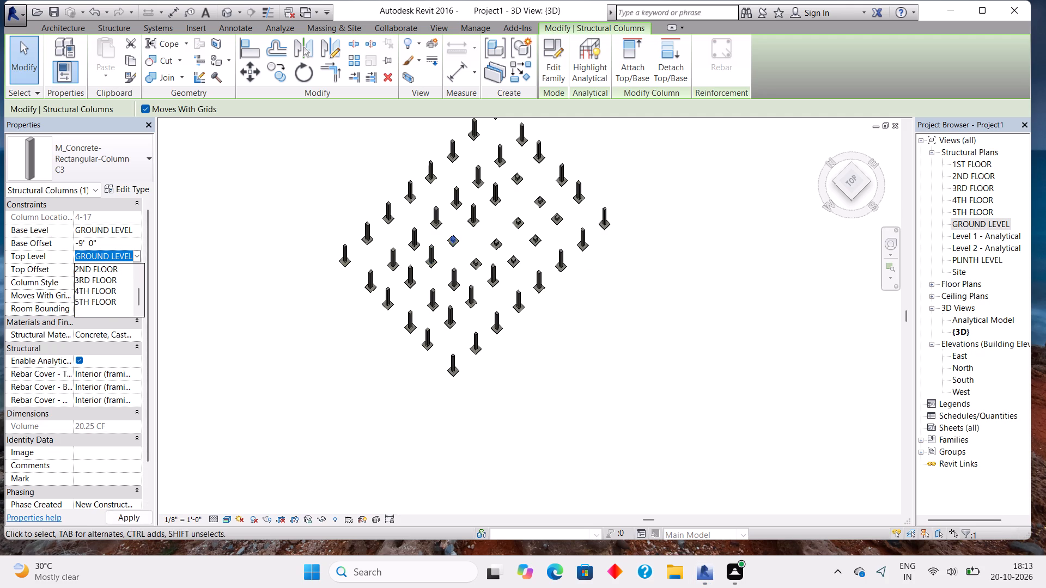
pyautogui.click(93, 300)
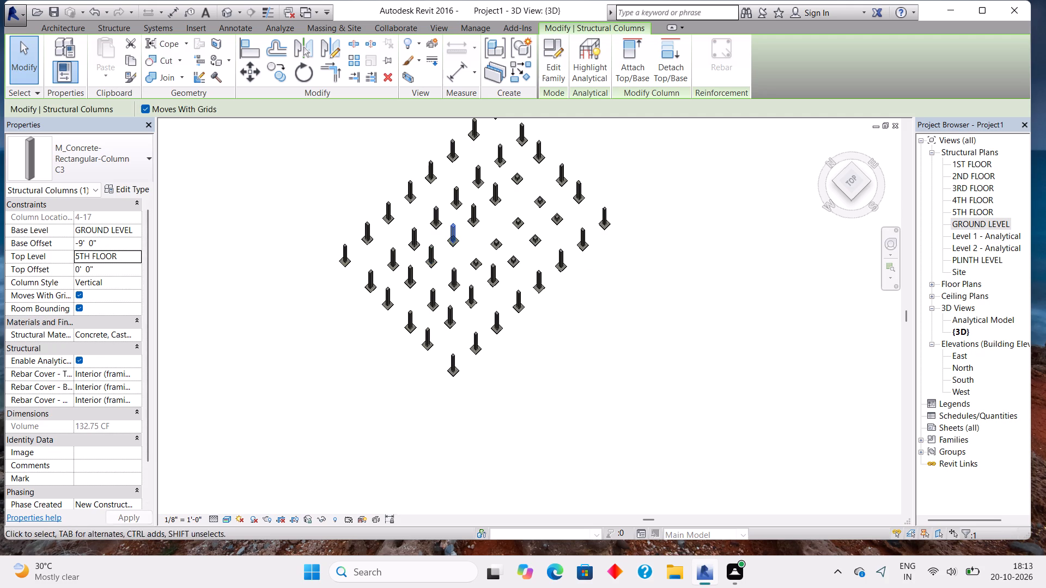
# Set the top level of the C3 column at grid intersection 7-17 to 5TH FLOOR.
pyautogui.click(514, 177)
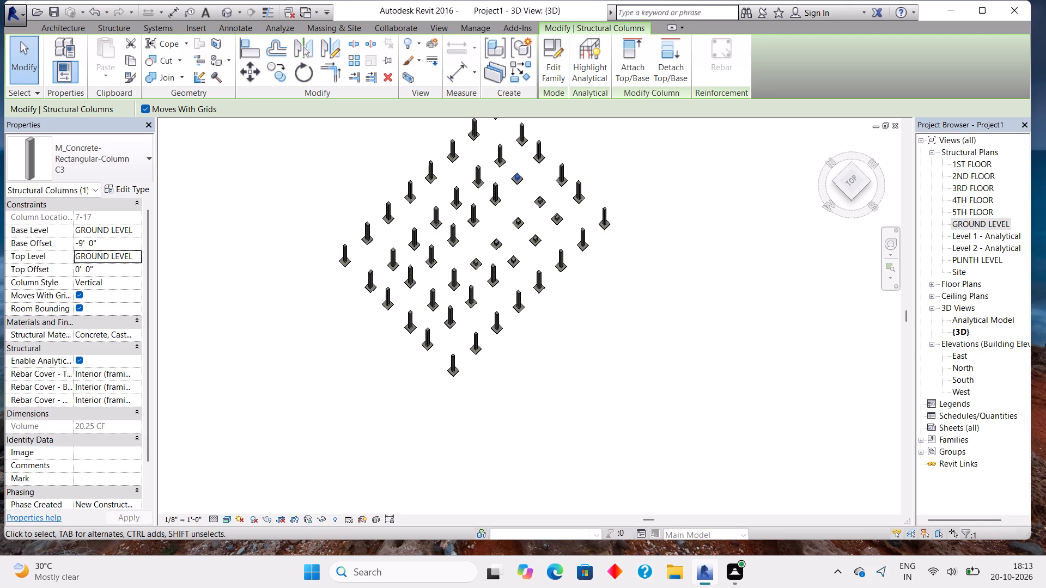
pyautogui.click(138, 258)
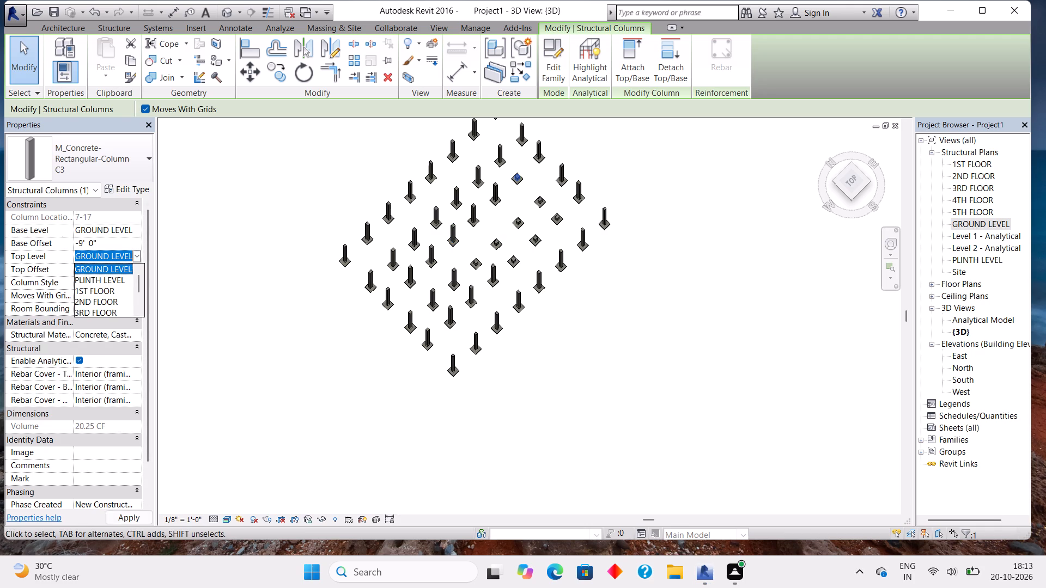
pyautogui.scroll(-12, 101, 289)
pyautogui.click(106, 303)
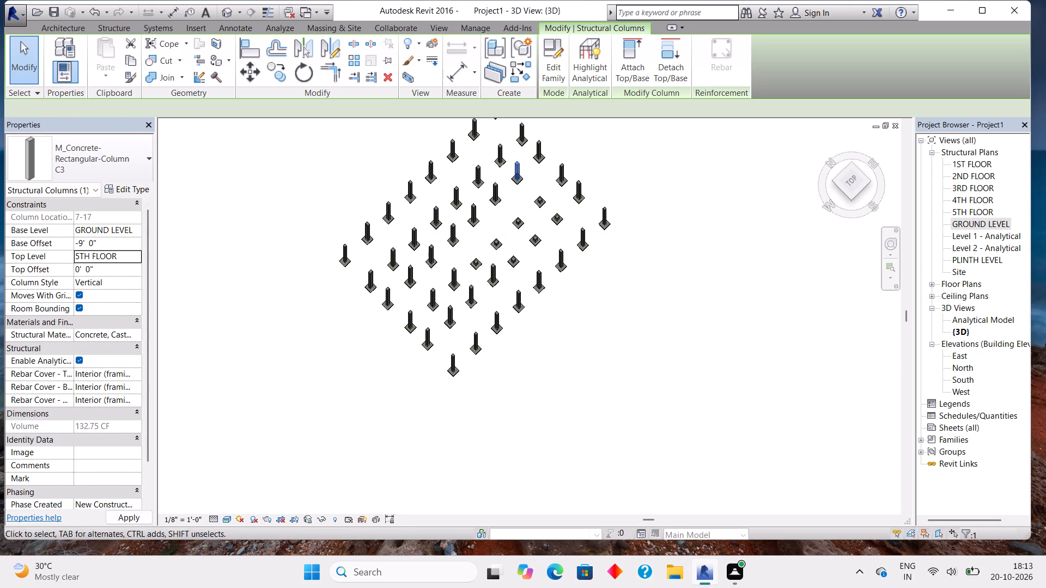
# Set the top level of the C3 column at grid intersection 7-18 to 5TH FLOOR.
pyautogui.click(540, 203)
pyautogui.click(125, 257)
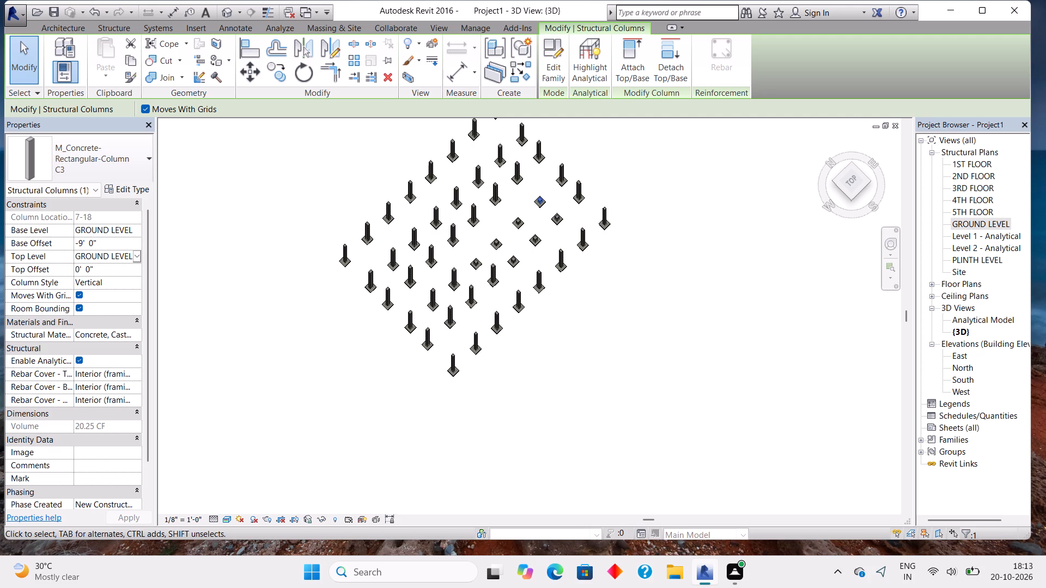
pyautogui.click(135, 256)
pyautogui.scroll(-12, 111, 286)
pyautogui.click(110, 299)
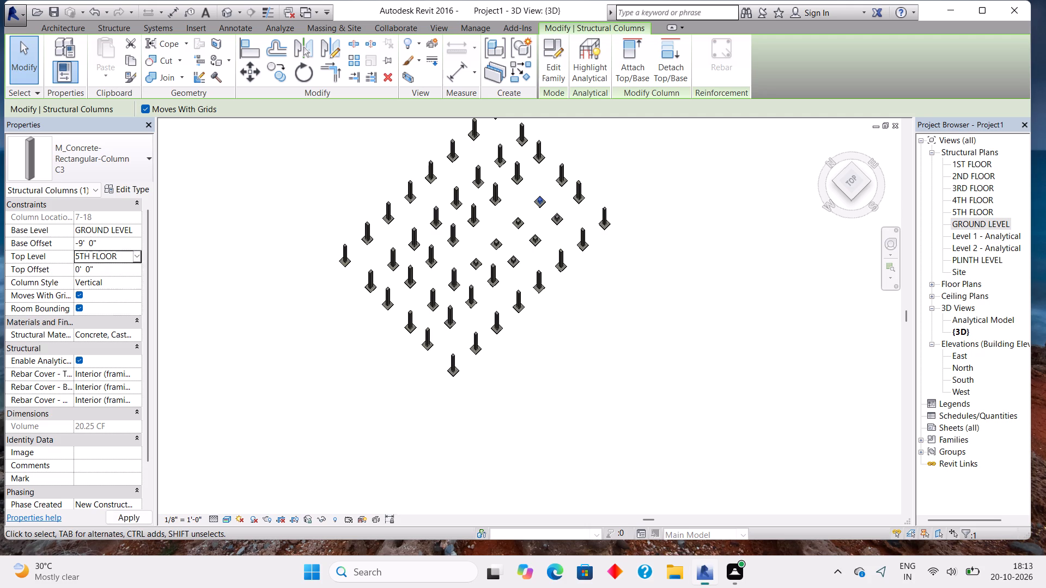
# Select the four unextended C3 columns nearest grid intersection 7-18 together and set their top level to 5TH FLOOR.
pyautogui.moveTo(564, 210); pyautogui.dragTo(494, 252)
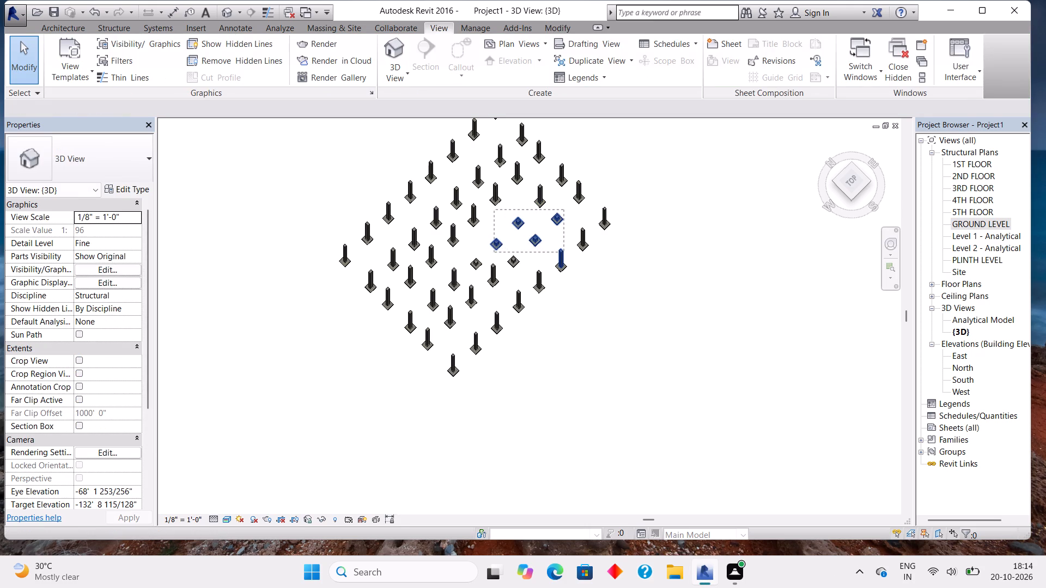
pyautogui.moveTo(494, 252); pyautogui.dragTo(489, 259)
pyautogui.moveTo(489, 259); pyautogui.dragTo(501, 245)
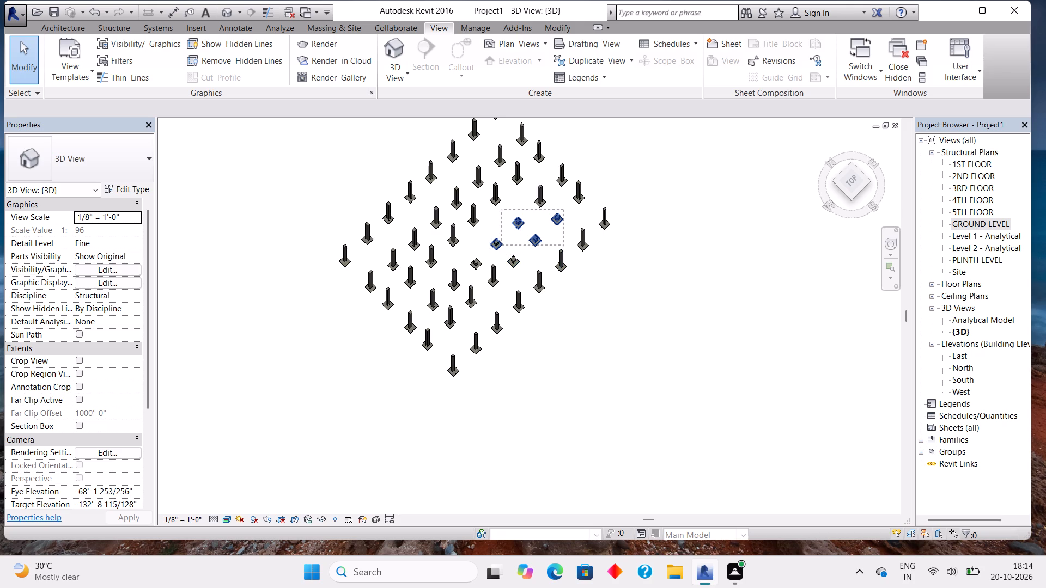
pyautogui.moveTo(501, 245); pyautogui.dragTo(494, 248)
pyautogui.moveTo(494, 248); pyautogui.dragTo(495, 248)
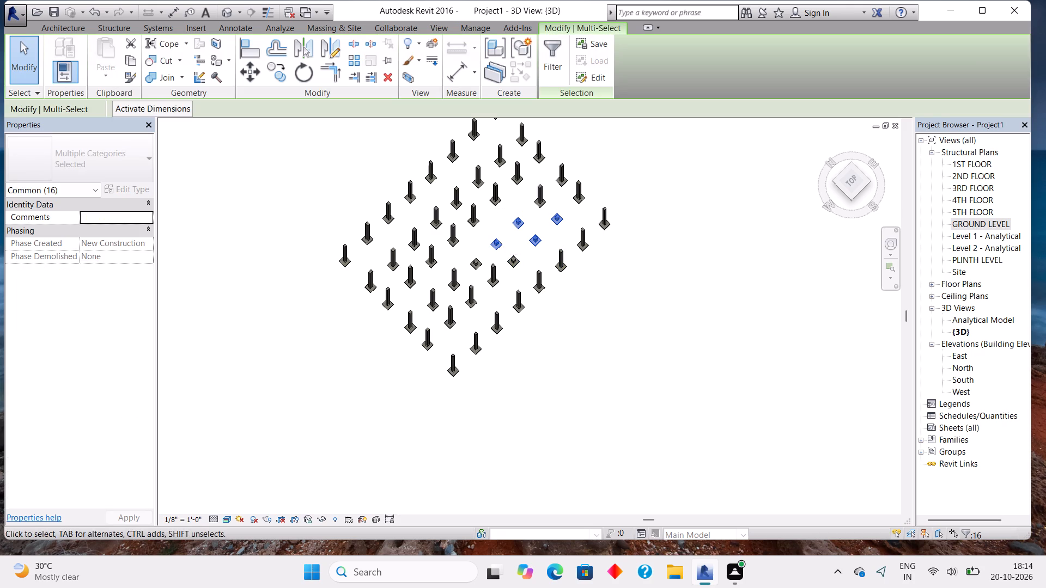
pyautogui.click(83, 190)
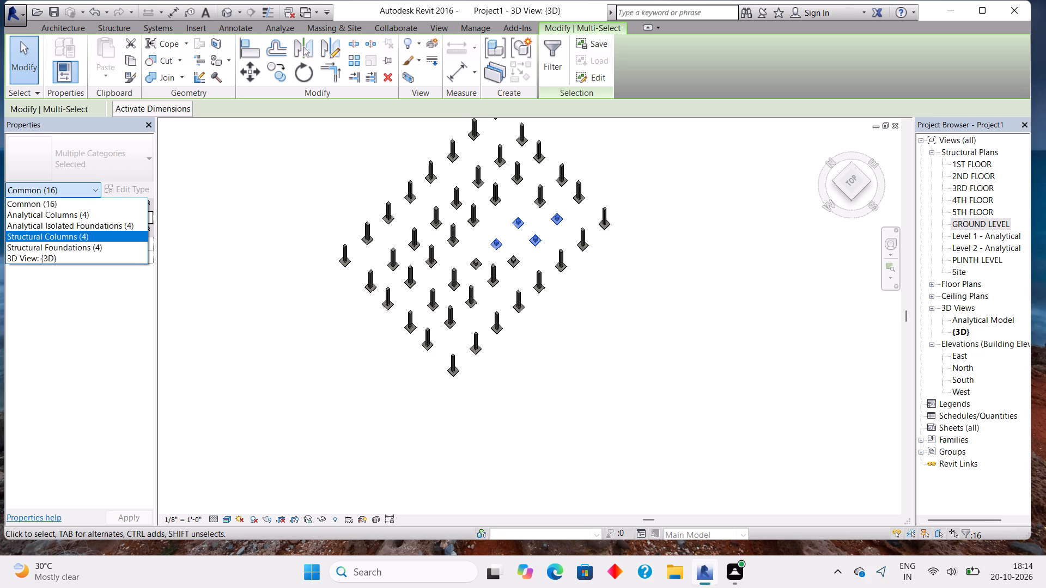
pyautogui.click(90, 235)
pyautogui.click(133, 255)
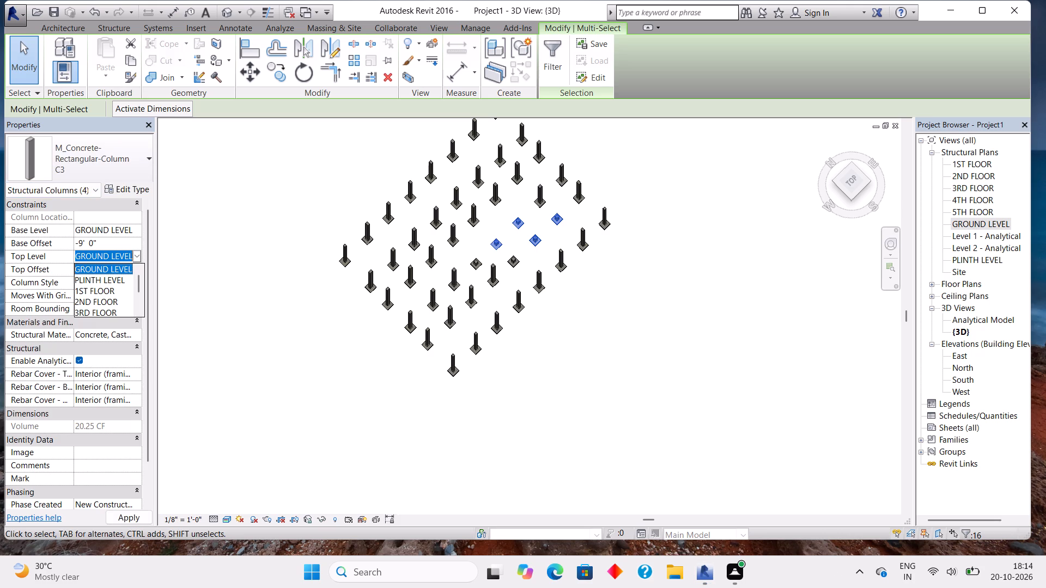
pyautogui.scroll(-11, 106, 281)
pyautogui.click(112, 297)
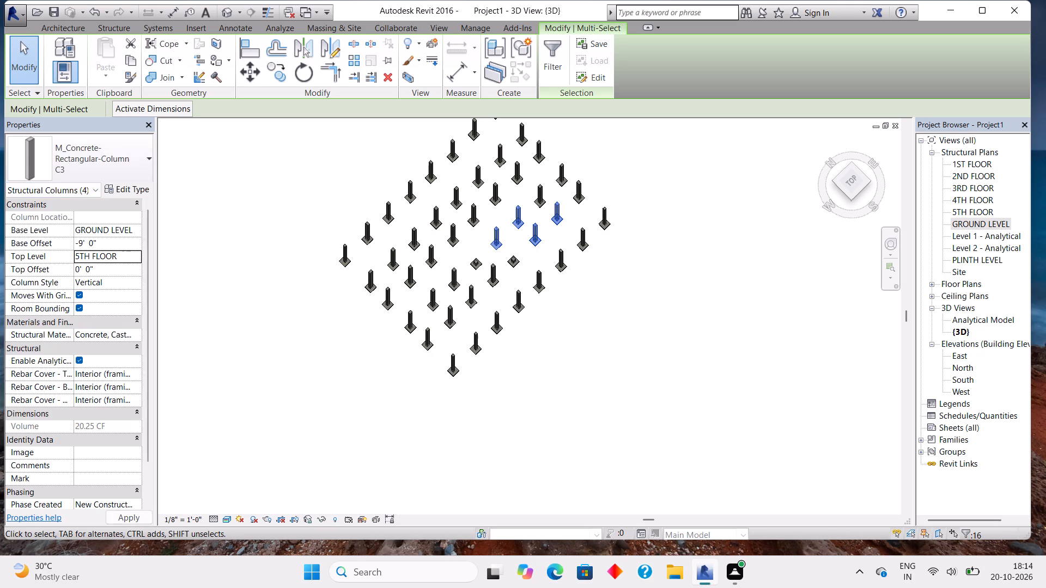
# Set the top level of the C3 column at grid intersection 5-19 to 5TH FLOOR.
pyautogui.click(518, 258)
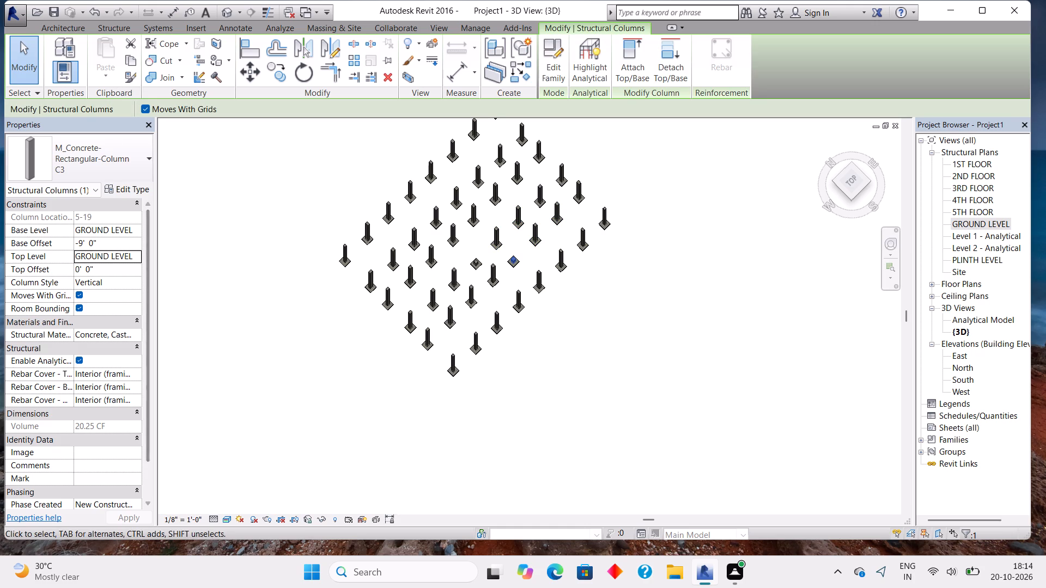
pyautogui.click(136, 257)
pyautogui.scroll(-11, 104, 285)
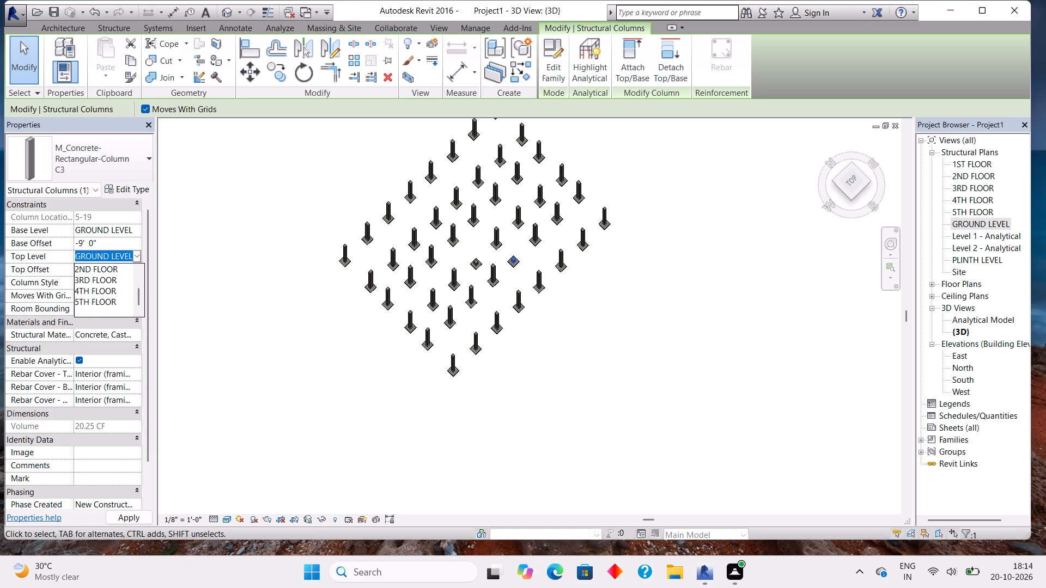
pyautogui.click(102, 302)
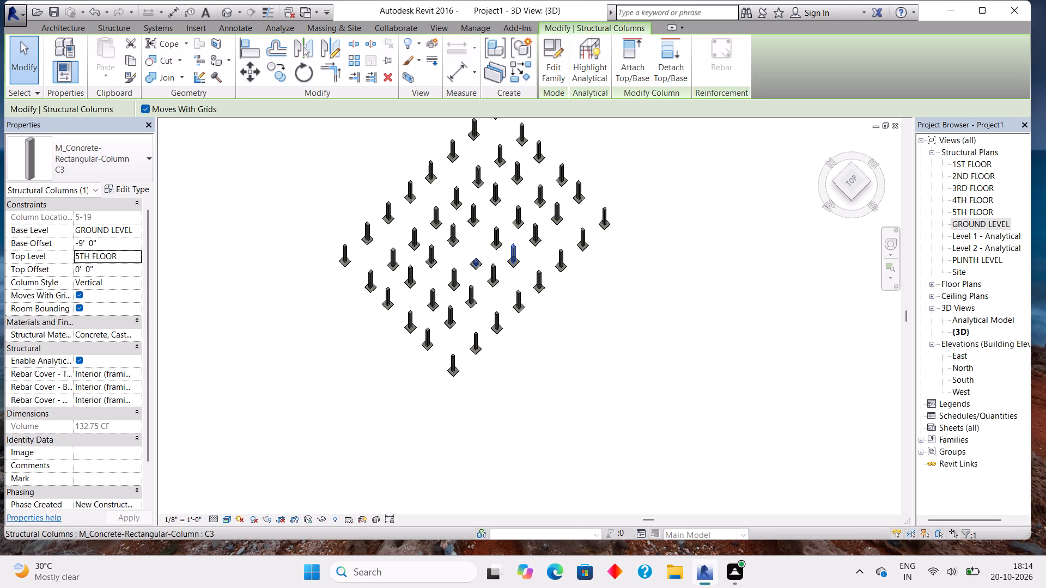
# Set the top level of the C3 column at grid intersection 4-18 to 5TH FLOOR and clear the selection.
pyautogui.click(476, 262)
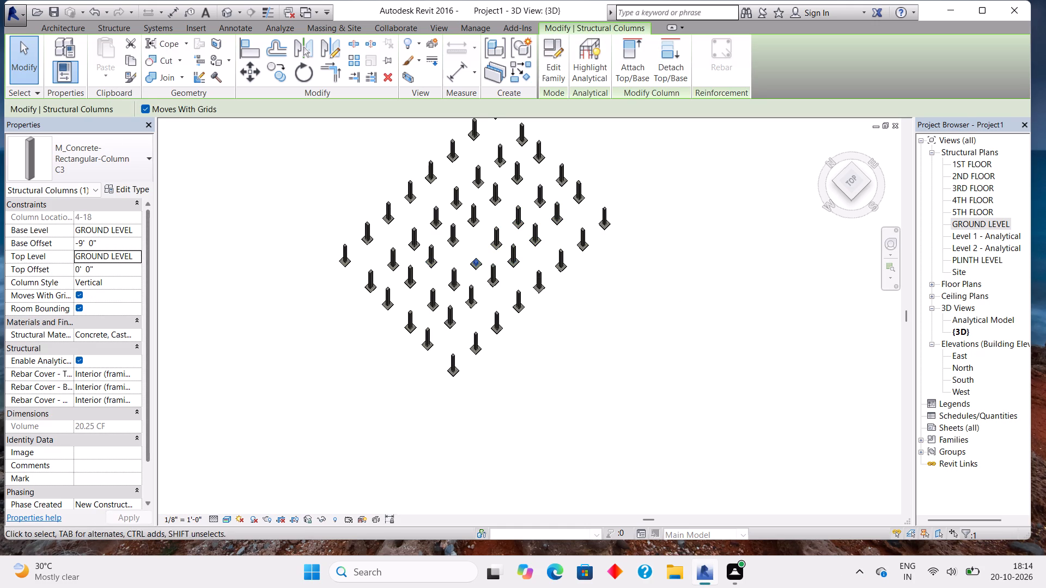
pyautogui.click(138, 255)
pyautogui.scroll(-8, 108, 290)
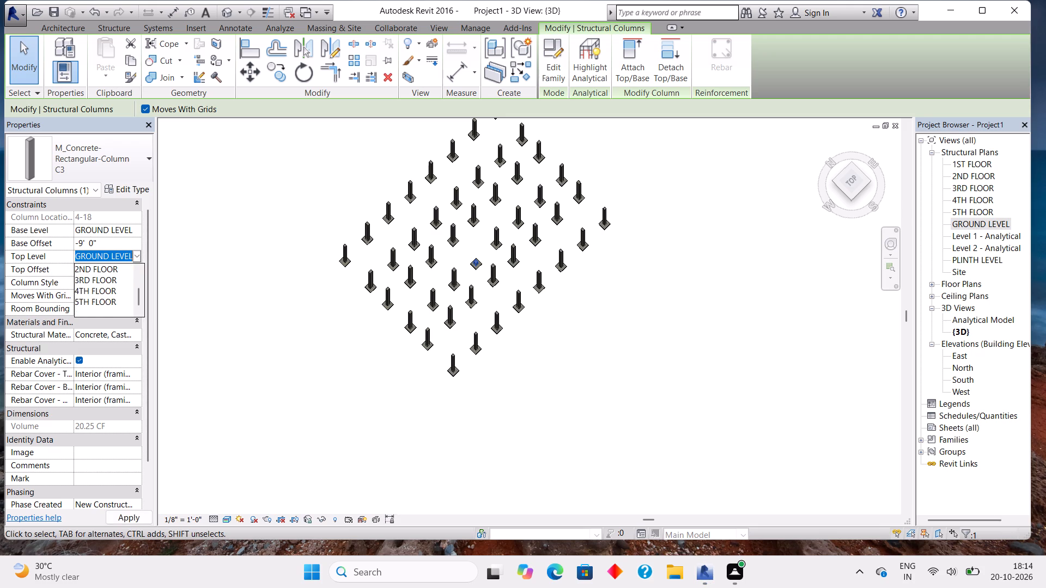
pyautogui.click(98, 301)
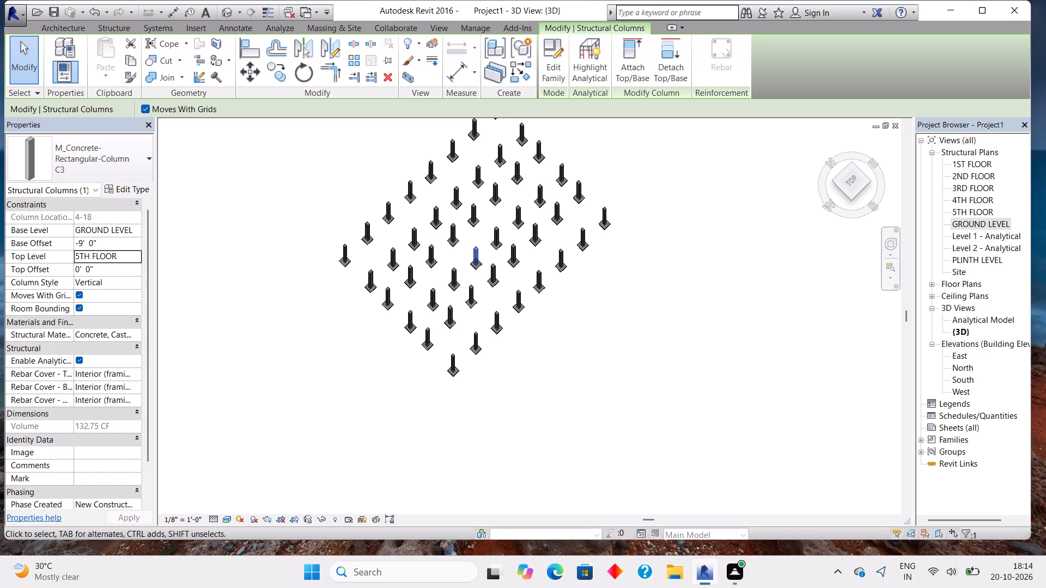
pyautogui.press('Escape')
pyautogui.press('Escape')
pyautogui.press('Escape')
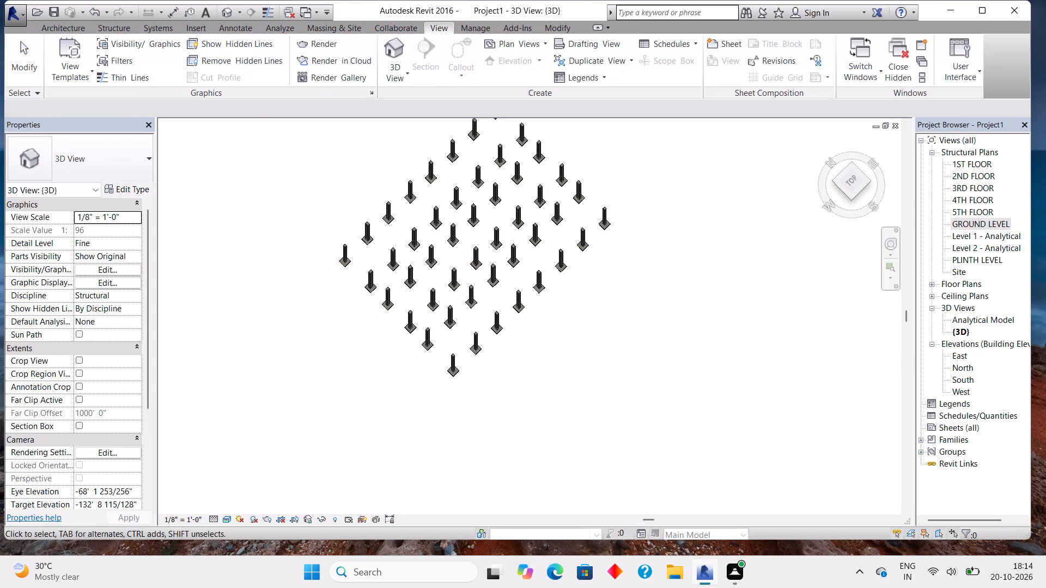
# Examine the full column and footing arrangement from all sides in the 3D view.
pyautogui.scroll(-1, 655, 297)
pyautogui.moveTo(655, 297); pyautogui.dragTo(600, 186, button='middle')
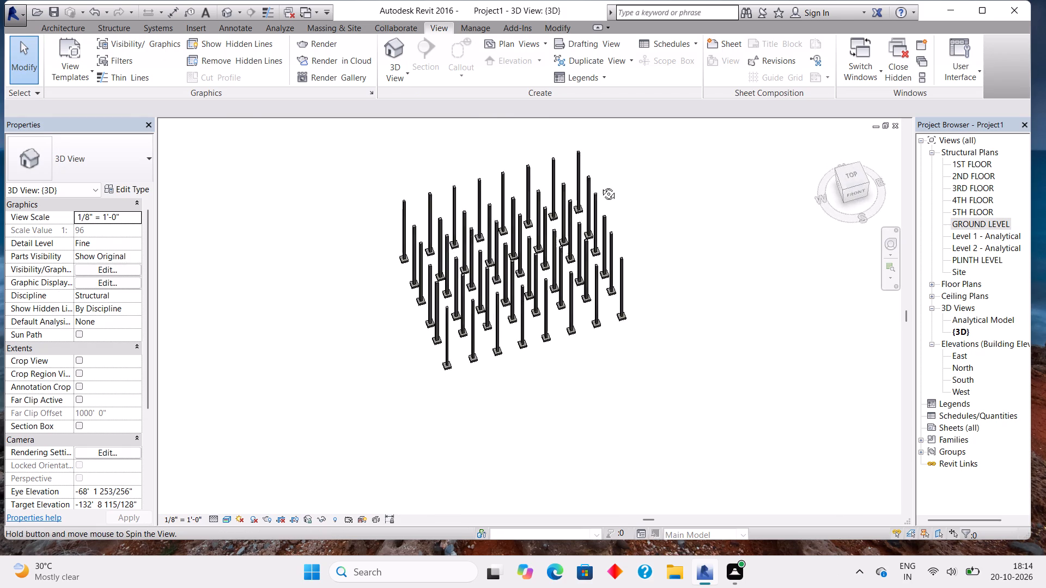
pyautogui.moveTo(600, 186); pyautogui.dragTo(216, 163, button='middle')
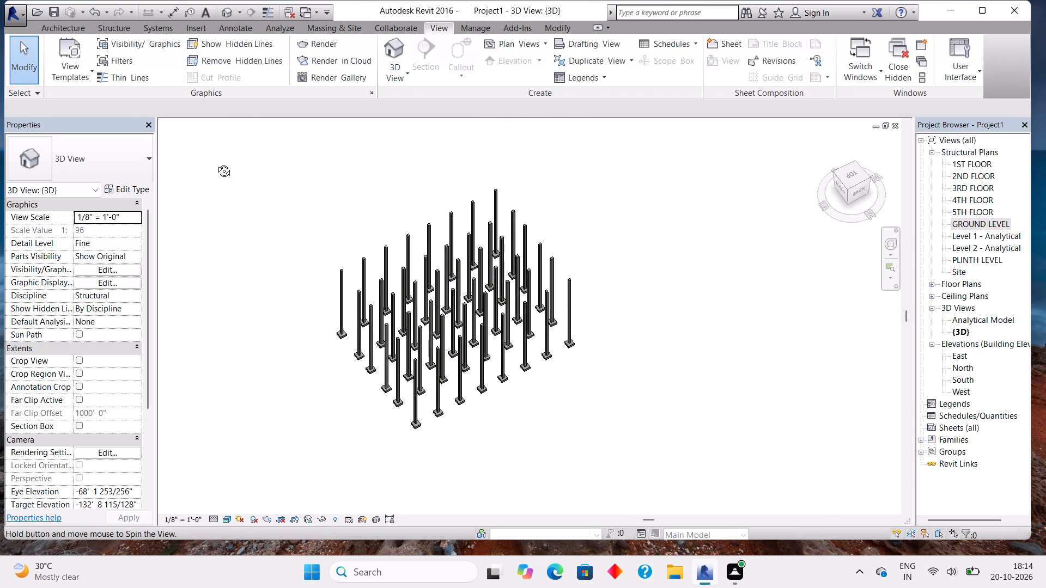
pyautogui.moveTo(216, 163); pyautogui.dragTo(744, 158, button='middle')
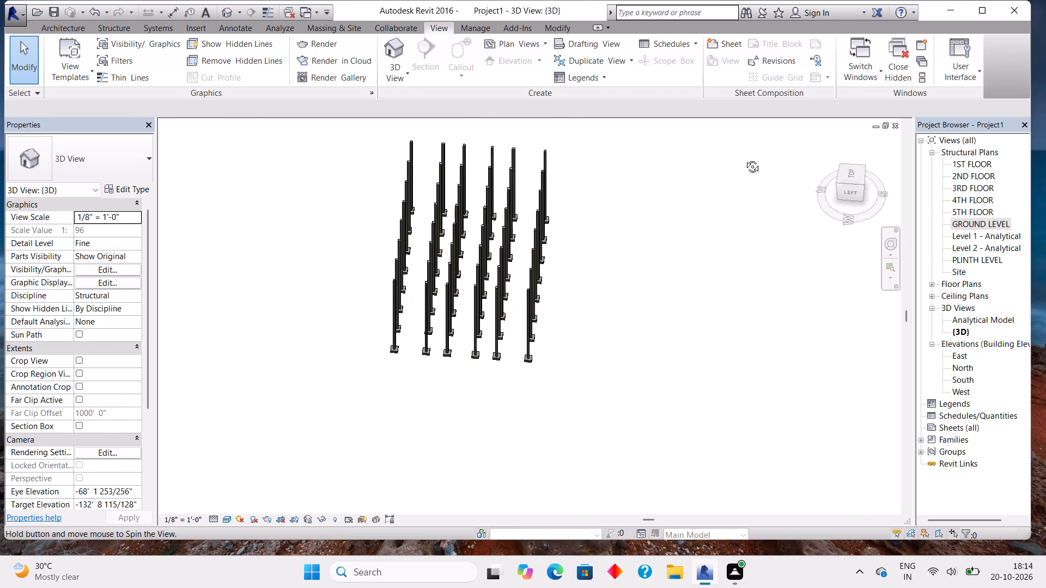
pyautogui.moveTo(744, 158); pyautogui.dragTo(745, 158, button='middle')
pyautogui.keyDown('shift'); pyautogui.moveTo(367, 329); pyautogui.dragTo(561, 256, button='middle'); pyautogui.keyUp('shift')
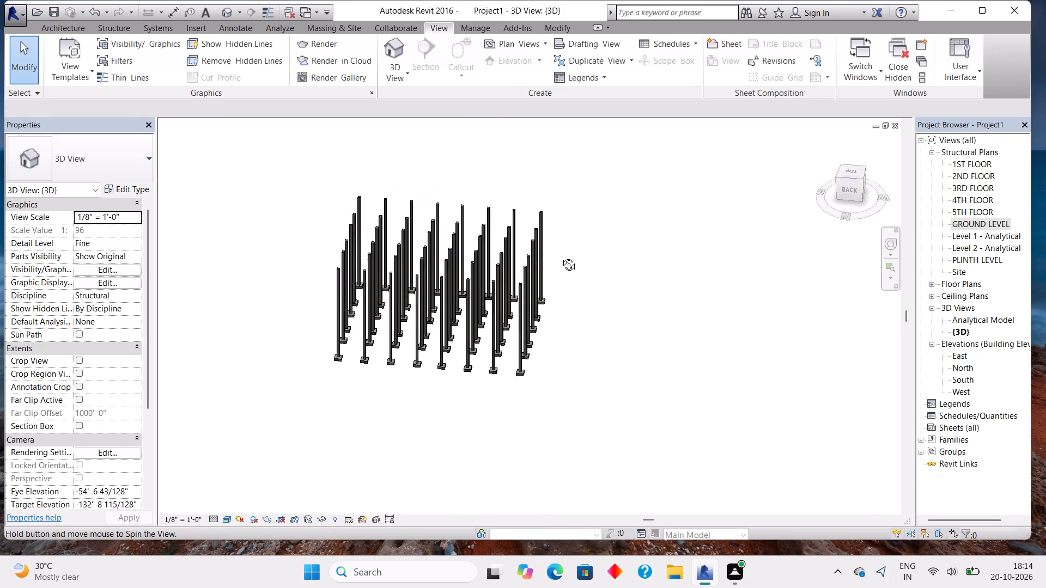
pyautogui.keyDown('shift'); pyautogui.moveTo(561, 256); pyautogui.dragTo(749, 128, button='middle'); pyautogui.keyUp('shift')
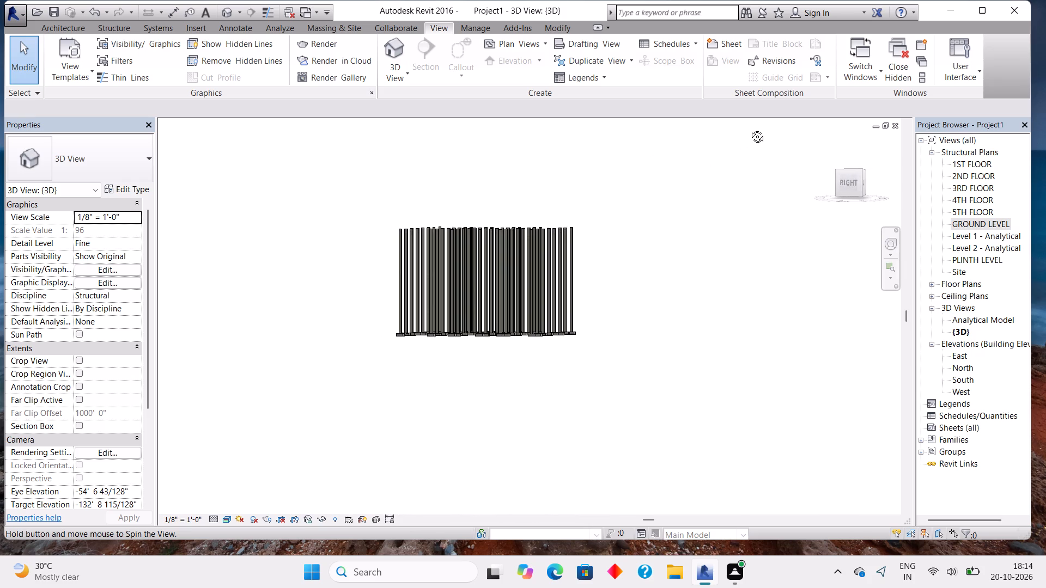
pyautogui.keyDown('shift'); pyautogui.moveTo(749, 128); pyautogui.dragTo(826, 253, button='middle'); pyautogui.keyUp('shift')
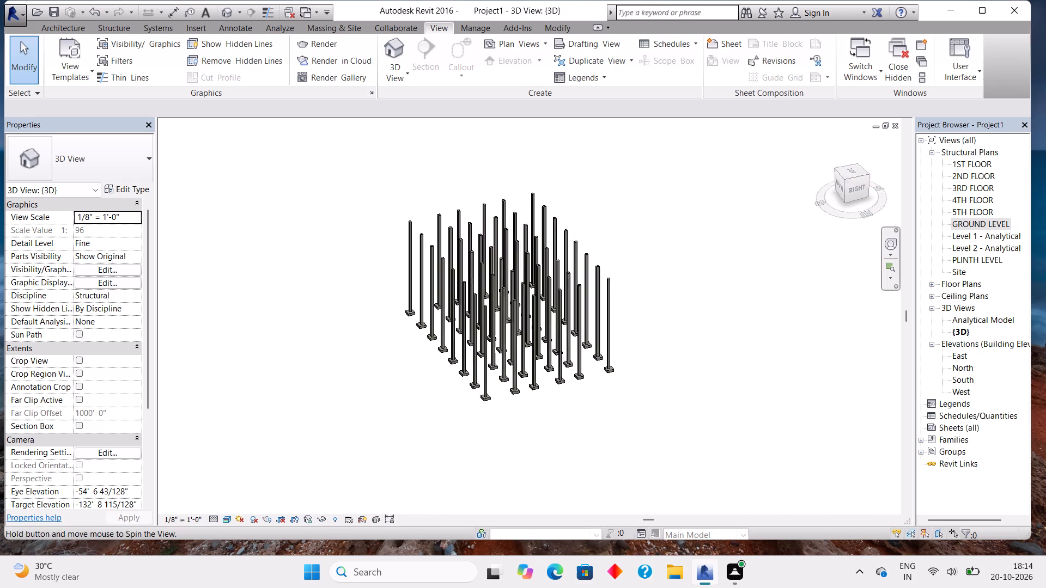
pyautogui.keyDown('shift'); pyautogui.moveTo(826, 253); pyautogui.dragTo(816, 264, button='middle'); pyautogui.keyUp('shift')
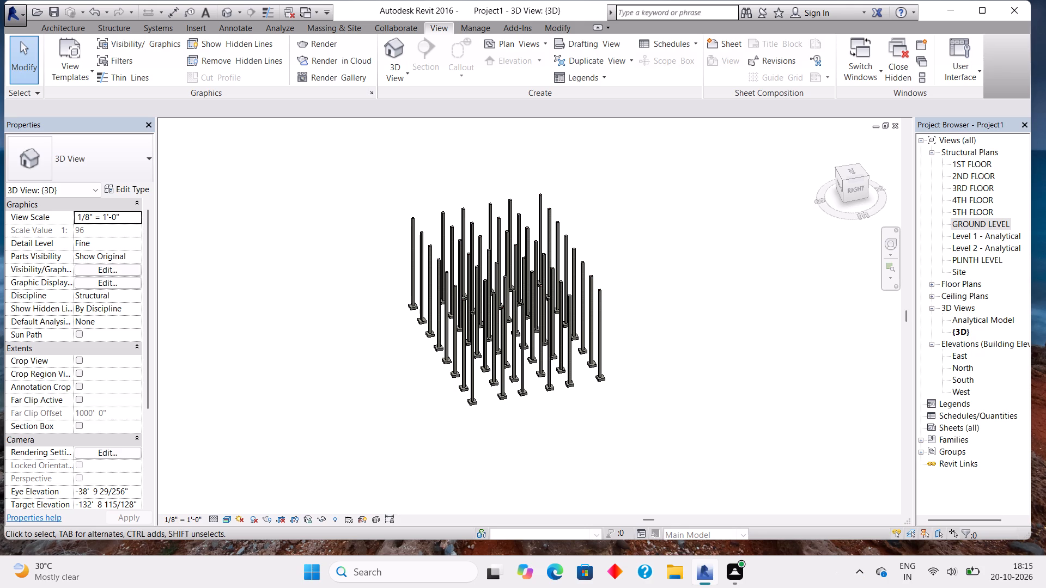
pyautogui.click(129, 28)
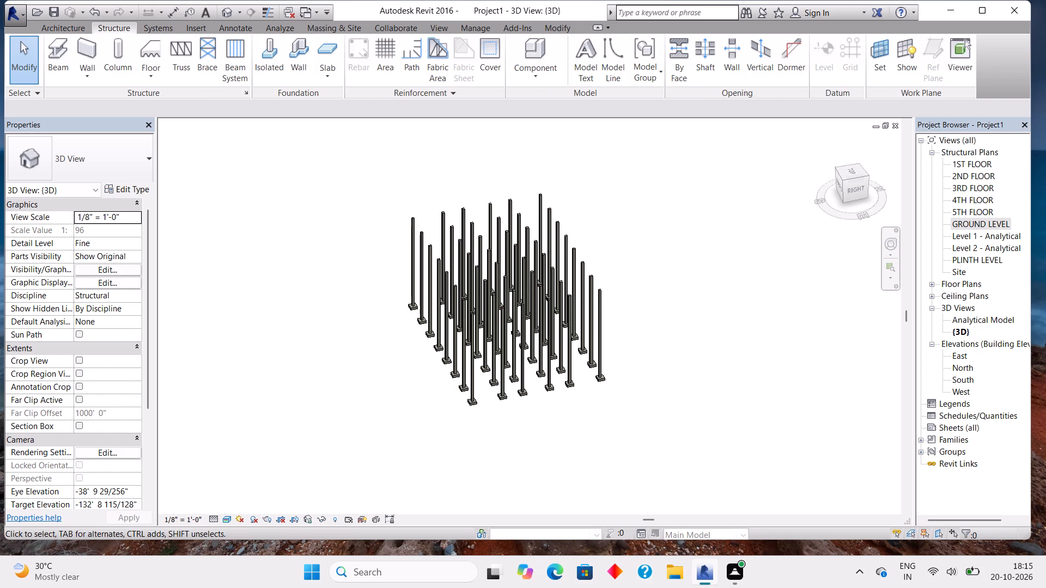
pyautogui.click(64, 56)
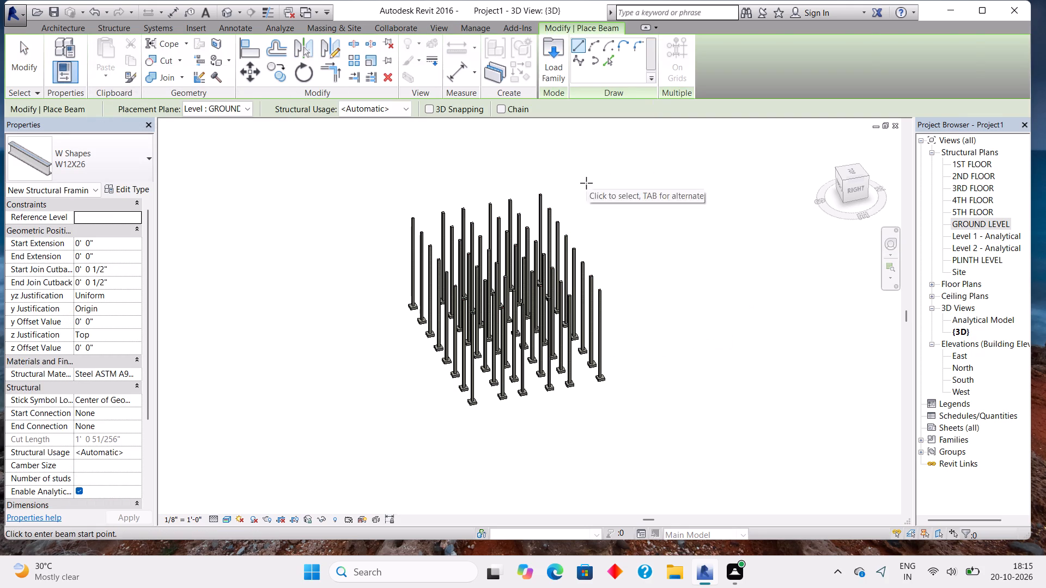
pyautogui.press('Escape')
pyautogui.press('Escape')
# Open the PLINTH LEVEL structural plan and bring the whole column grid into view.
pyautogui.doubleClick(976, 226)
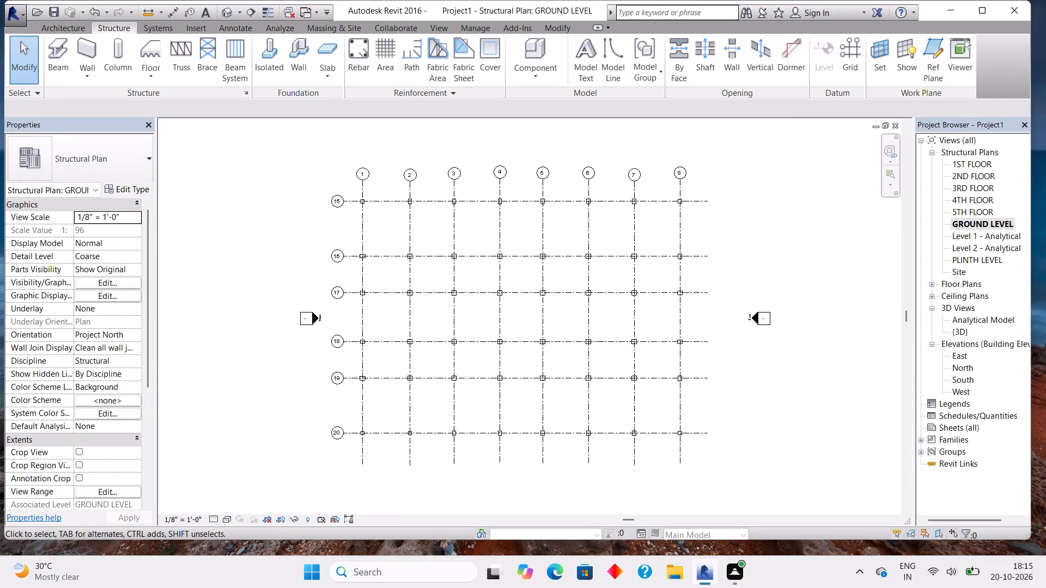
pyautogui.doubleClick(986, 257)
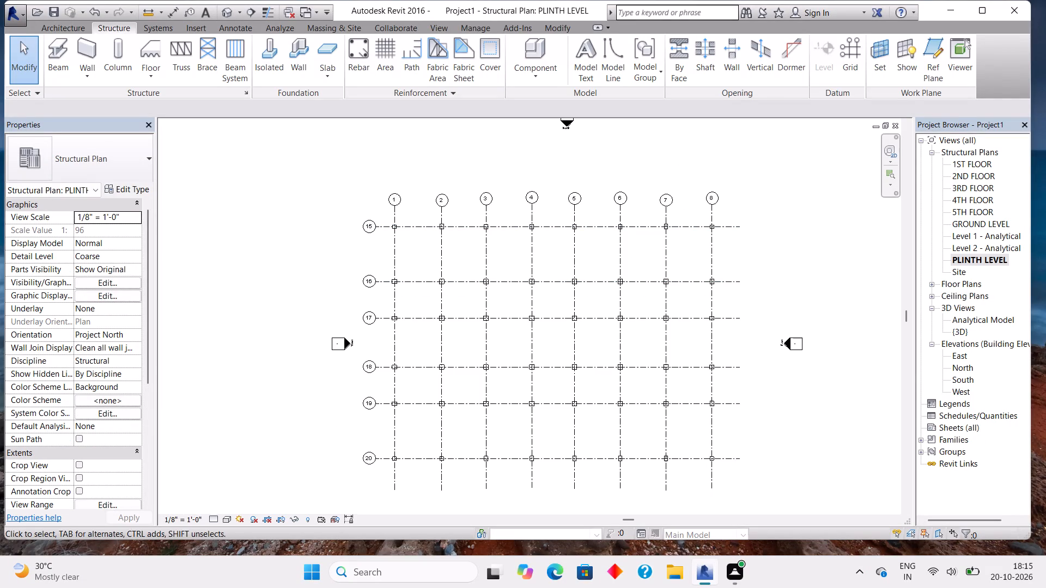
pyautogui.moveTo(596, 346); pyautogui.dragTo(577, 297, button='middle')
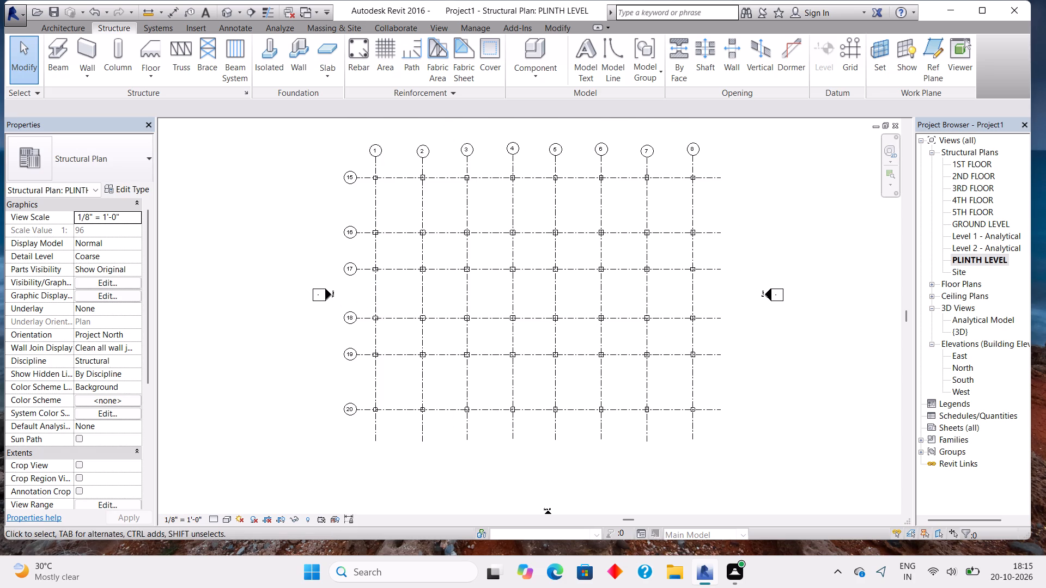
# Start the Beam tool and load the M_Concrete-Rectangular Beam family from the US Metric library's Structural Framing > Concrete folder.
pyautogui.click(53, 66)
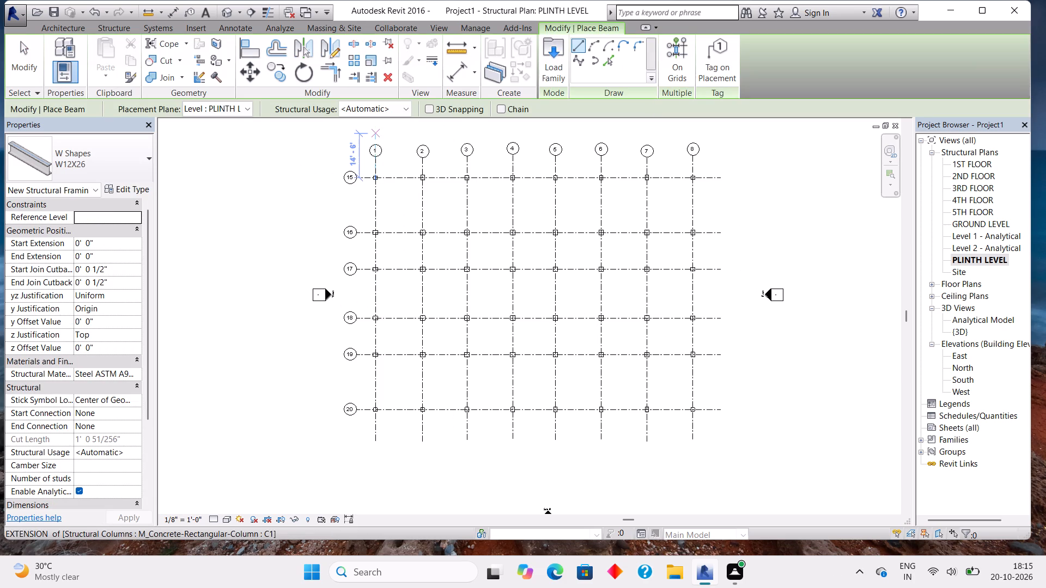
pyautogui.click(550, 59)
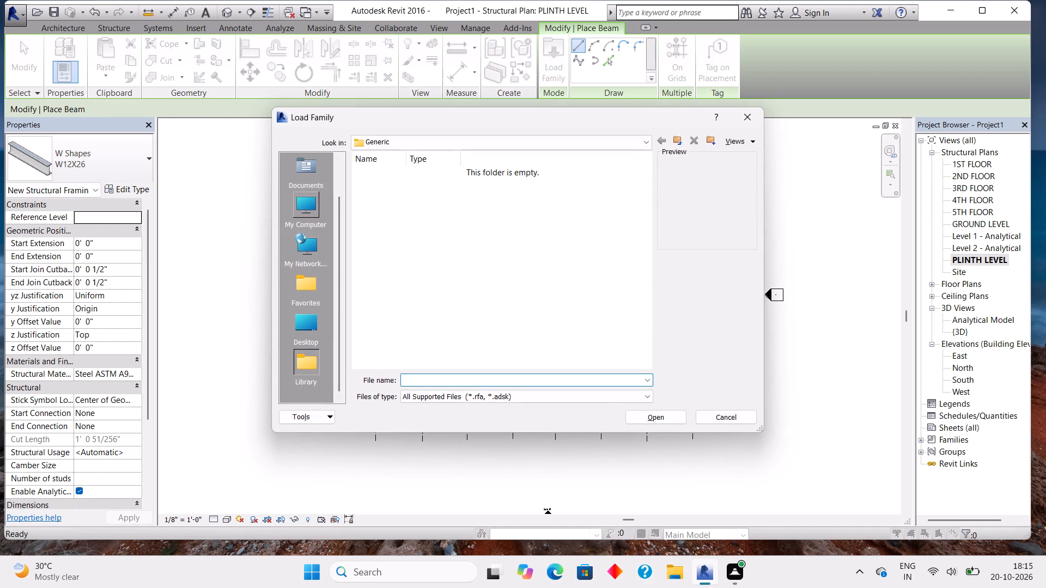
pyautogui.doubleClick(315, 205)
pyautogui.doubleClick(376, 205)
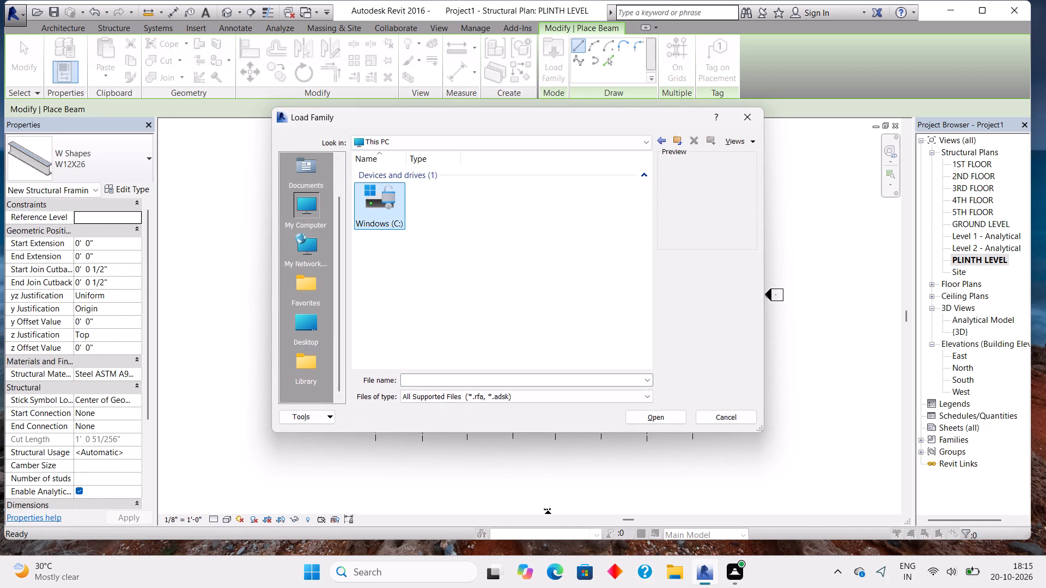
pyautogui.doubleClick(375, 209)
pyautogui.doubleClick(441, 189)
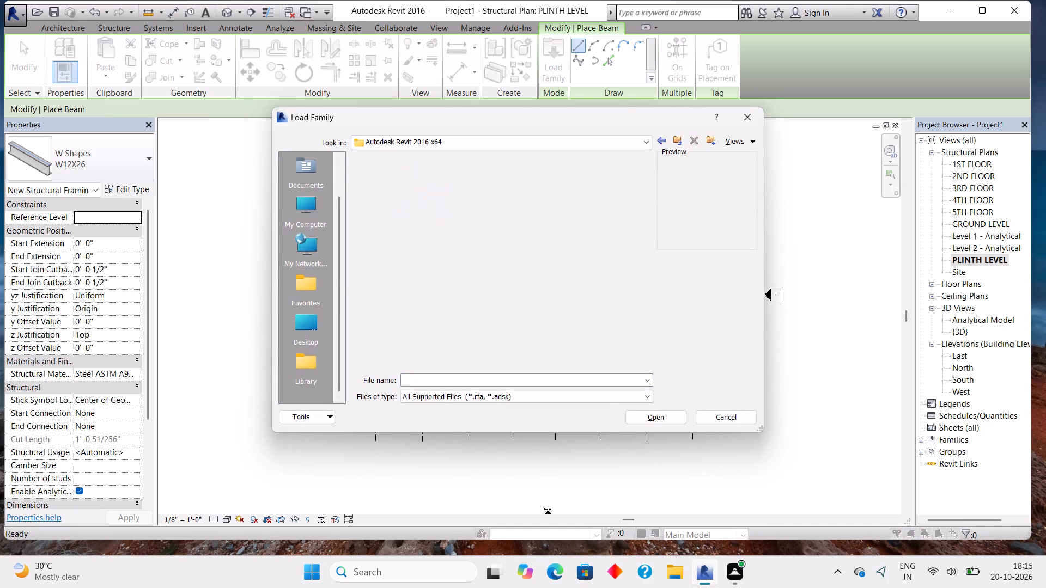
pyautogui.doubleClick(425, 189)
pyautogui.doubleClick(418, 194)
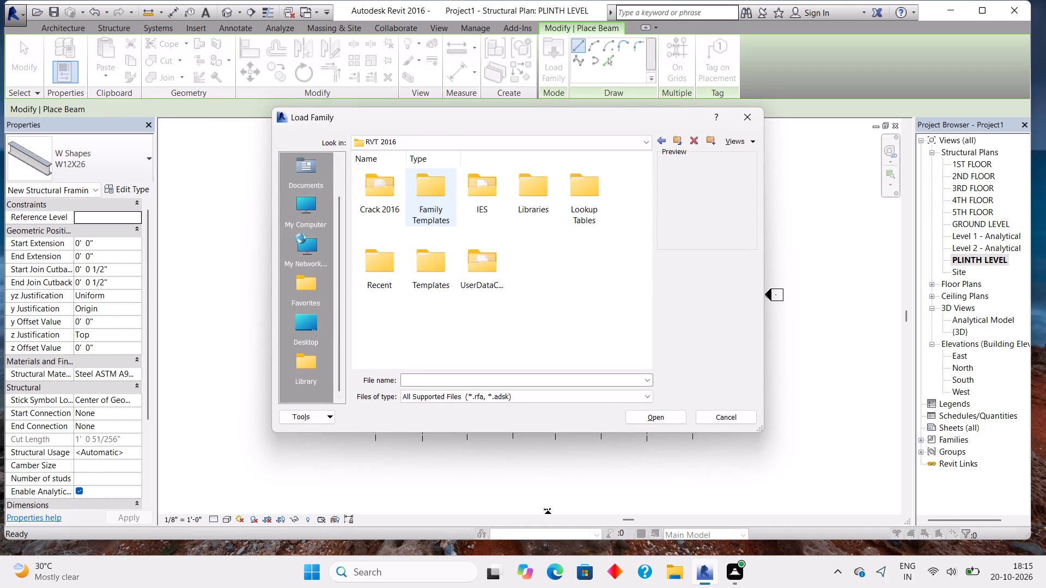
pyautogui.click(656, 143)
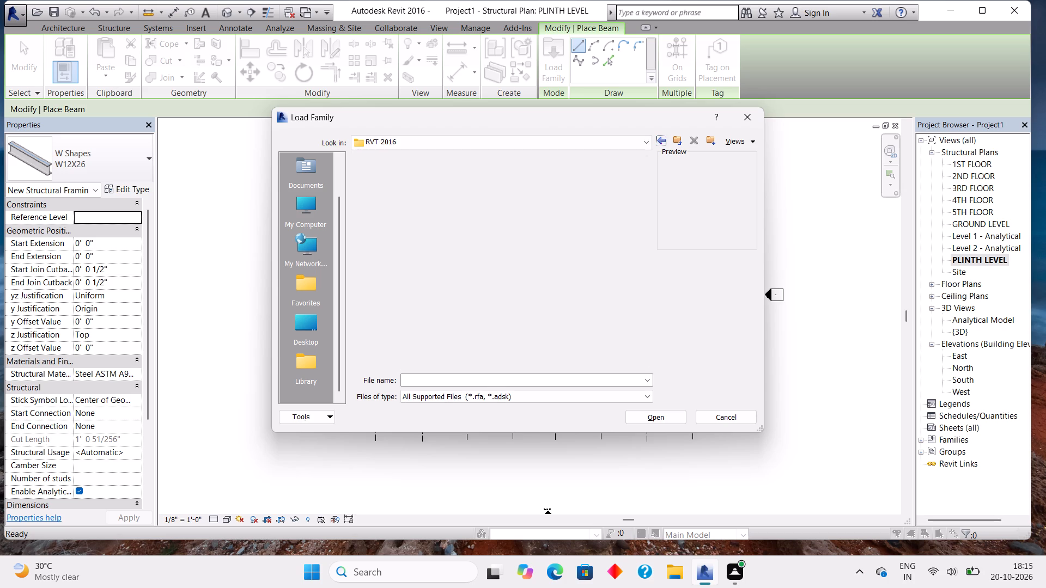
pyautogui.doubleClick(533, 191)
pyautogui.doubleClick(415, 196)
pyautogui.scroll(-8, 489, 268)
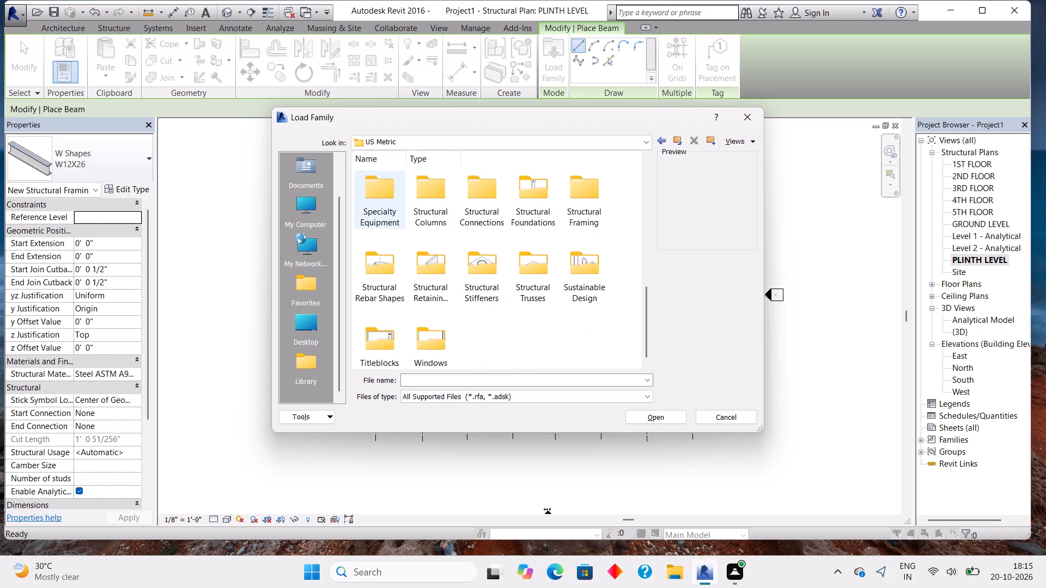
pyautogui.scroll(1, 443, 216)
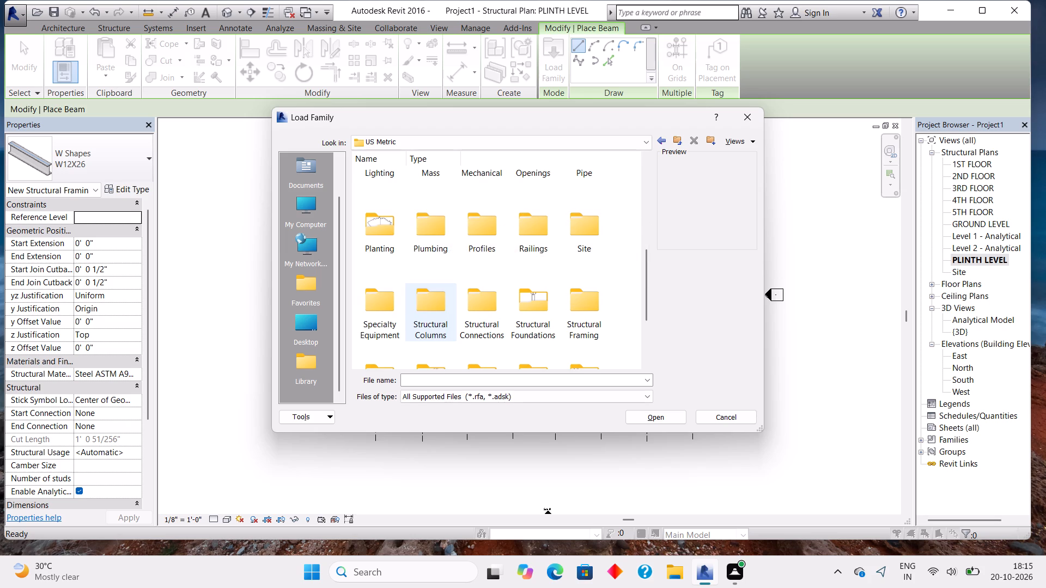
pyautogui.doubleClick(525, 309)
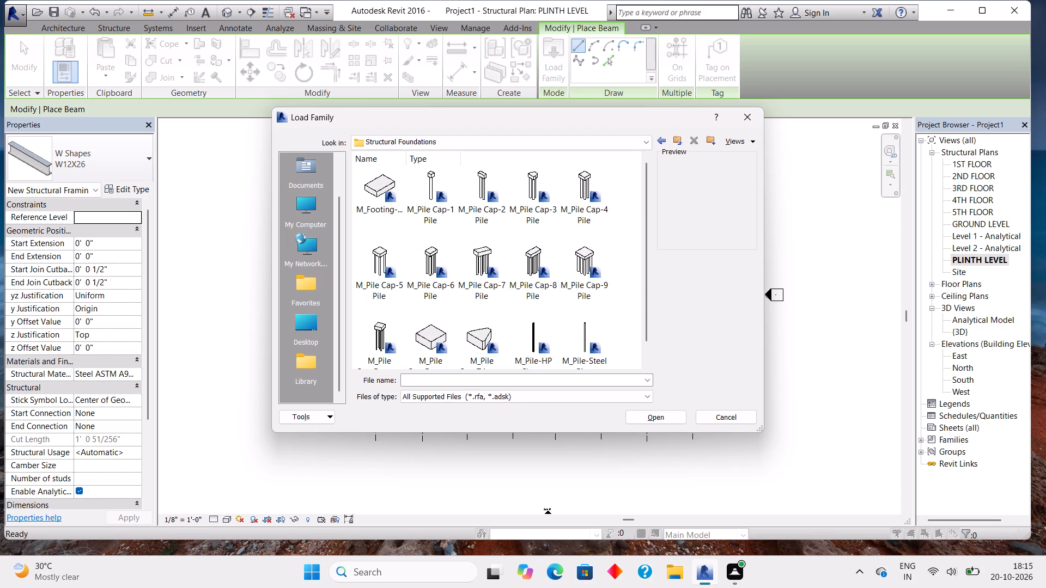
pyautogui.click(658, 142)
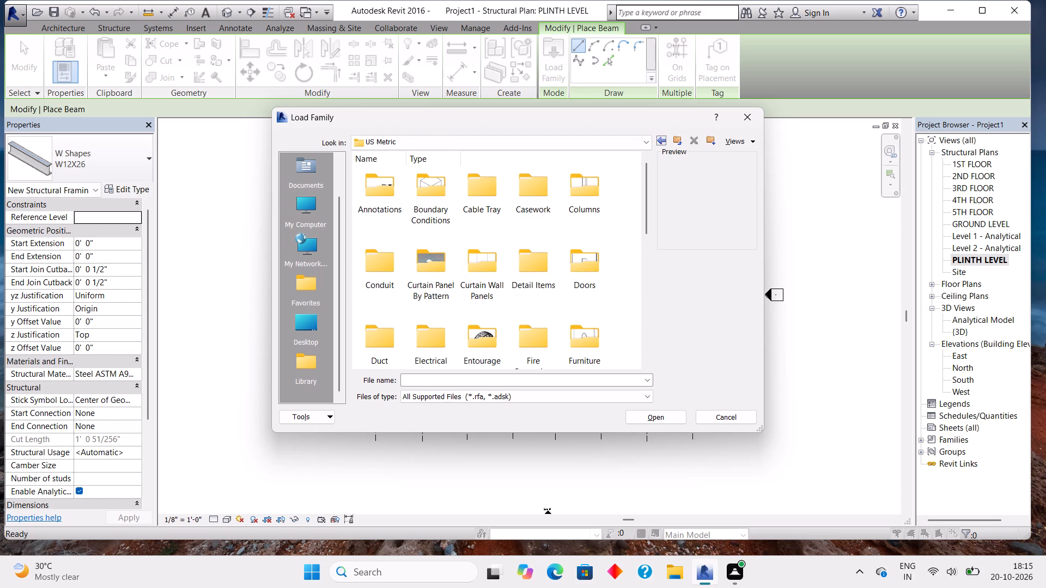
pyautogui.scroll(-4, 518, 268)
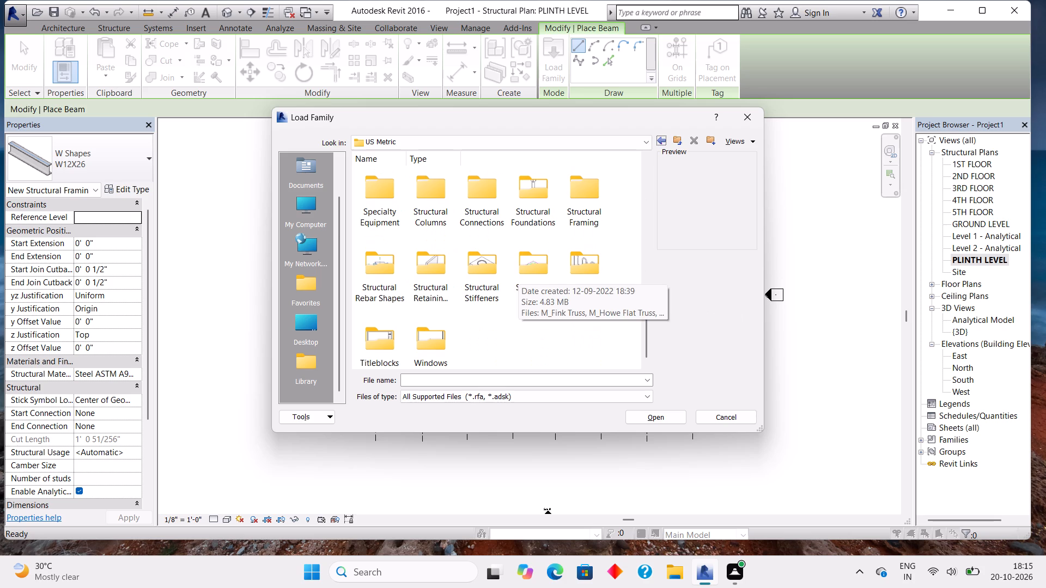
pyautogui.doubleClick(576, 192)
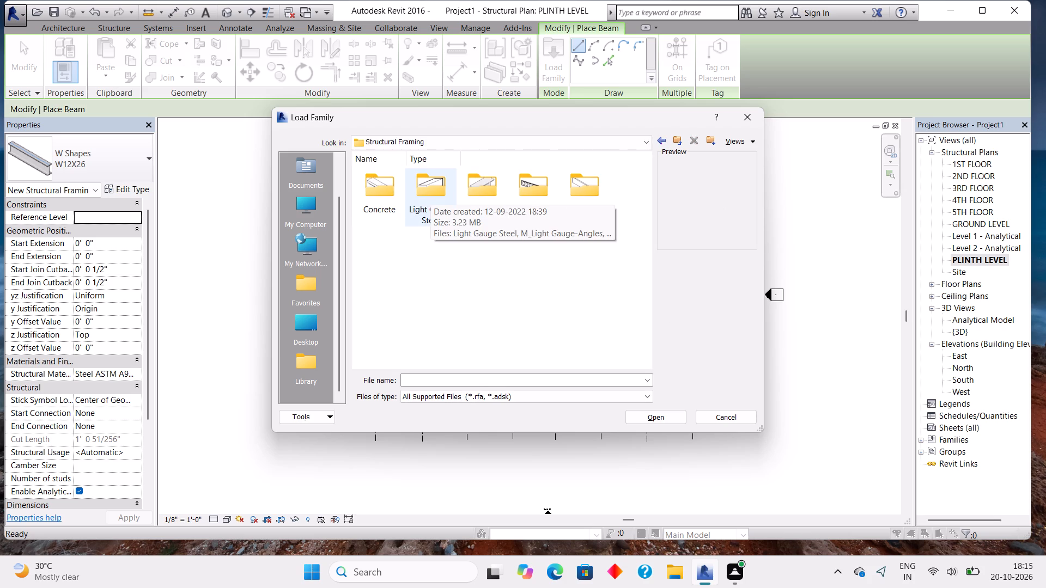
pyautogui.doubleClick(381, 180)
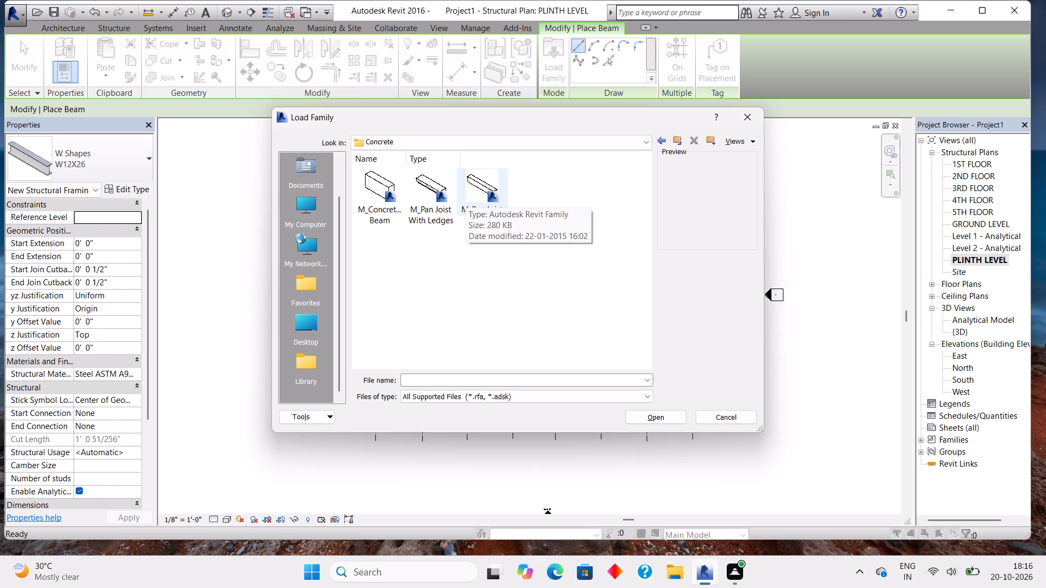
pyautogui.doubleClick(374, 189)
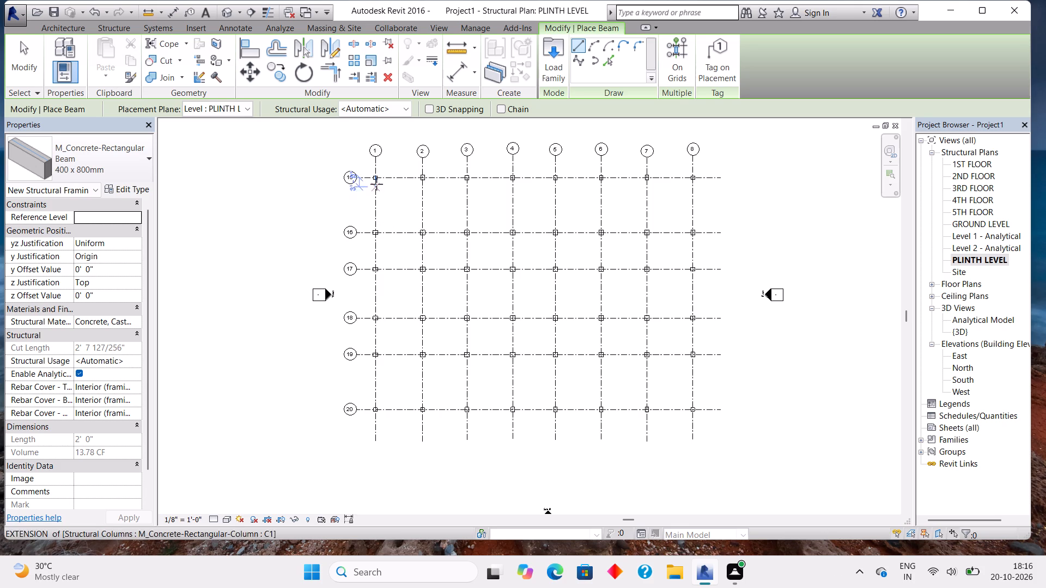
# Place a 400 x 800mm concrete rectangular beam along grid 15, from the column at grid 1 to the column at grid 8.
pyautogui.scroll(8, 376, 183)
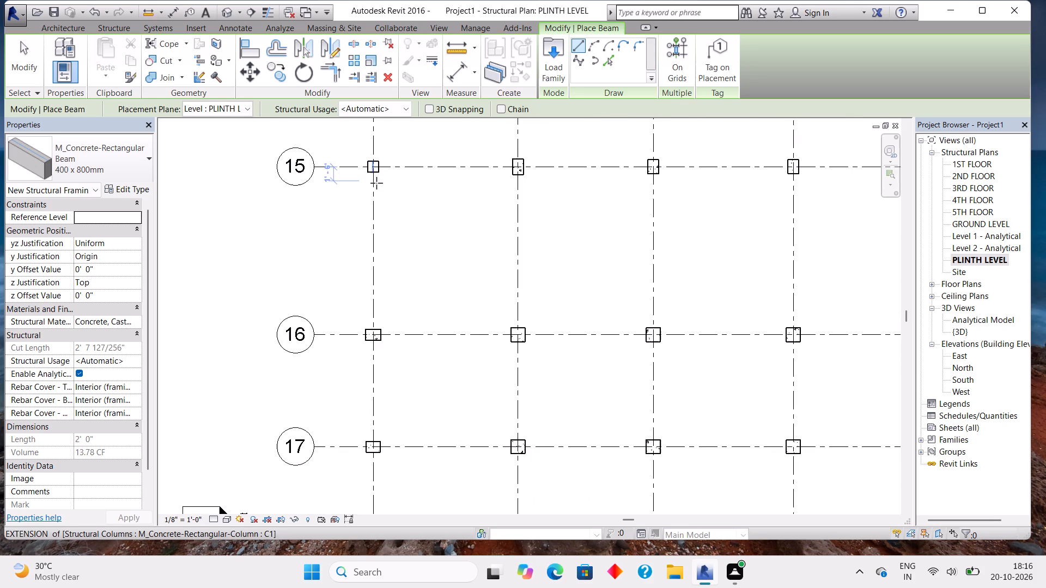
pyautogui.scroll(-4, 372, 165)
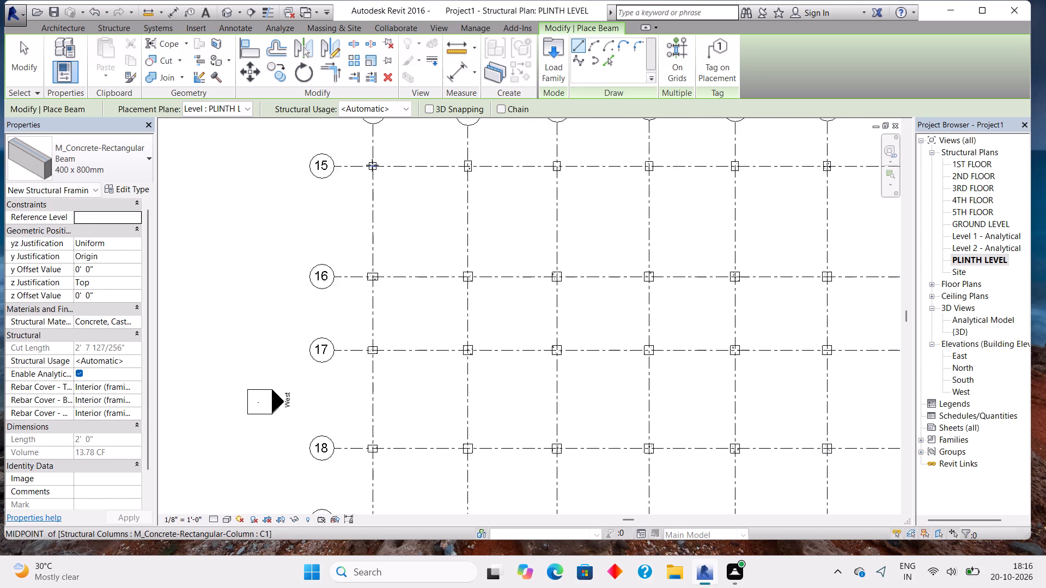
pyautogui.scroll(-5, 372, 165)
pyautogui.scroll(6, 372, 165)
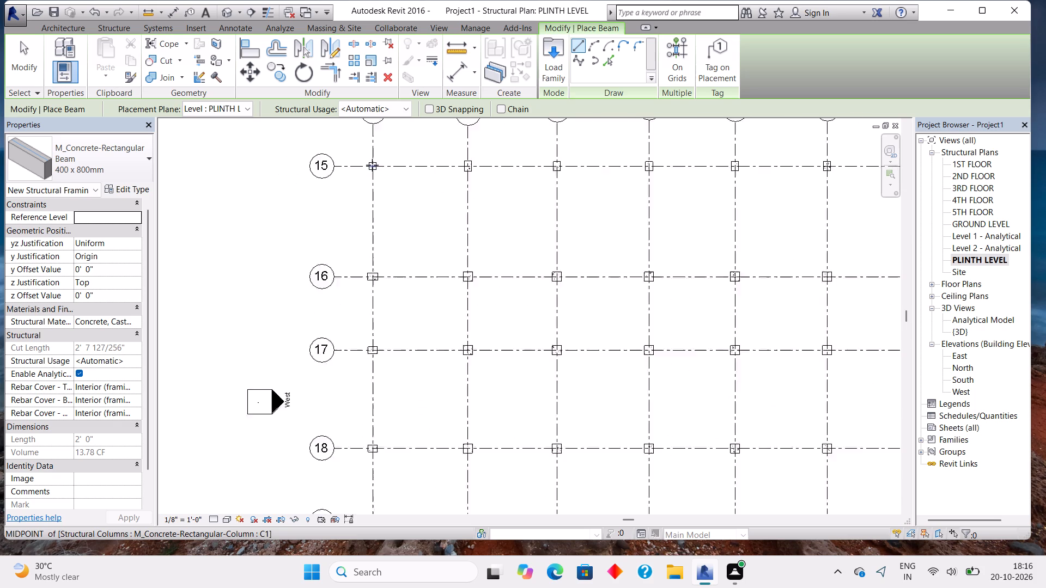
pyautogui.scroll(1, 372, 165)
pyautogui.click(372, 165)
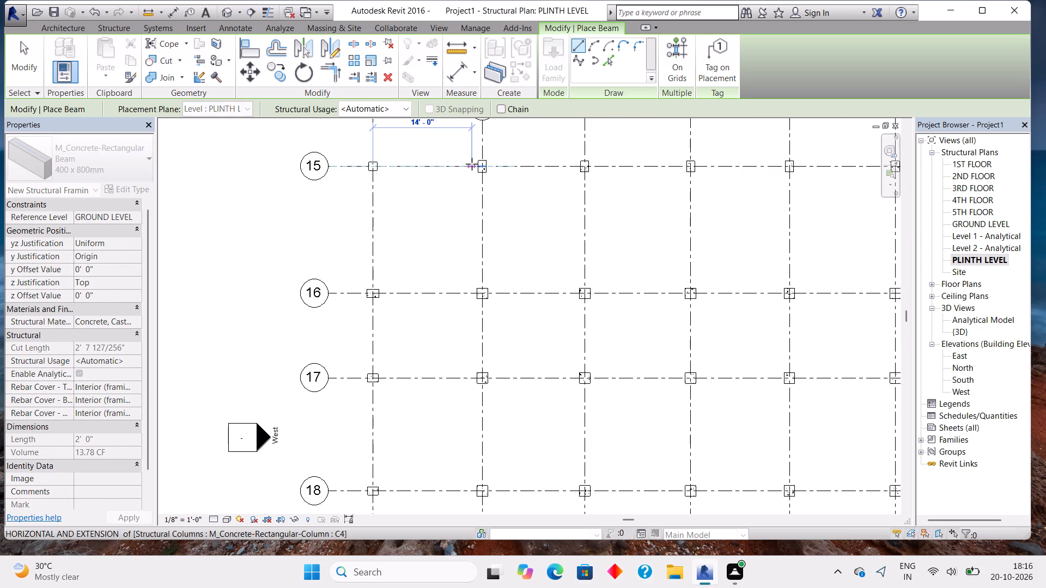
pyautogui.moveTo(695, 163); pyautogui.dragTo(349, 197, button='middle')
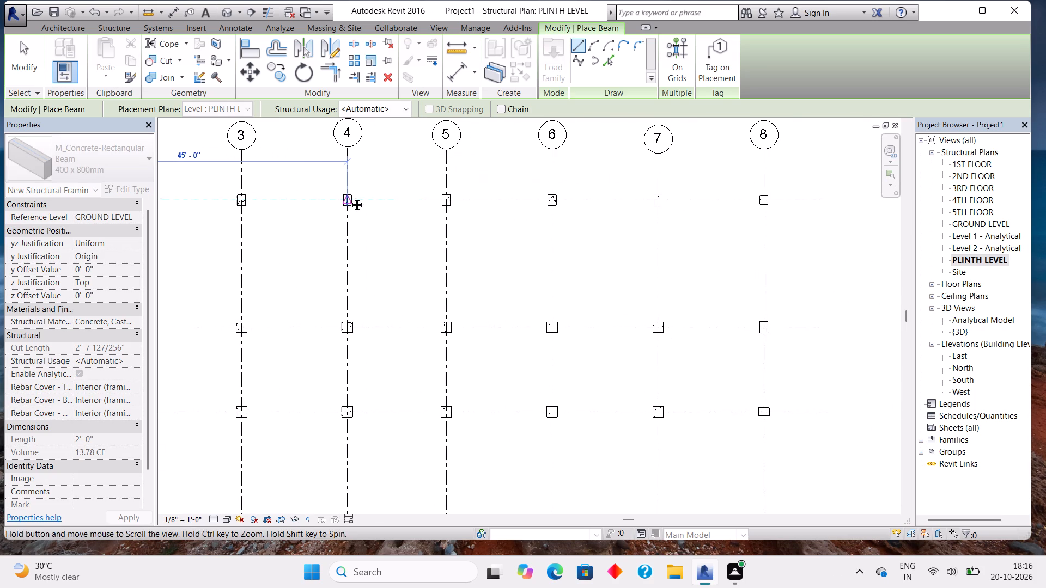
pyautogui.moveTo(349, 197); pyautogui.dragTo(348, 197, button='middle')
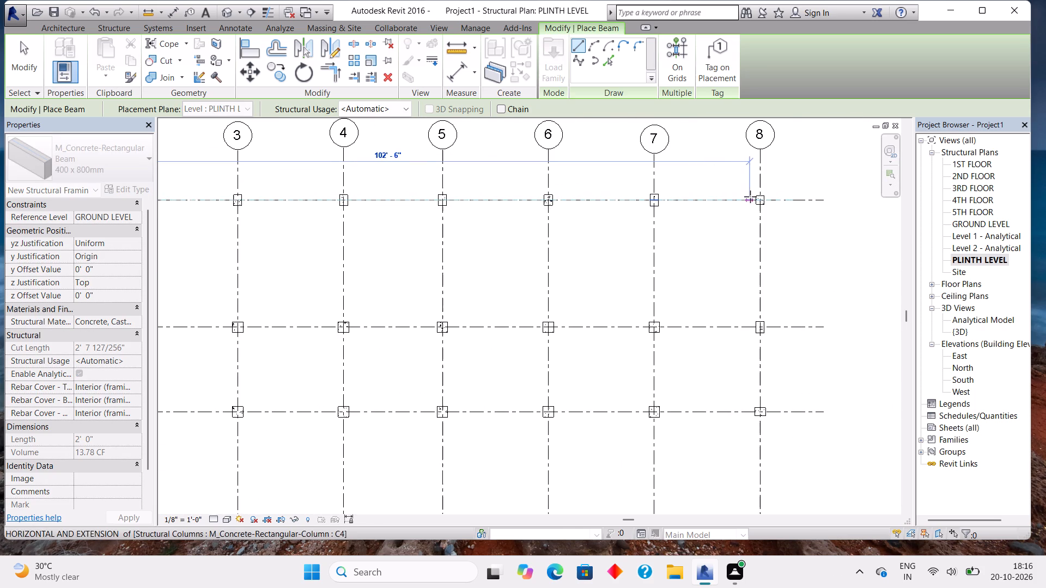
pyautogui.click(756, 197)
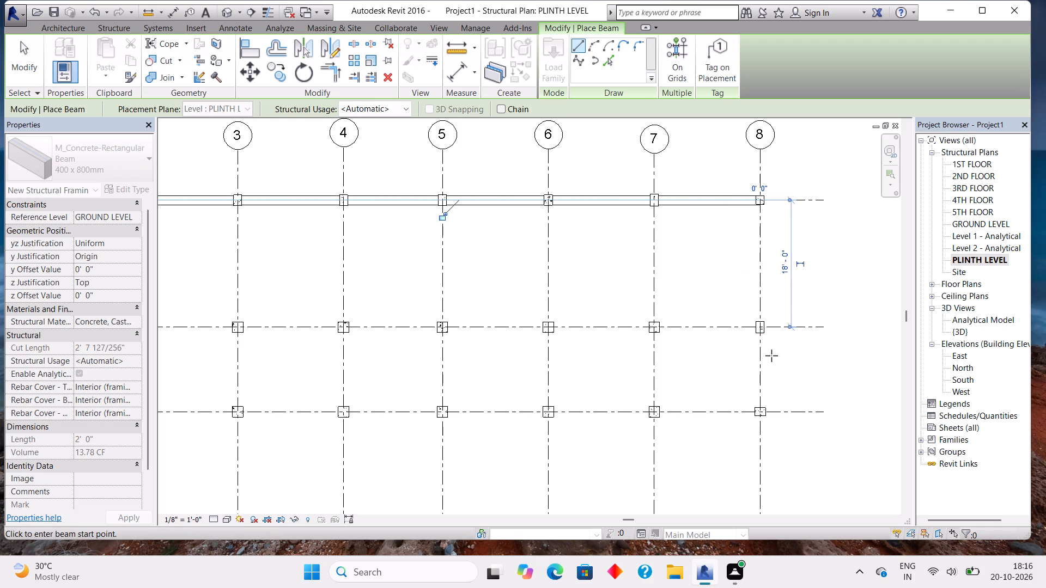
# Place a 400 x 800mm concrete beam along grid 8, from the column at grid 15 to the column at grid 20.
pyautogui.moveTo(774, 399); pyautogui.dragTo(739, 301, button='middle')
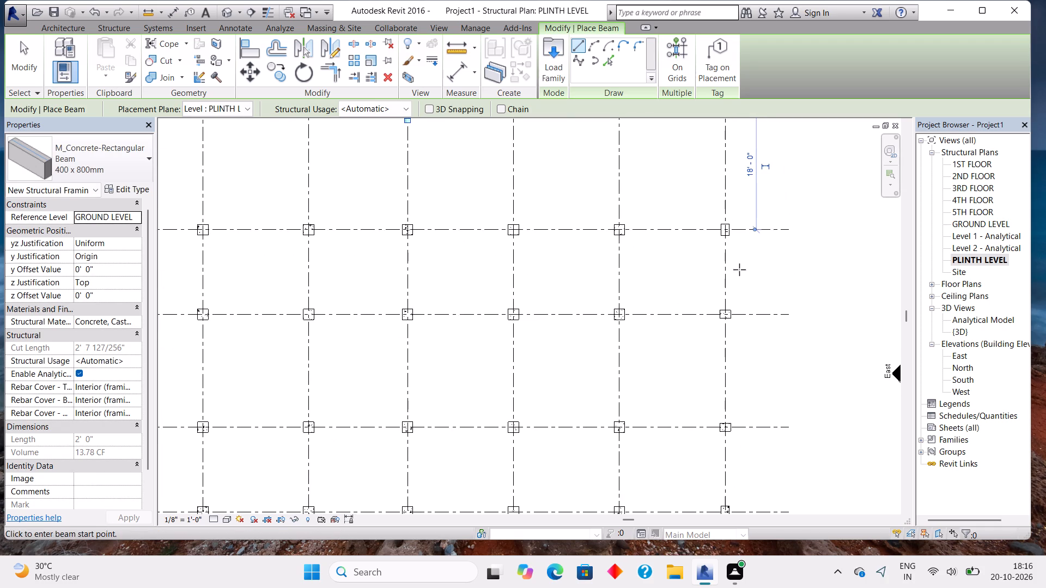
pyautogui.moveTo(771, 226); pyautogui.dragTo(774, 344, button='middle')
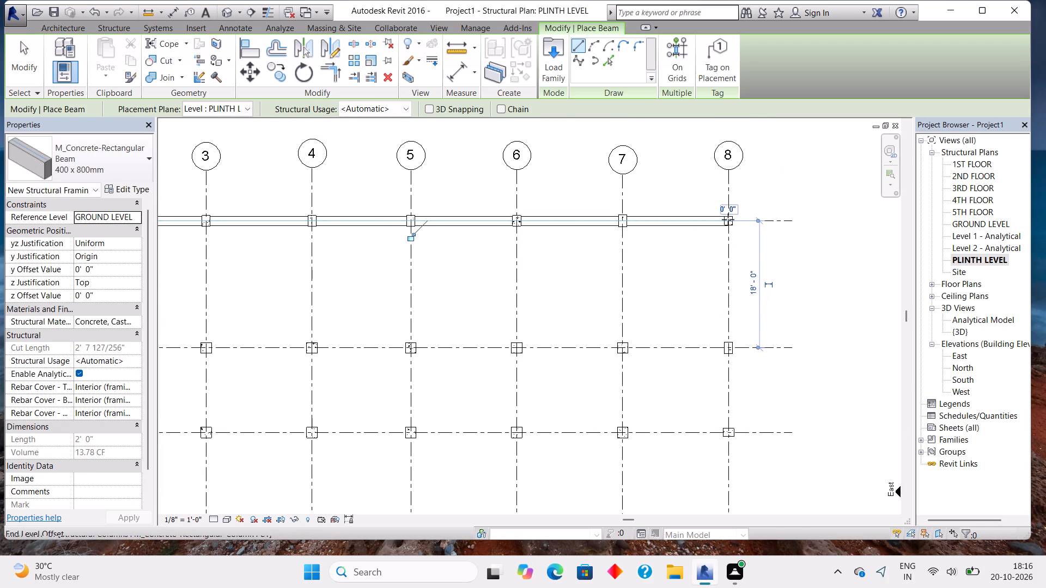
pyautogui.click(731, 224)
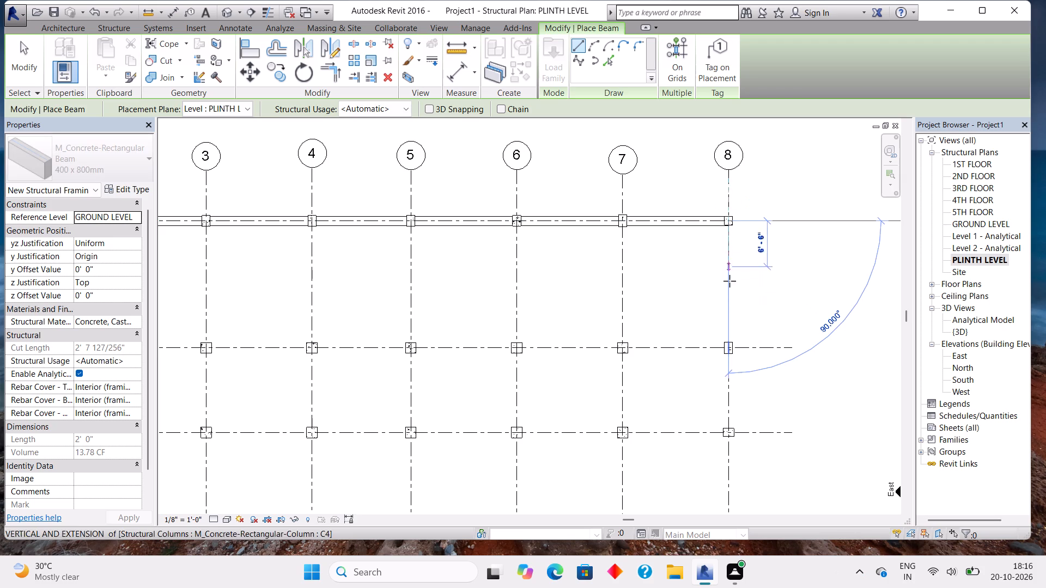
pyautogui.moveTo(736, 427); pyautogui.dragTo(715, 168, button='middle')
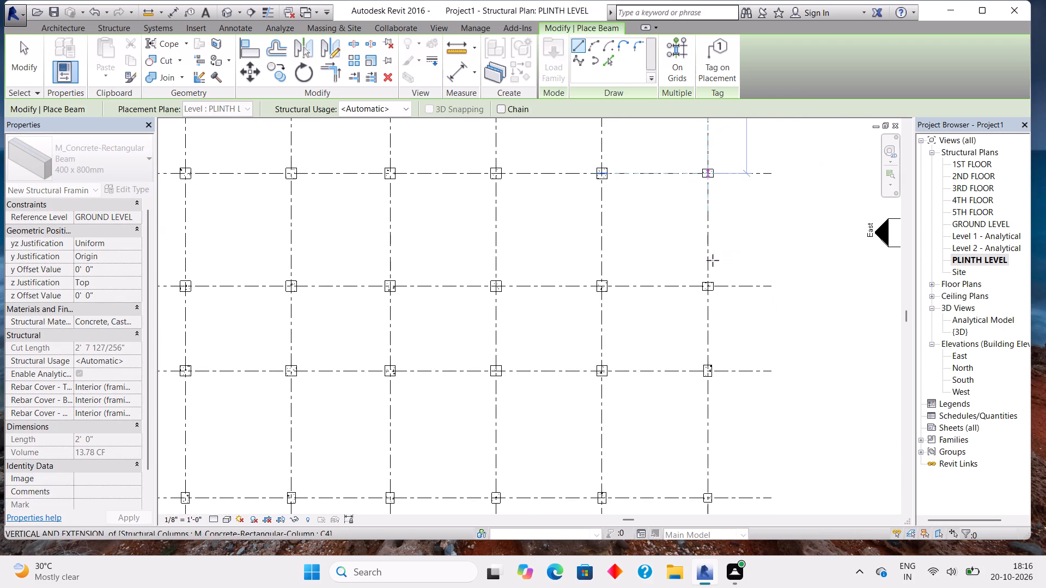
pyautogui.moveTo(715, 443); pyautogui.dragTo(731, 258, button='middle')
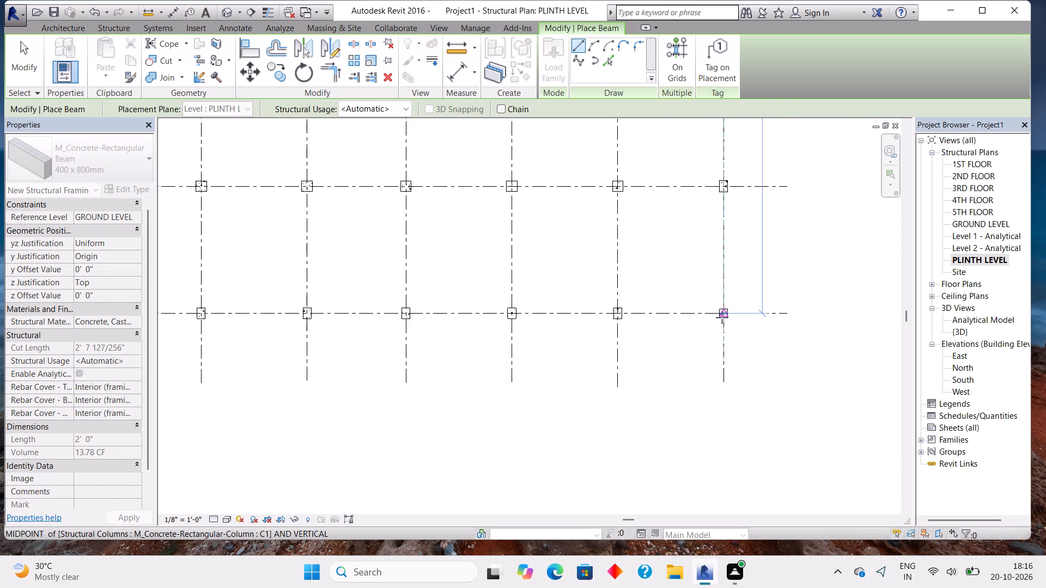
pyautogui.click(719, 317)
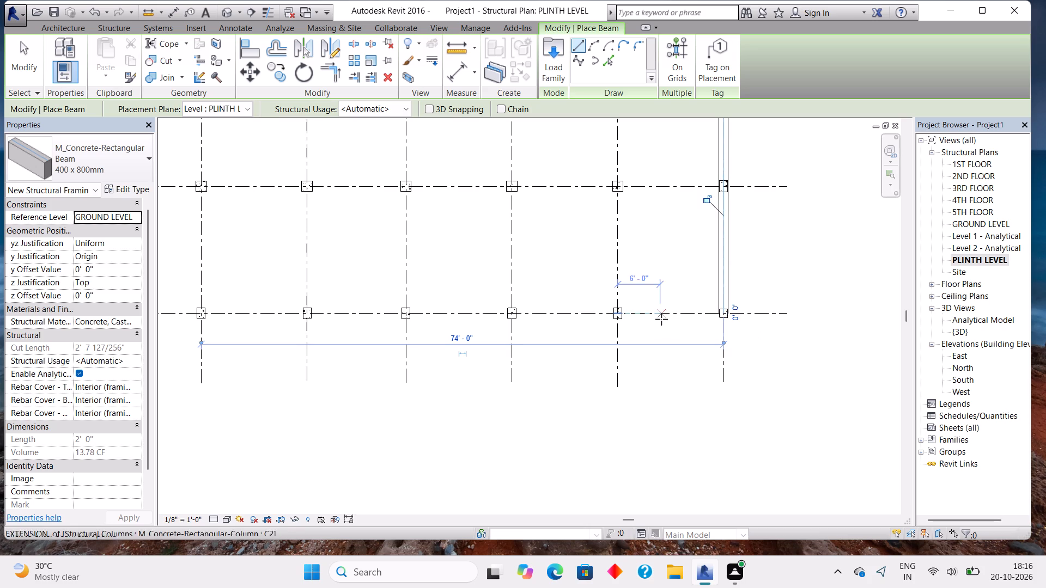
# Place a 400 x 800mm concrete beam along grid 20, from the column at grid 8 back to grid 1.
pyautogui.click(725, 313)
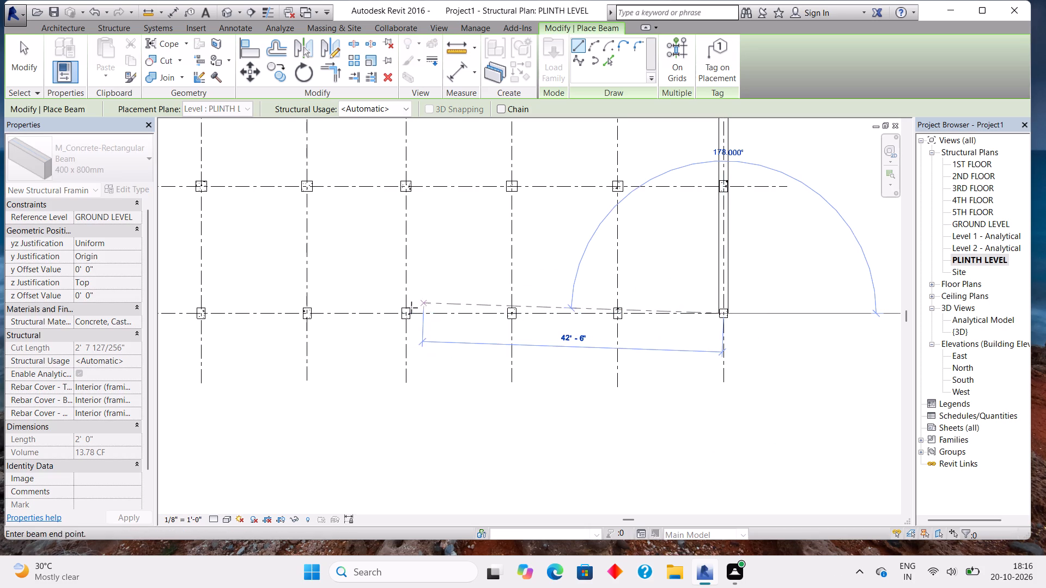
pyautogui.moveTo(410, 308); pyautogui.dragTo(837, 367, button='middle')
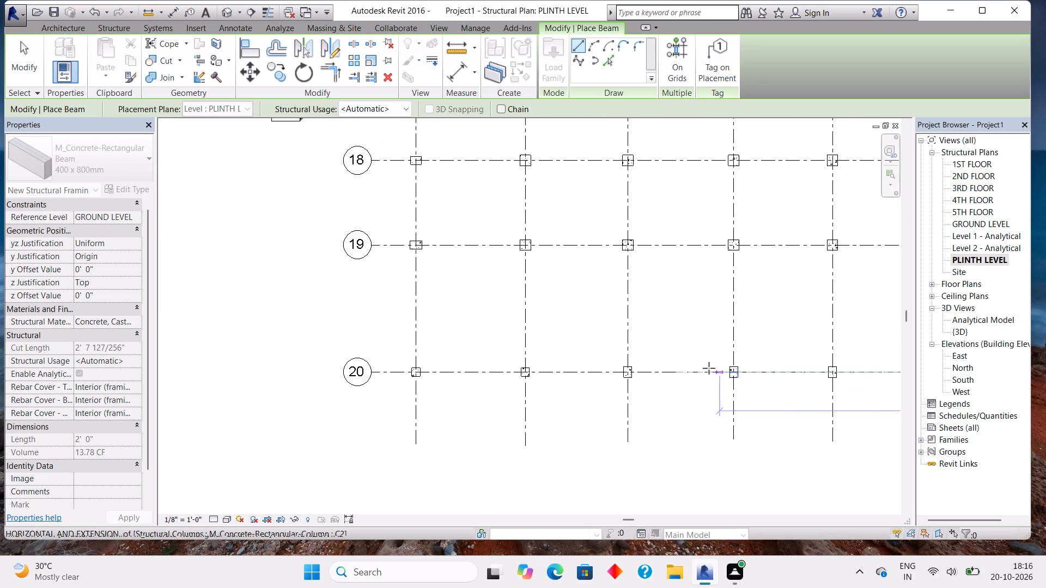
pyautogui.click(415, 371)
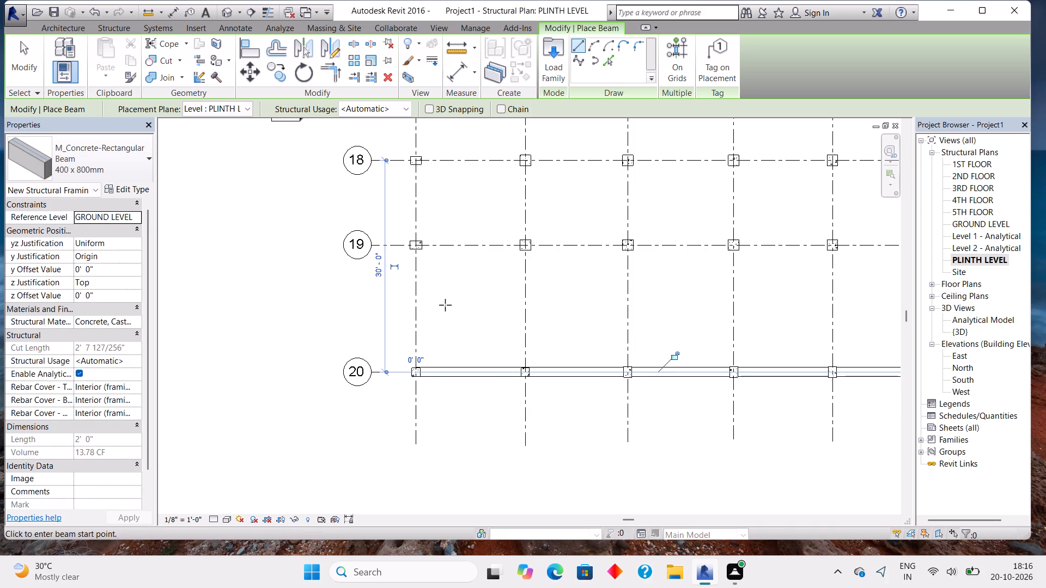
# Place a 400 x 800mm concrete beam along grid 1, from the column at grid 20 to the column at grid 15.
pyautogui.moveTo(445, 305); pyautogui.dragTo(506, 372, button='middle')
pyautogui.click(478, 440)
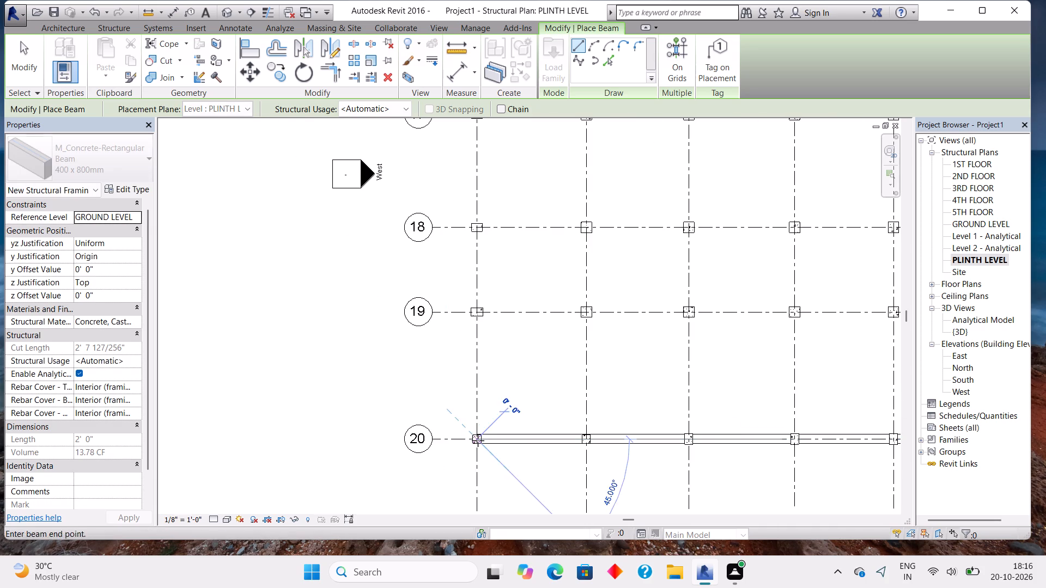
pyautogui.moveTo(486, 277); pyautogui.dragTo(528, 535, button='middle')
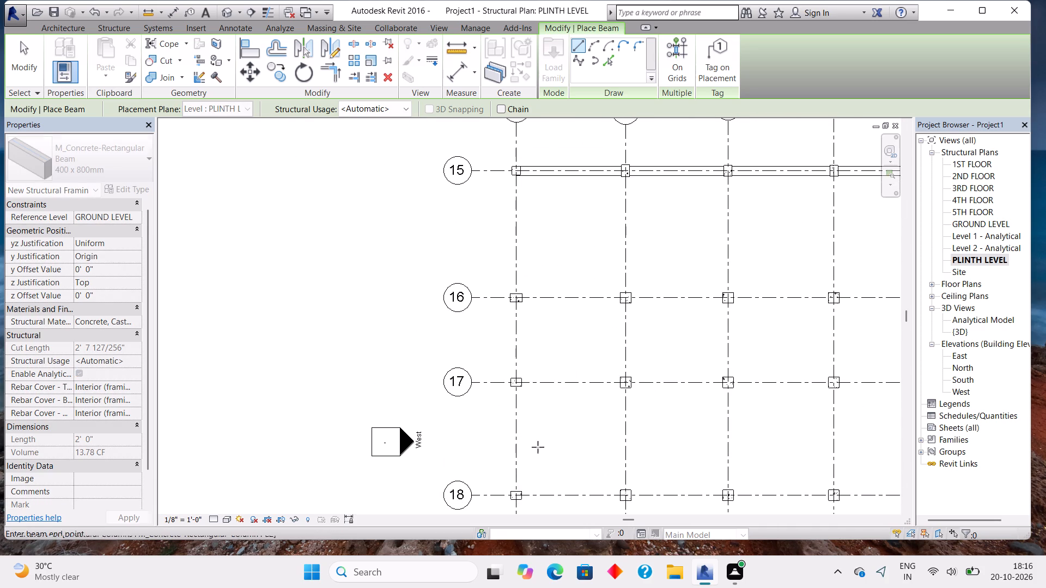
pyautogui.moveTo(513, 223); pyautogui.dragTo(502, 304, button='middle')
pyautogui.scroll(-1, 510, 271)
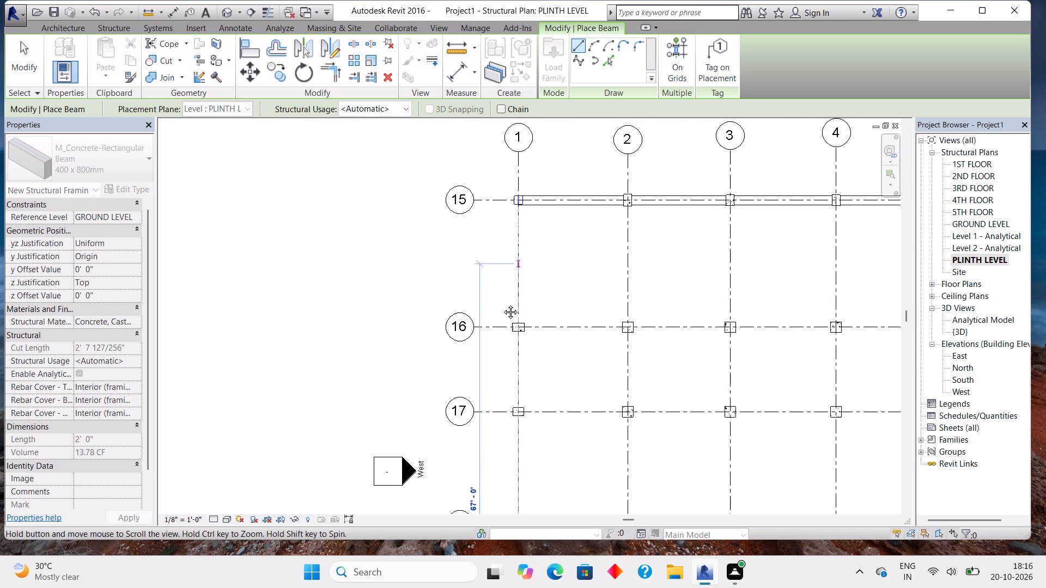
pyautogui.moveTo(502, 304); pyautogui.dragTo(482, 397, button='middle')
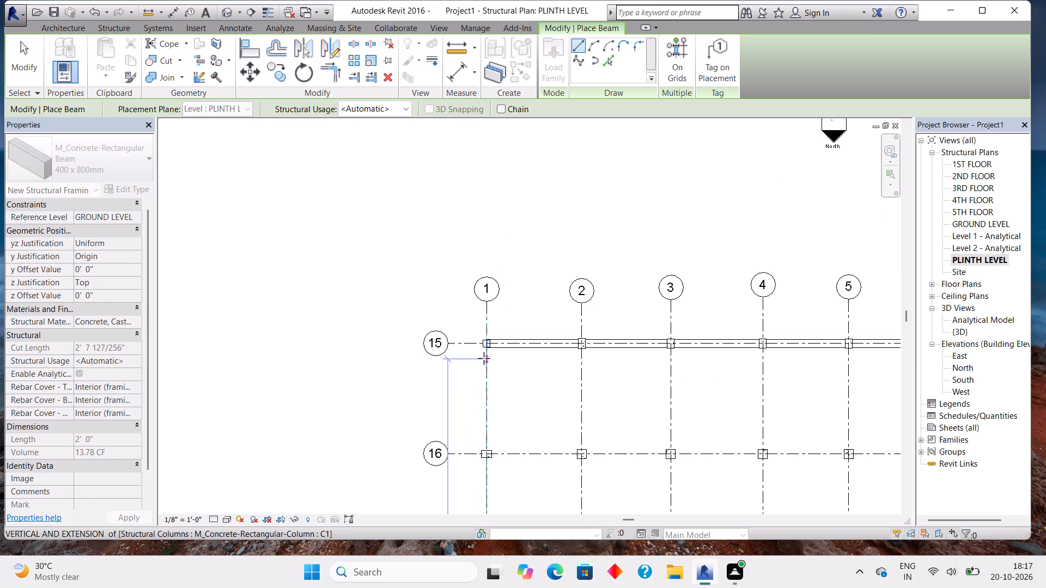
pyautogui.click(481, 345)
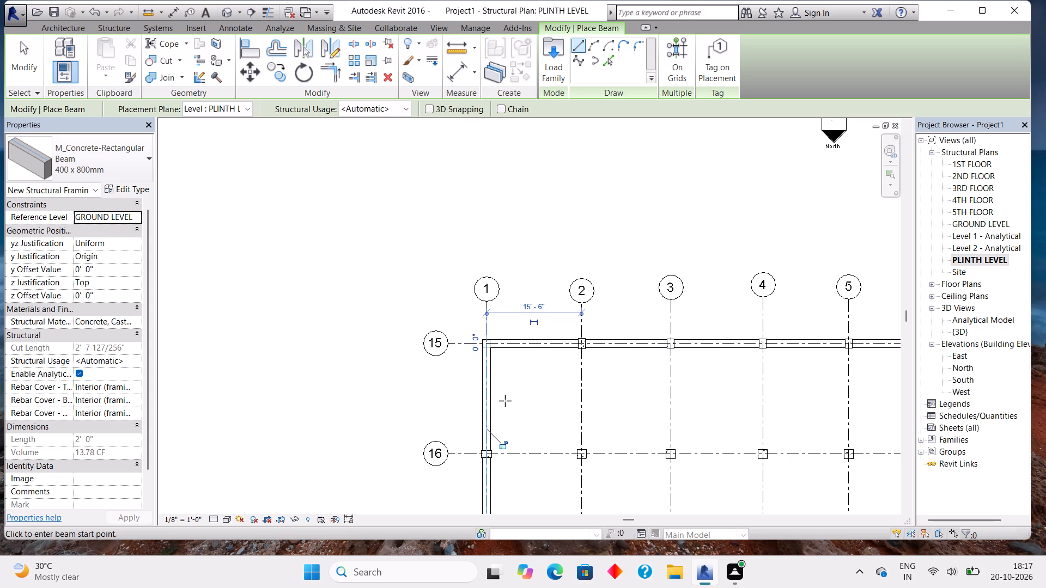
# Inspect the perimeter beams in the plan and from several sides in the 3D view, and end the Beam command.
pyautogui.scroll(-1, 665, 377)
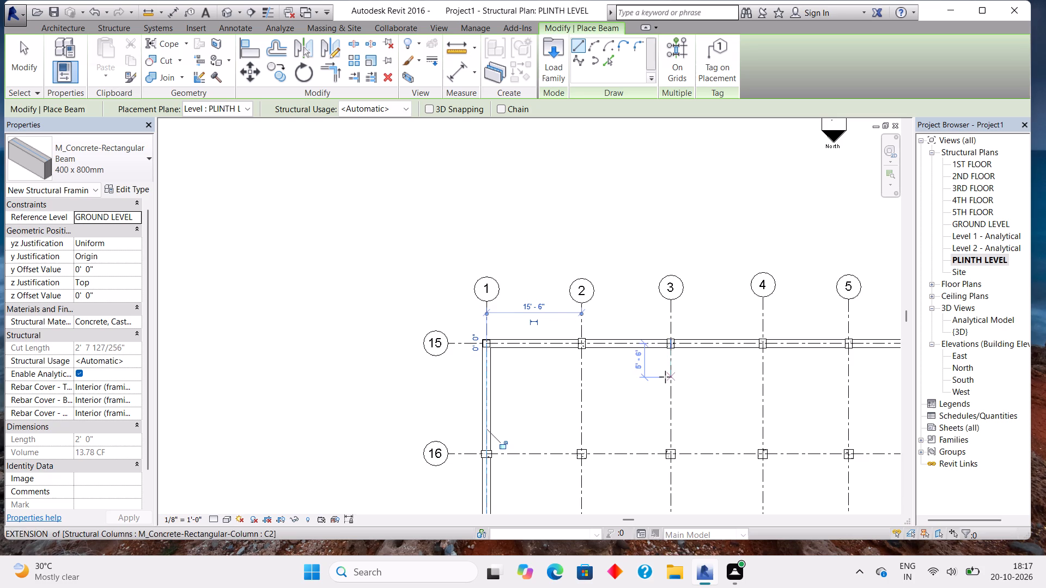
pyautogui.scroll(-3, 665, 377)
pyautogui.scroll(9, 603, 381)
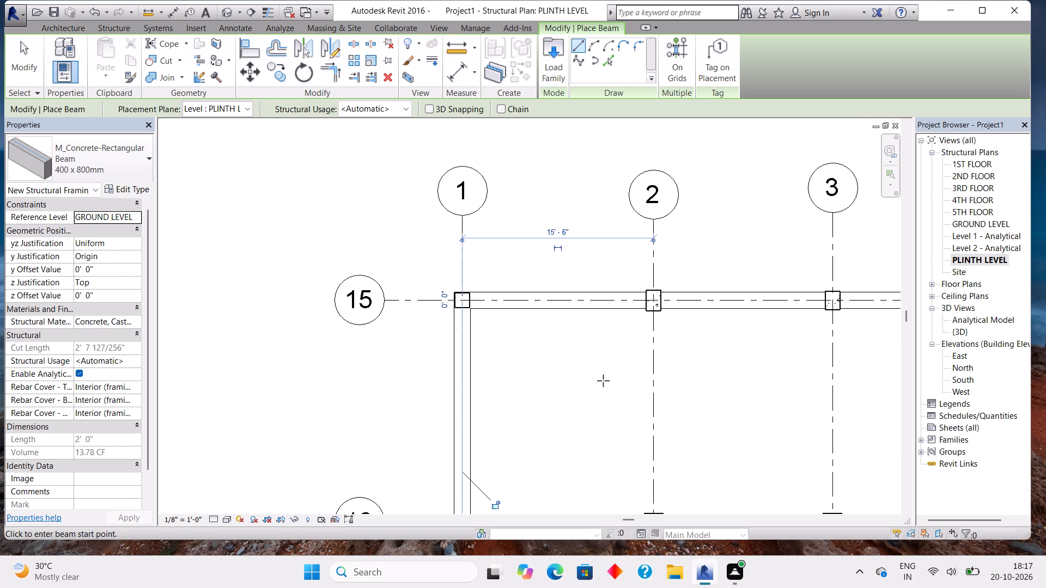
pyautogui.scroll(-3, 678, 391)
pyautogui.scroll(-1, 728, 401)
pyautogui.moveTo(762, 401); pyautogui.dragTo(608, 239, button='middle')
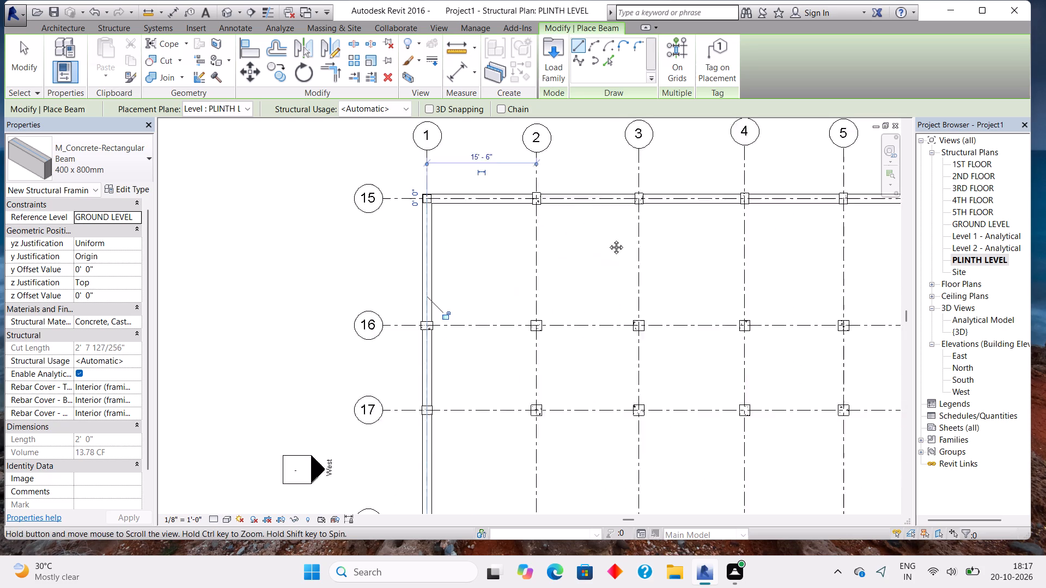
pyautogui.moveTo(608, 239); pyautogui.dragTo(599, 222, button='middle')
pyautogui.scroll(-9, 629, 300)
pyautogui.moveTo(812, 455); pyautogui.dragTo(725, 363, button='middle')
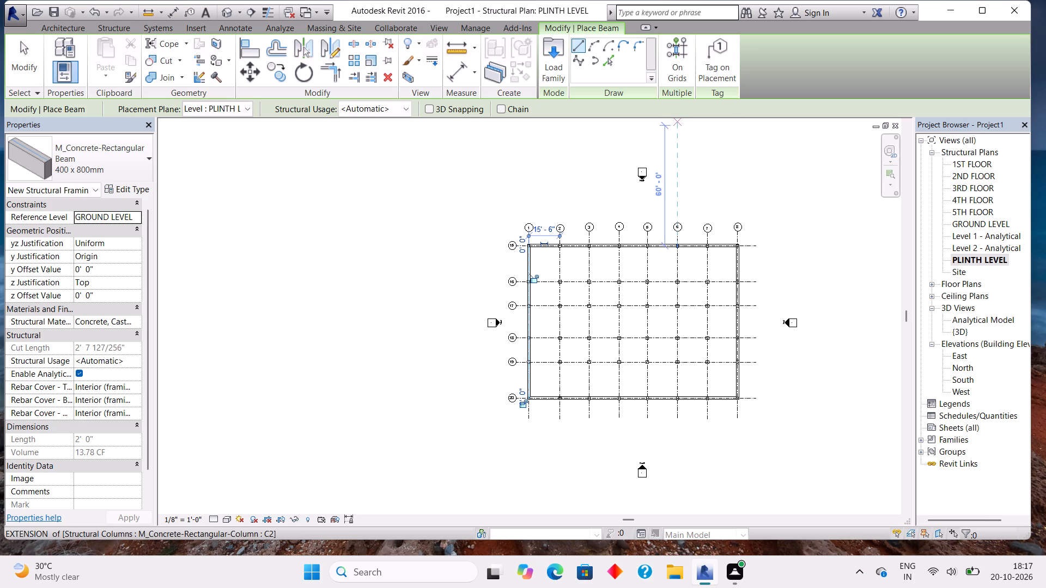
pyautogui.click(452, 24)
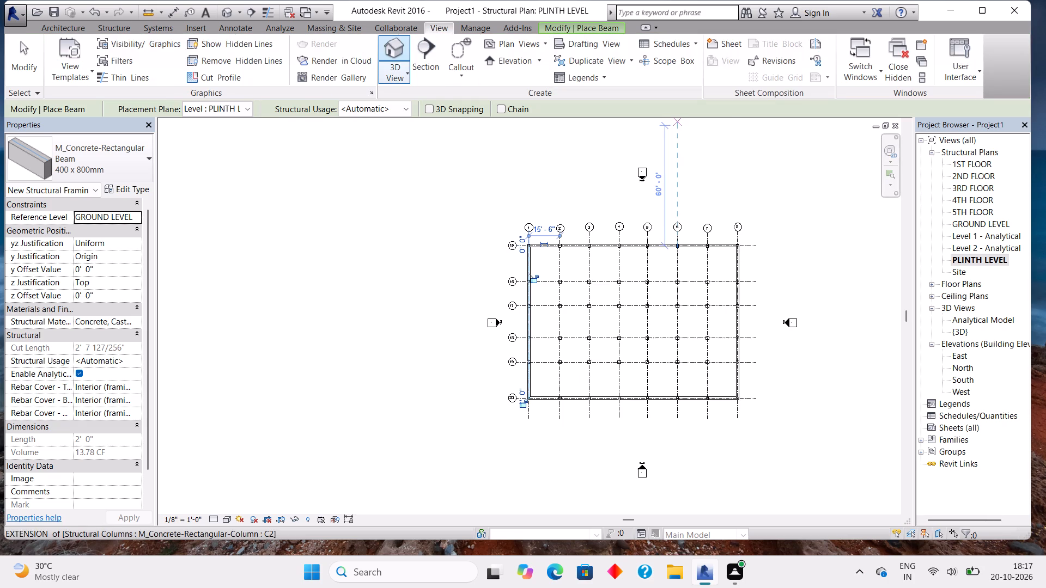
pyautogui.click(398, 45)
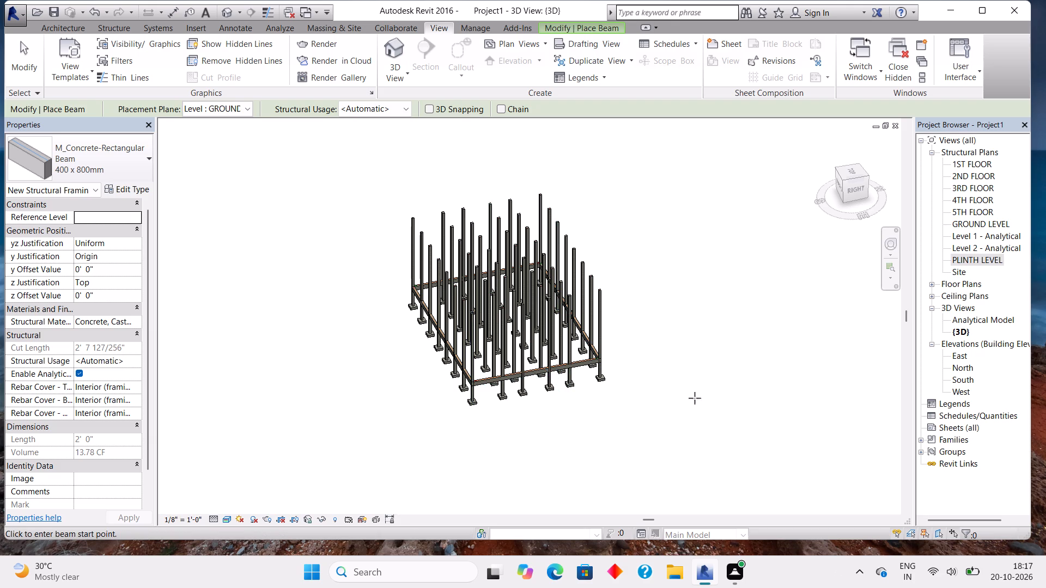
pyautogui.scroll(7, 674, 393)
pyautogui.moveTo(595, 334); pyautogui.dragTo(777, 401, button='middle')
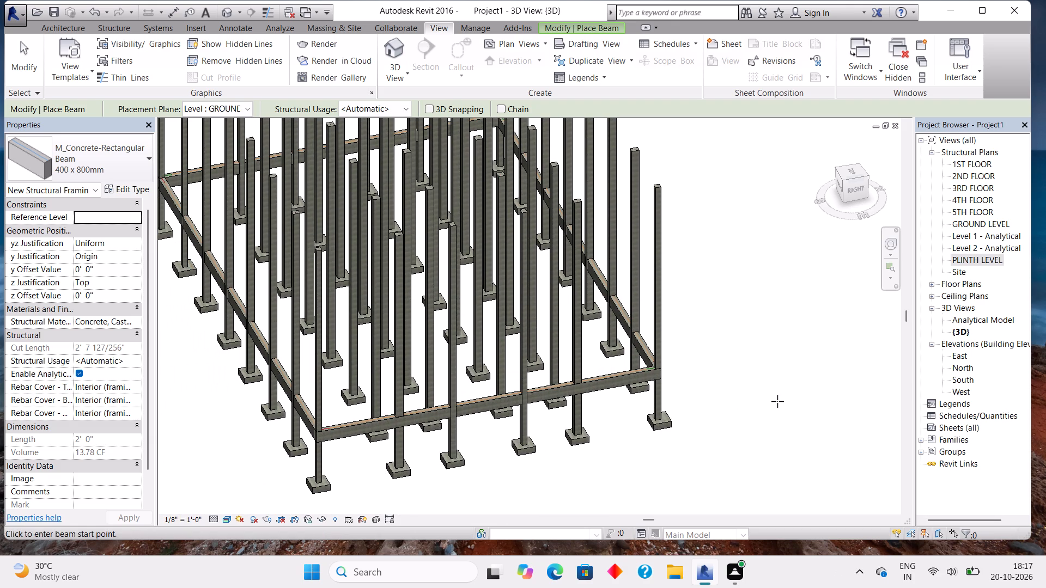
pyautogui.keyDown('shift'); pyautogui.moveTo(763, 346); pyautogui.dragTo(697, 342, button='middle'); pyautogui.keyUp('shift')
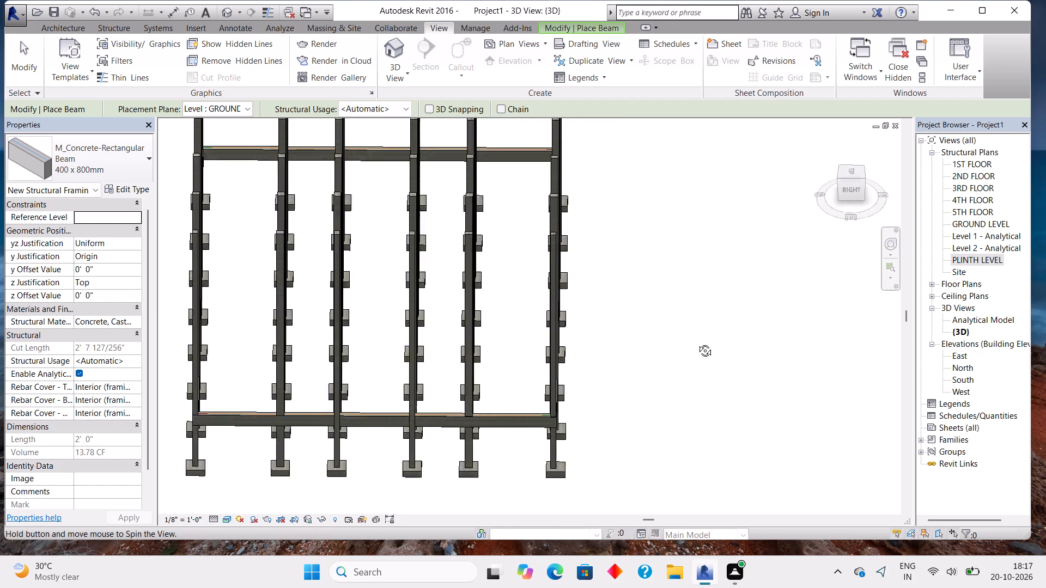
pyautogui.keyDown('shift'); pyautogui.moveTo(697, 342); pyautogui.dragTo(480, 234, button='middle'); pyautogui.keyUp('shift')
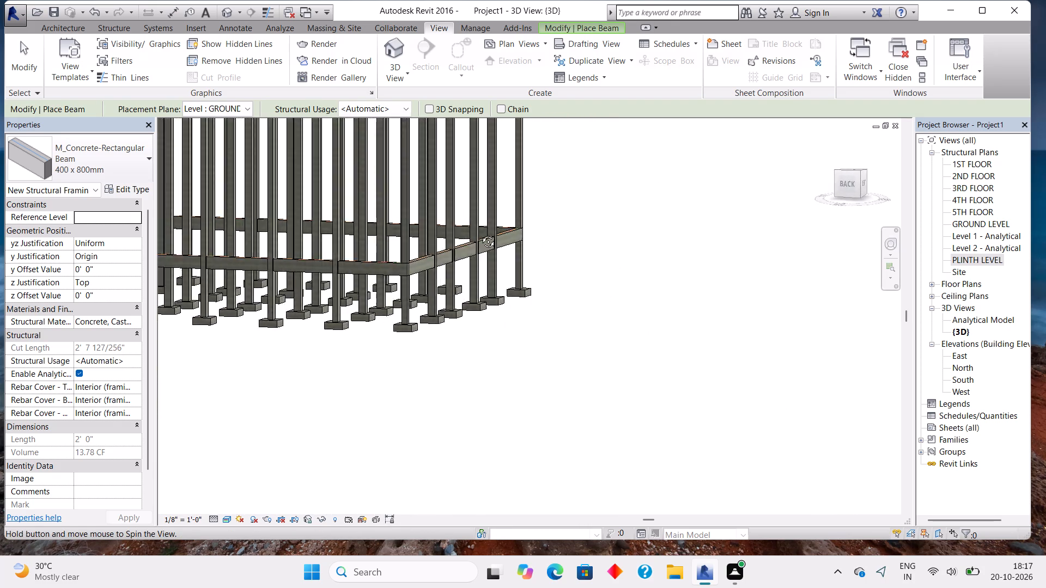
pyautogui.keyDown('shift'); pyautogui.moveTo(480, 234); pyautogui.dragTo(361, 248, button='middle'); pyautogui.keyUp('shift')
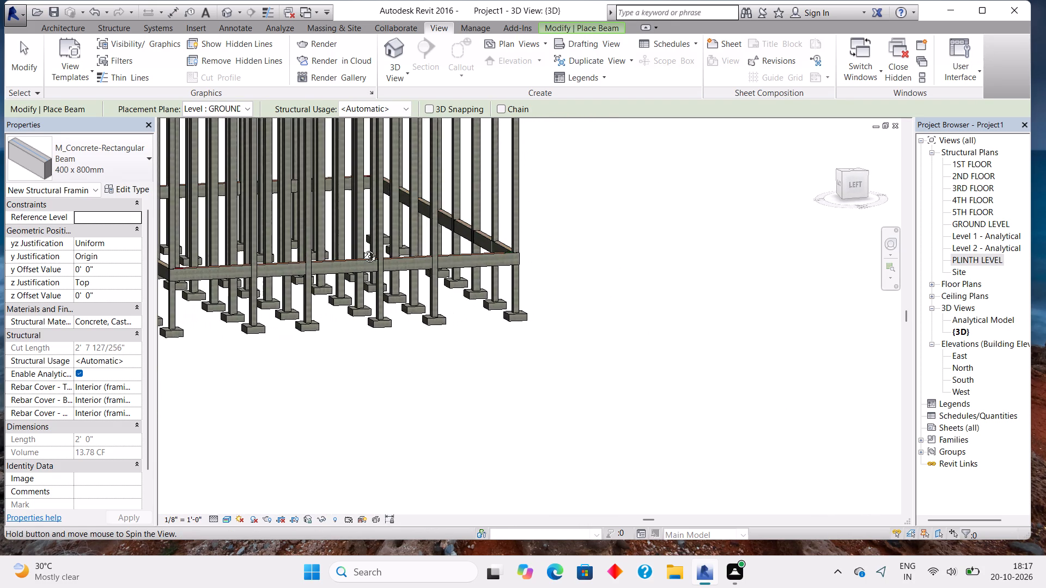
pyautogui.keyDown('shift'); pyautogui.moveTo(361, 248); pyautogui.dragTo(440, 280, button='middle'); pyautogui.keyUp('shift')
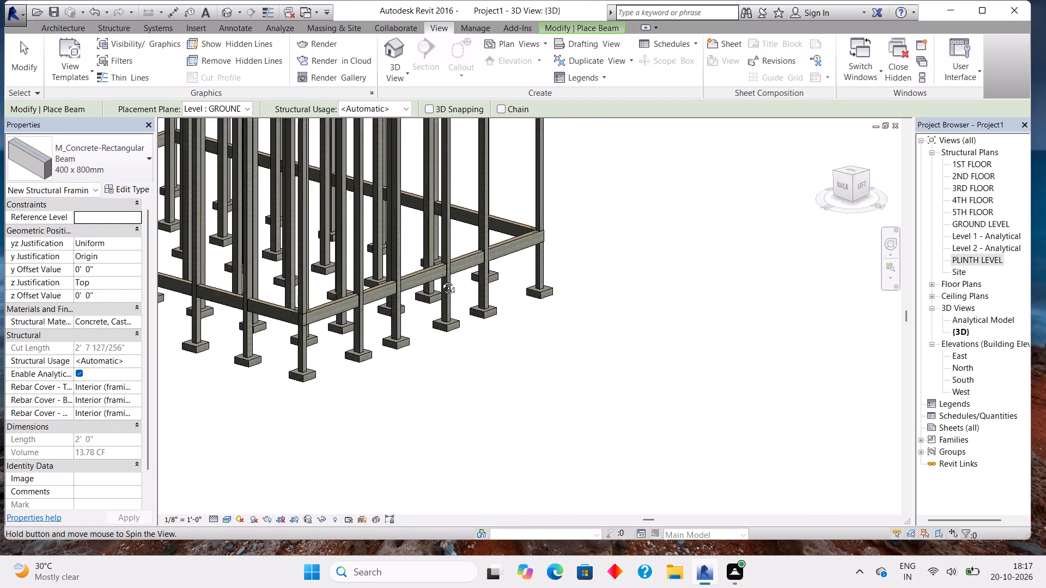
pyautogui.keyDown('shift'); pyautogui.moveTo(440, 280); pyautogui.dragTo(753, 260, button='middle'); pyautogui.keyUp('shift')
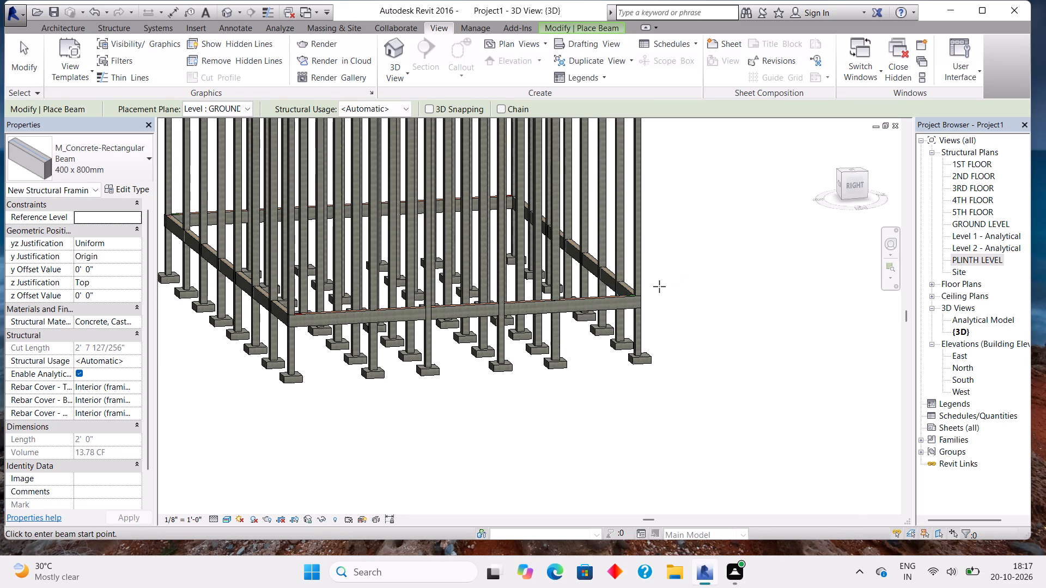
pyautogui.press('Escape')
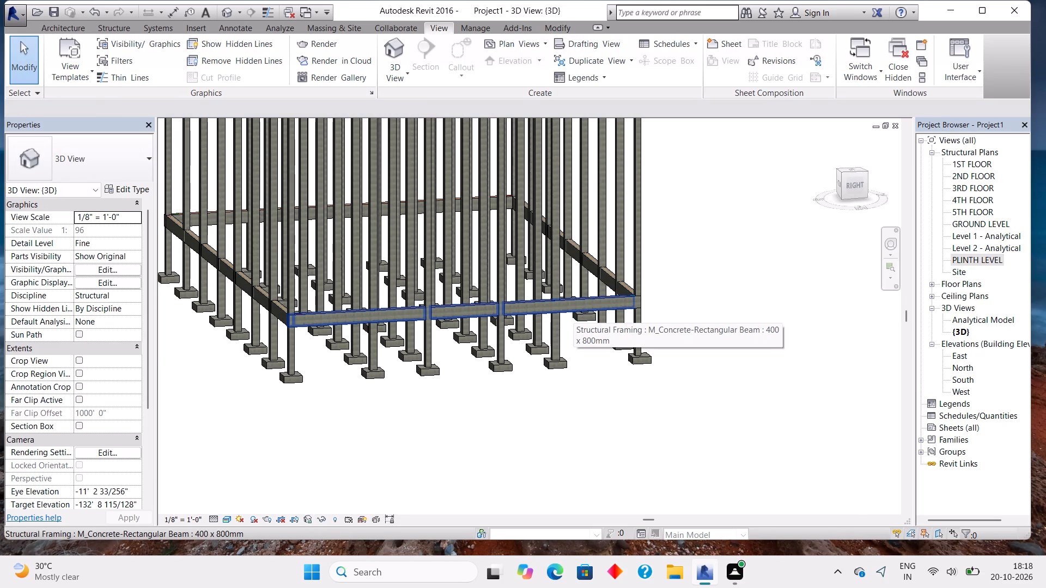
# Select the perimeter beam along grid 8 in the 3D view and check its reference level and work plane.
pyautogui.click(573, 307)
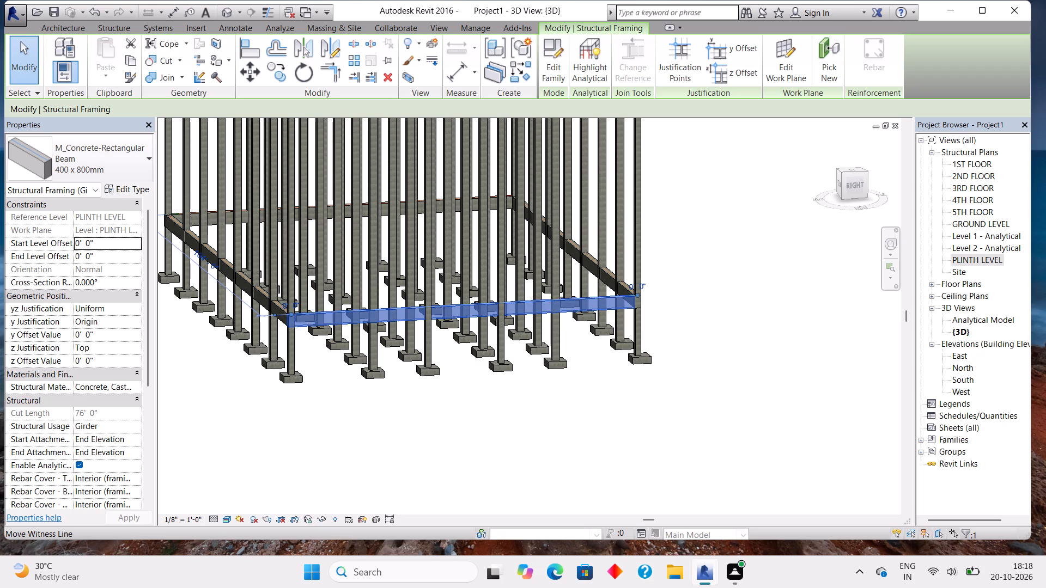
pyautogui.click(110, 225)
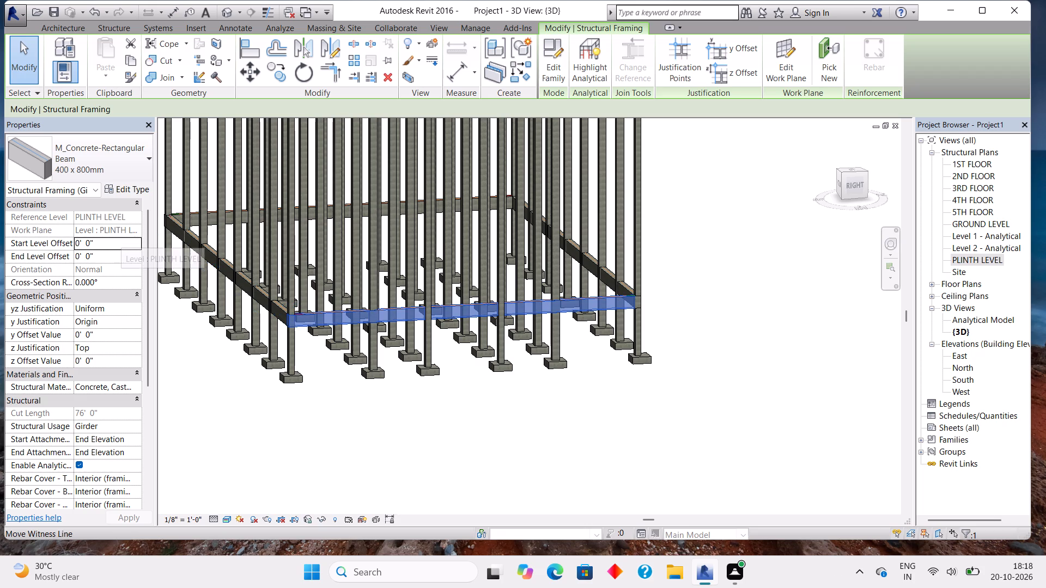
pyautogui.click(123, 229)
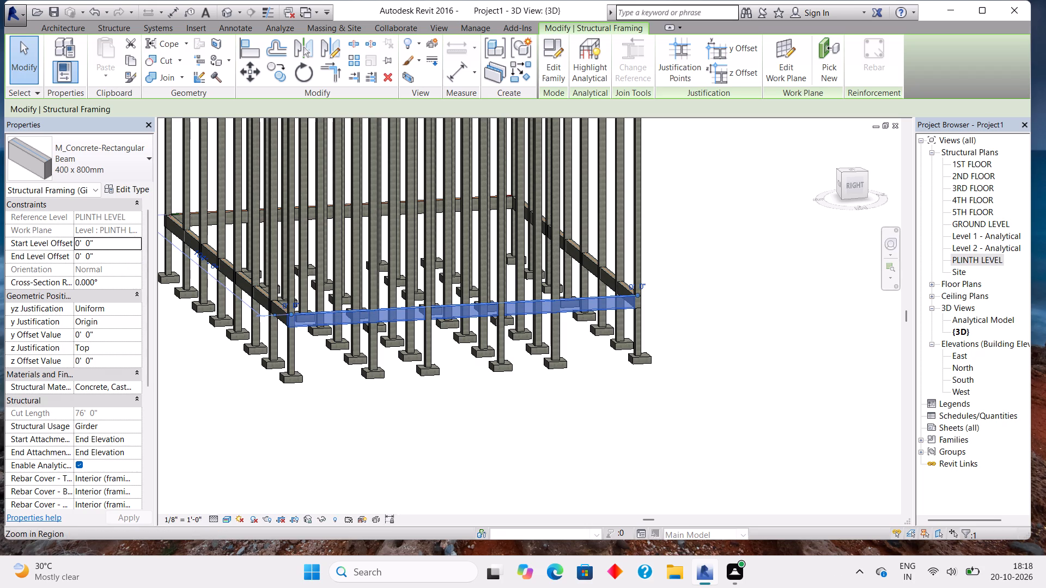
# Look at the GROUND LEVEL structural plan, and examine the perimeter beams against the columns from several sides in the 3D view.
pyautogui.doubleClick(979, 219)
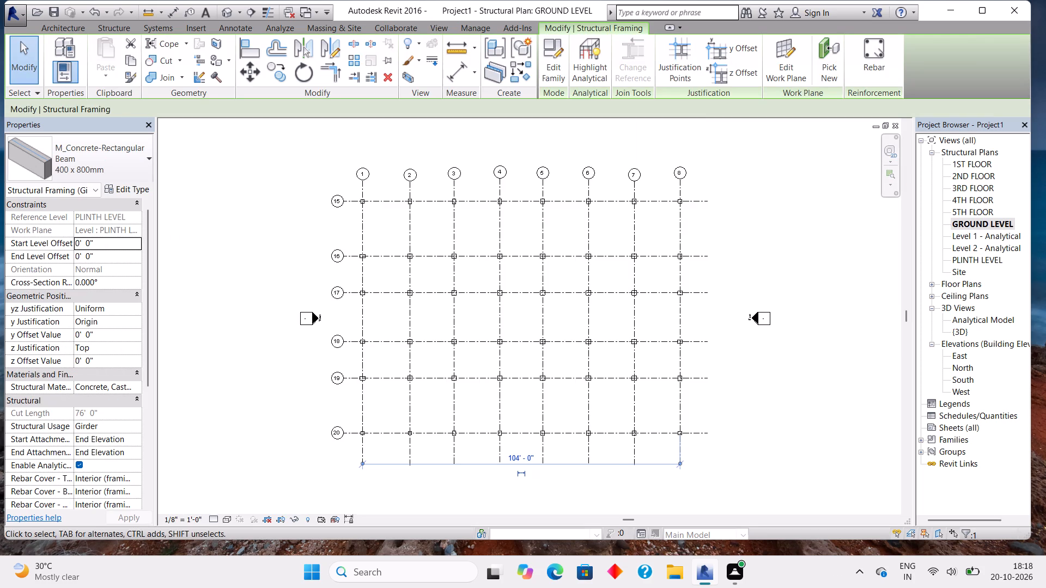
pyautogui.click(441, 29)
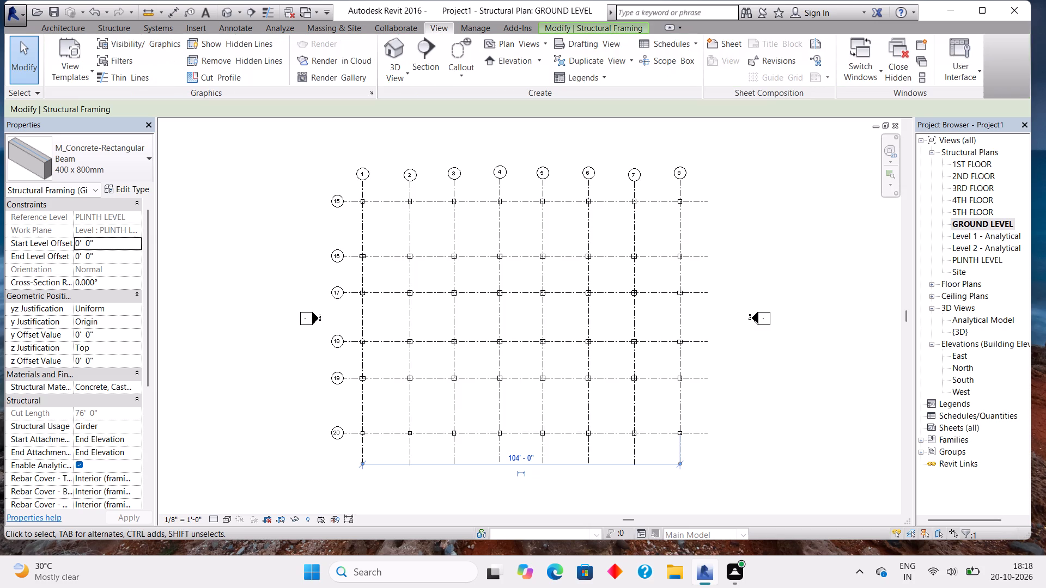
pyautogui.click(403, 45)
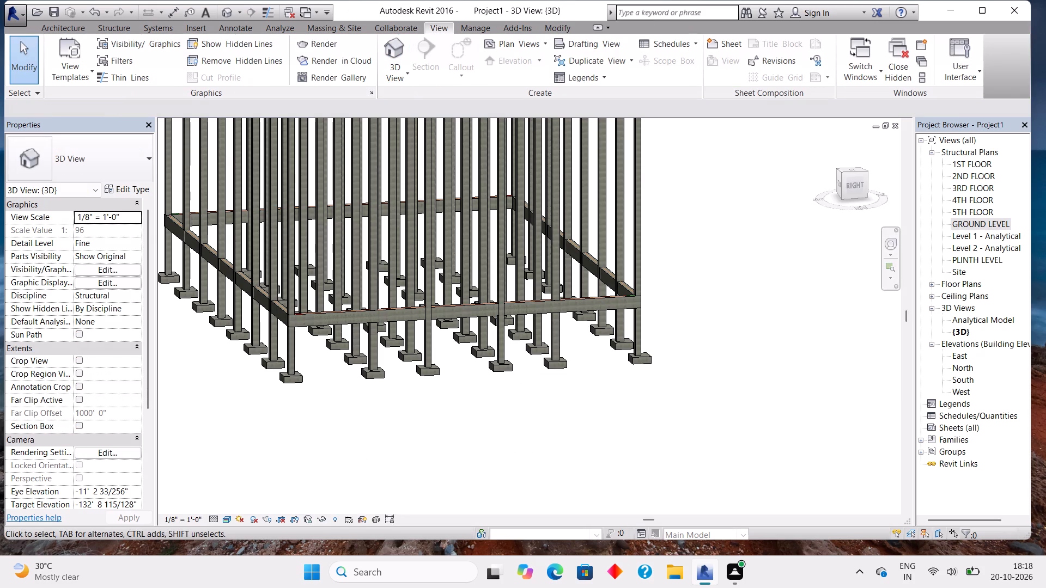
pyautogui.keyDown('shift'); pyautogui.moveTo(795, 278); pyautogui.dragTo(702, 257, button='middle'); pyautogui.keyUp('shift')
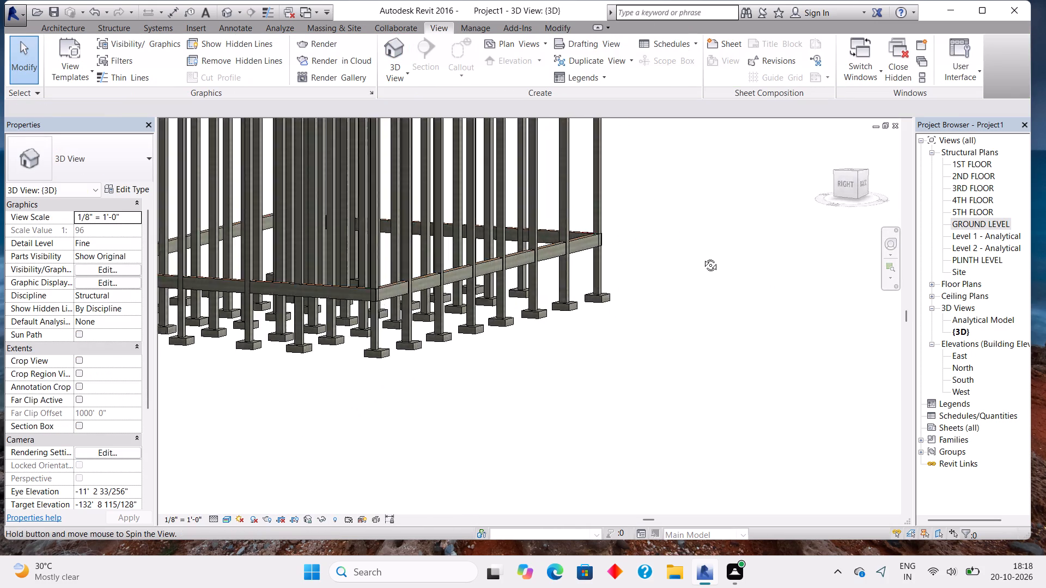
pyautogui.keyDown('shift'); pyautogui.moveTo(702, 257); pyautogui.dragTo(684, 276, button='middle'); pyautogui.keyUp('shift')
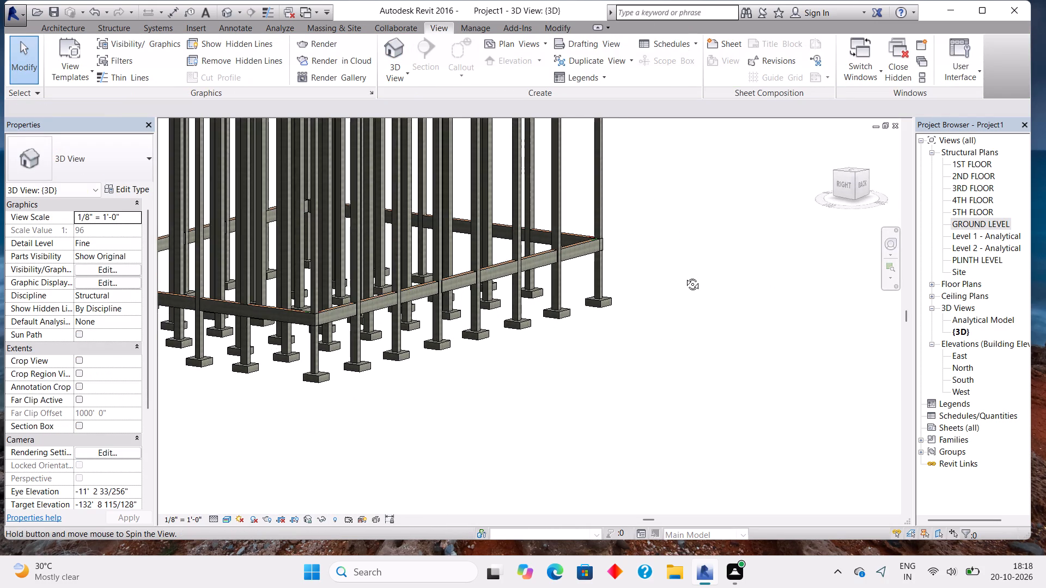
pyautogui.keyDown('shift'); pyautogui.moveTo(684, 276); pyautogui.dragTo(599, 336, button='middle'); pyautogui.keyUp('shift')
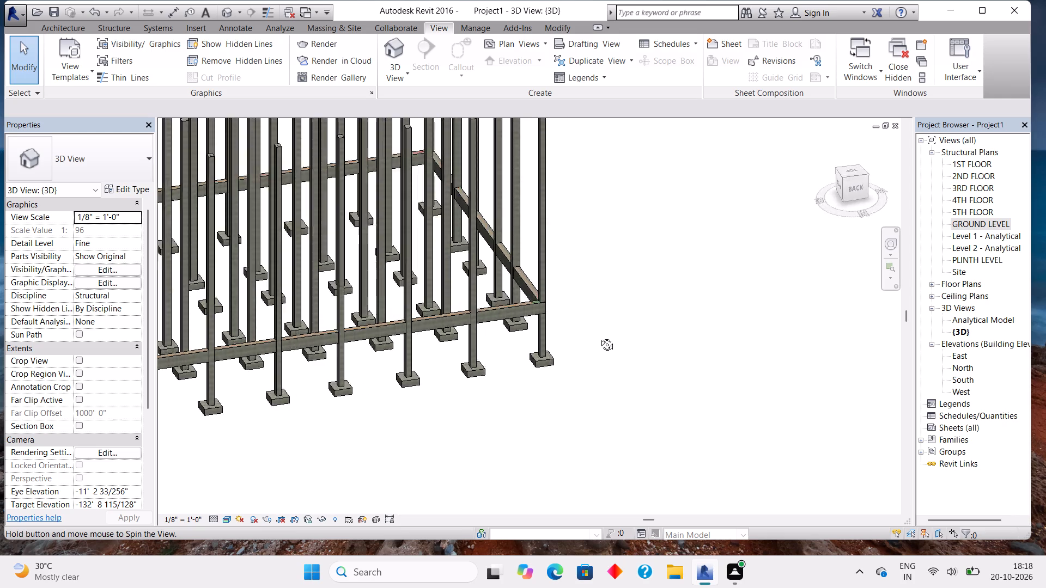
pyautogui.keyDown('shift'); pyautogui.moveTo(599, 336); pyautogui.dragTo(637, 330, button='middle'); pyautogui.keyUp('shift')
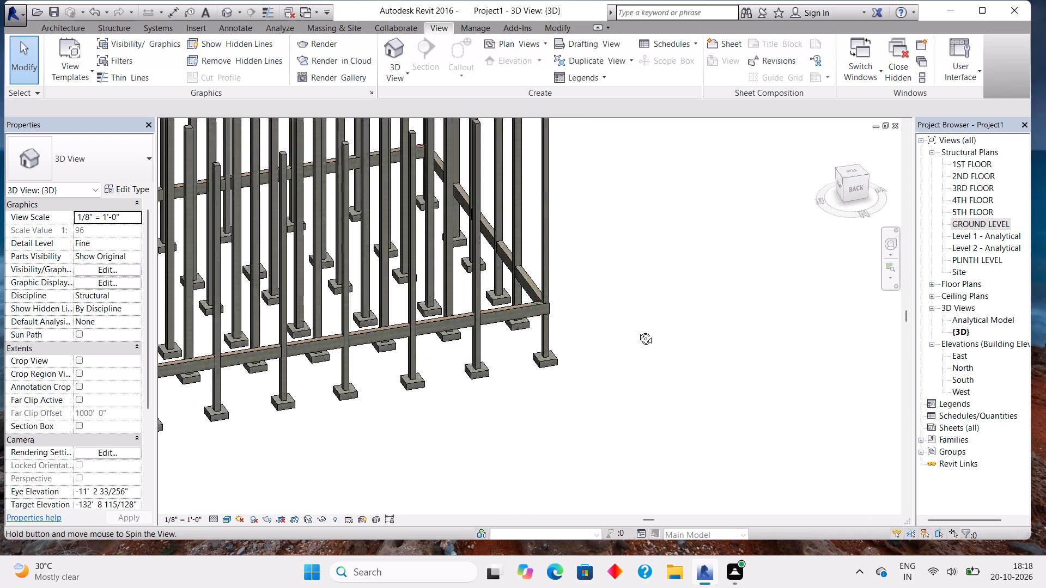
pyautogui.keyDown('shift'); pyautogui.moveTo(637, 330); pyautogui.dragTo(798, 283, button='middle'); pyautogui.keyUp('shift')
pyautogui.keyDown('shift'); pyautogui.moveTo(810, 282); pyautogui.dragTo(823, 328, button='middle'); pyautogui.keyUp('shift')
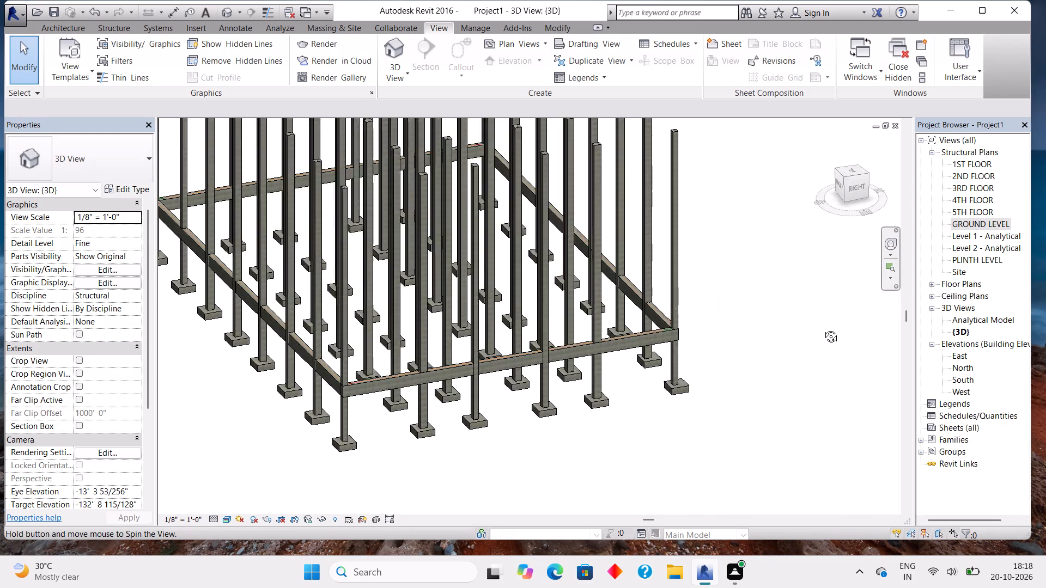
pyautogui.keyDown('shift'); pyautogui.moveTo(823, 328); pyautogui.dragTo(816, 338, button='middle'); pyautogui.keyUp('shift')
# Open the PLINTH LEVEL structural plan and check the level constraints of the beam along grid 15.
pyautogui.doubleClick(988, 254)
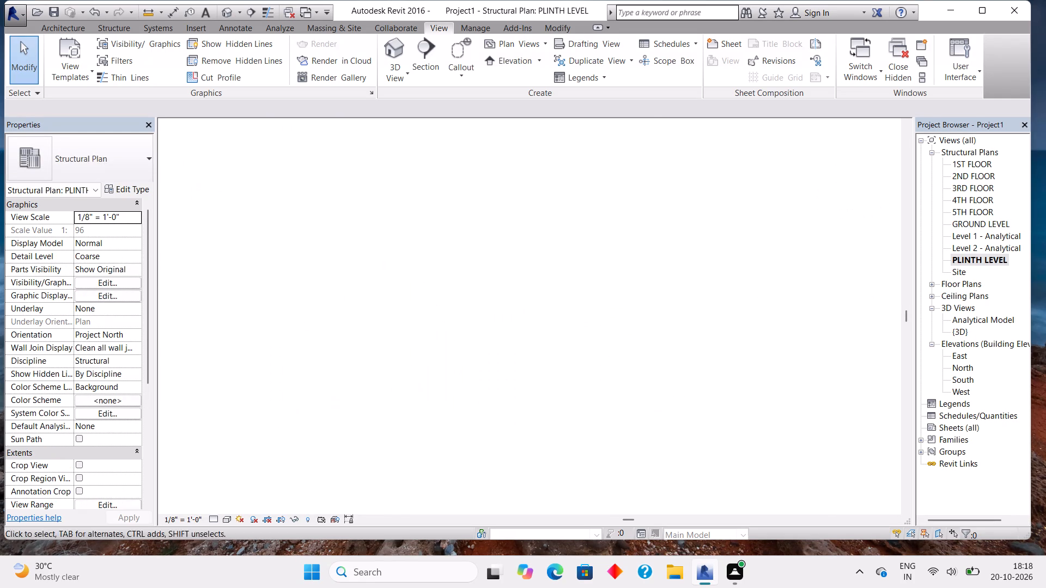
pyautogui.click(670, 247)
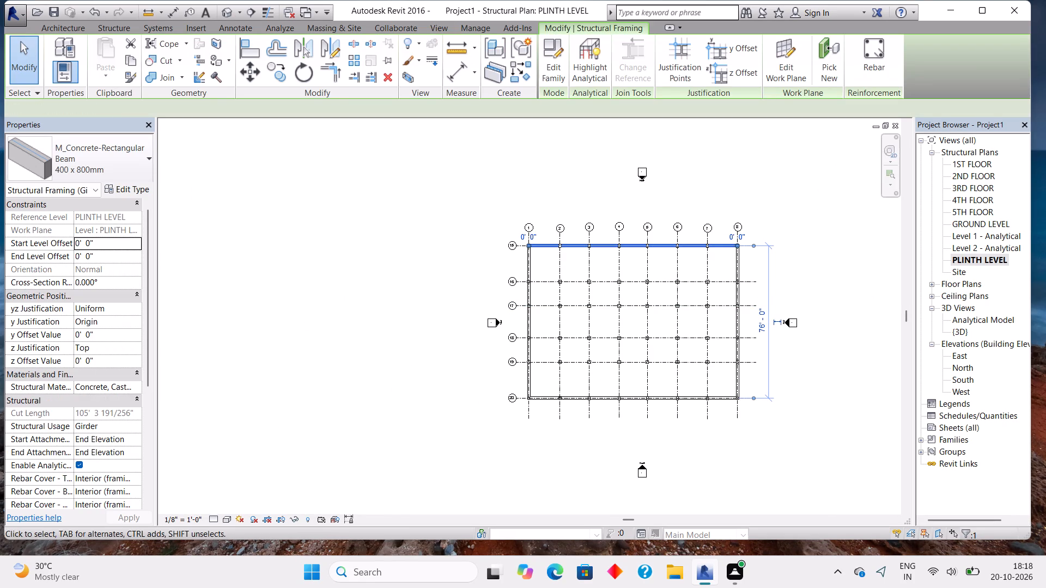
pyautogui.click(101, 256)
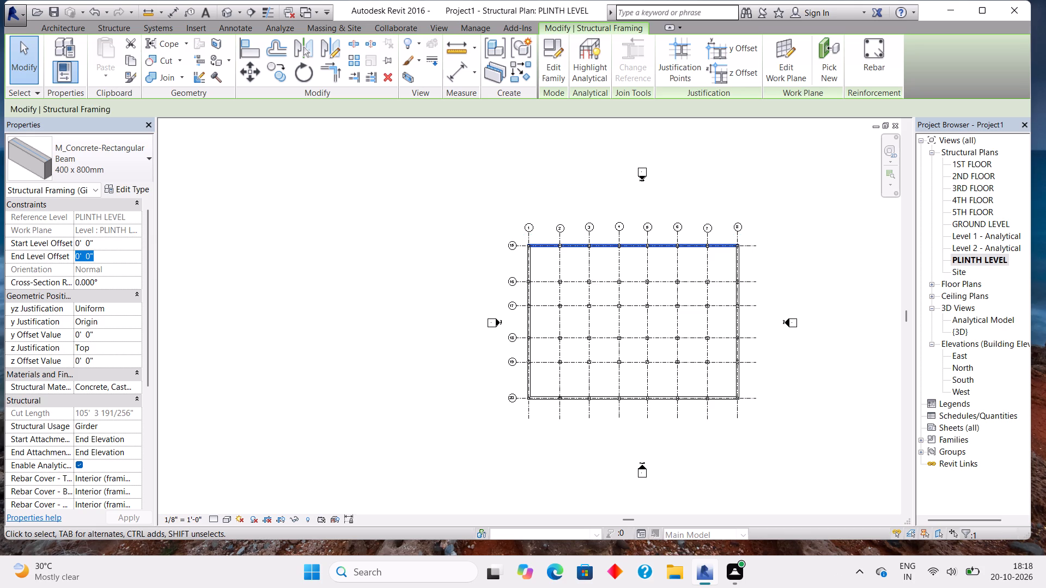
pyautogui.press('Escape')
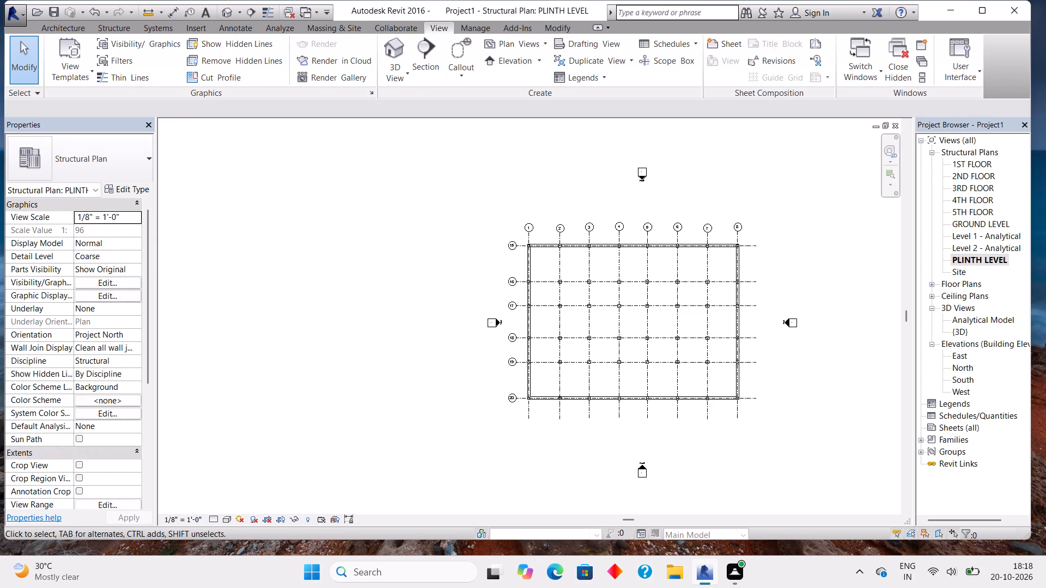
# Select the whole model in the PLINTH LEVEL plan and filter the selection down to Structural Framing (Girder) only.
pyautogui.scroll(1, 790, 236)
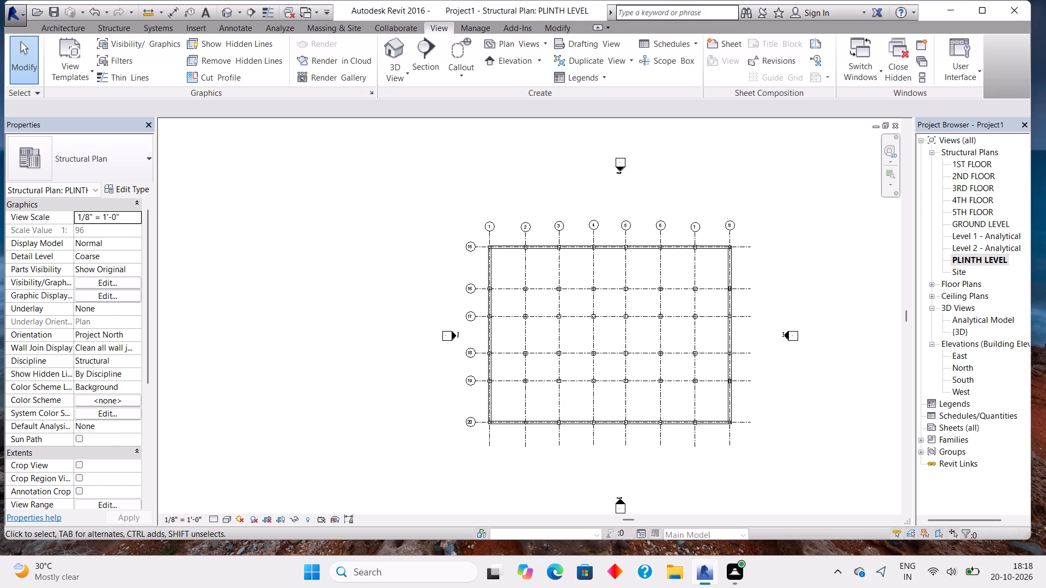
pyautogui.moveTo(806, 210); pyautogui.dragTo(485, 444)
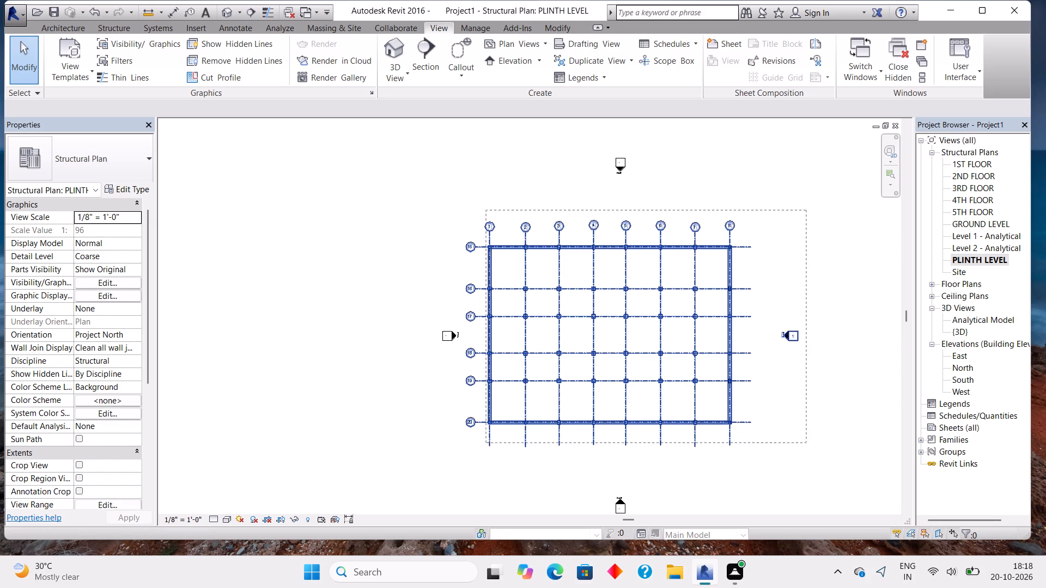
pyautogui.moveTo(485, 444); pyautogui.dragTo(411, 487)
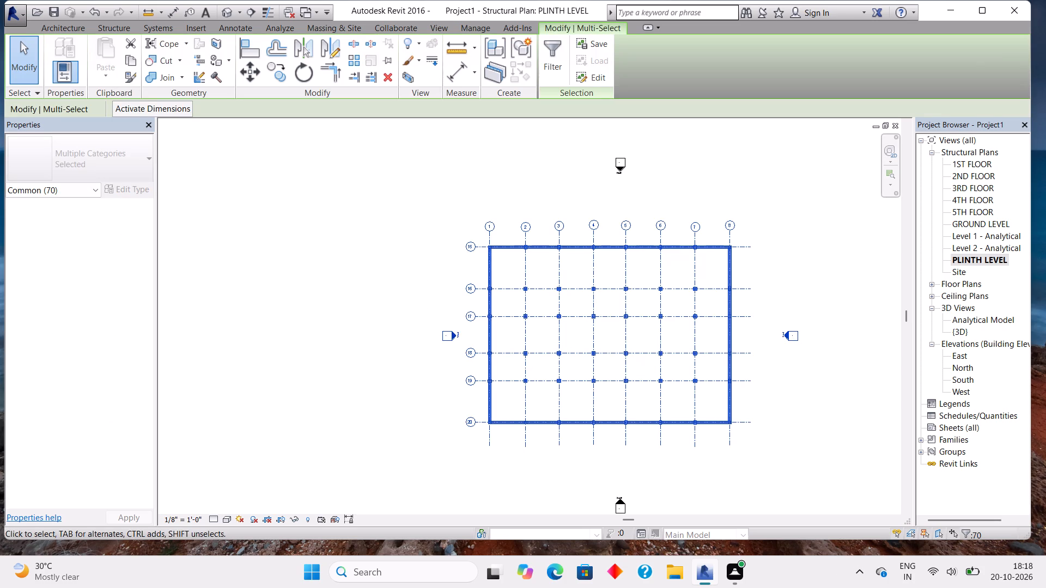
pyautogui.click(548, 54)
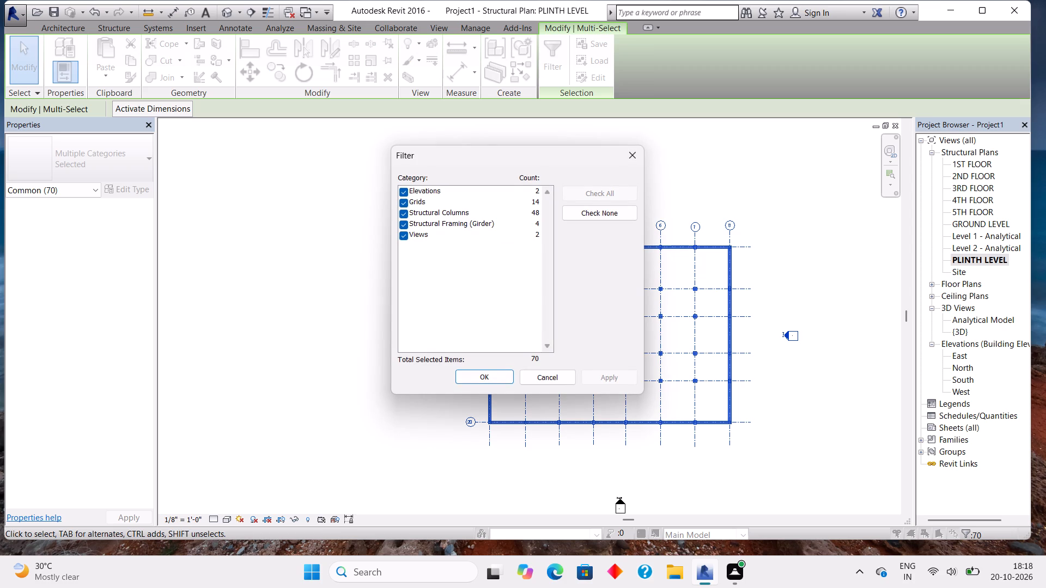
pyautogui.click(402, 234)
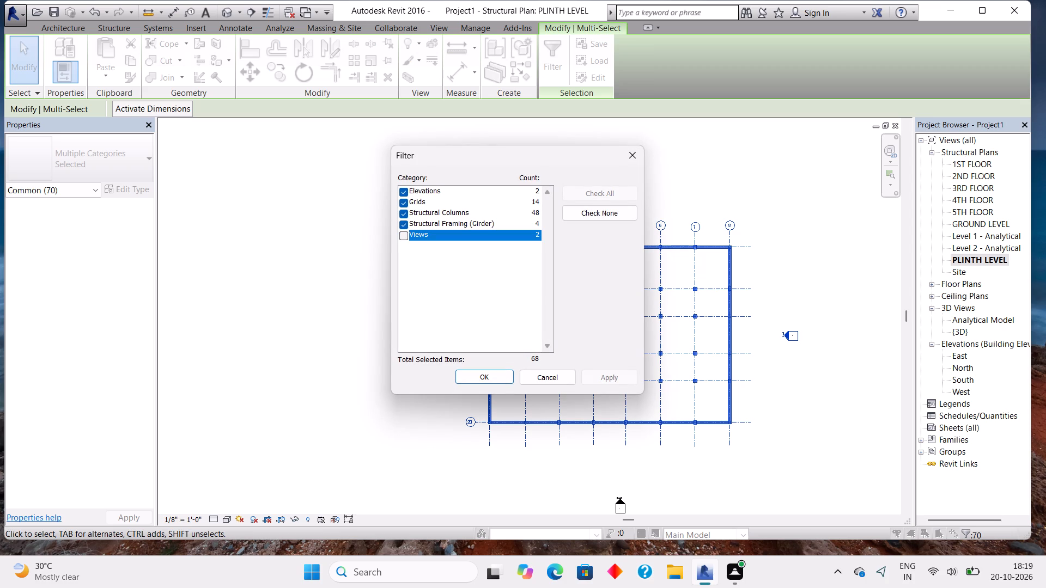
pyautogui.click(399, 213)
pyautogui.click(402, 204)
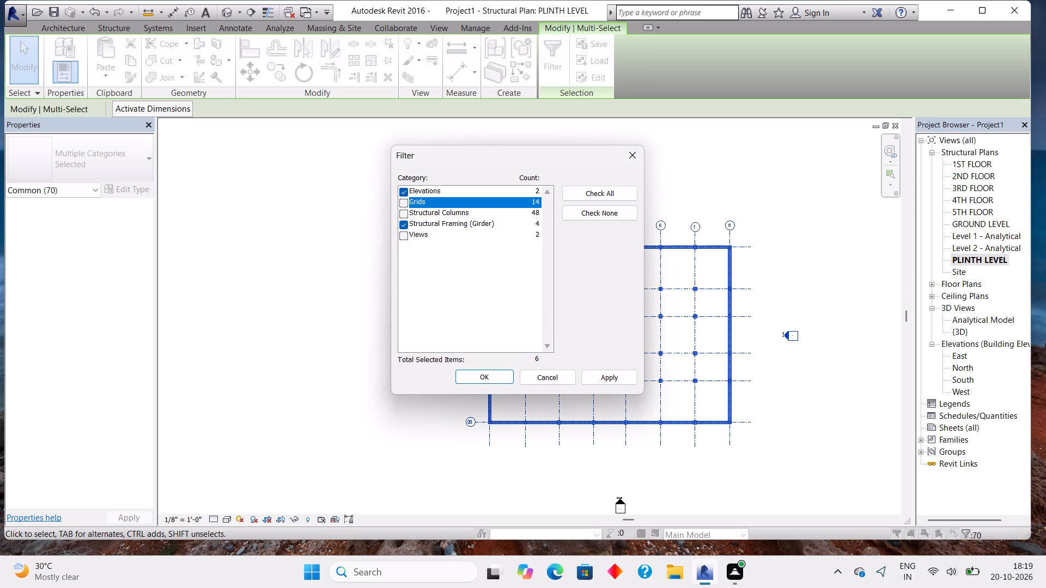
pyautogui.click(406, 185)
pyautogui.click(403, 195)
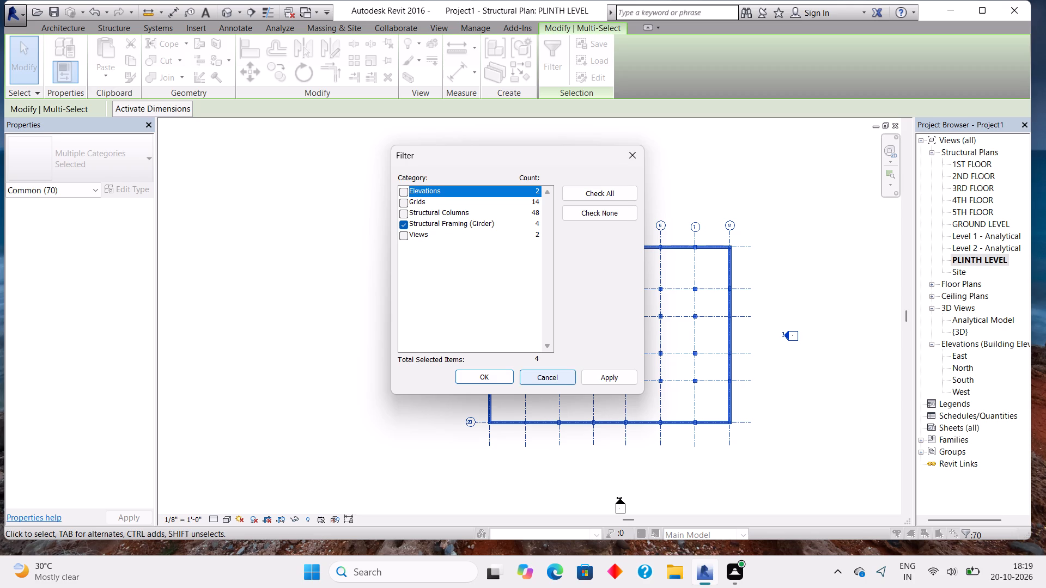
pyautogui.click(478, 375)
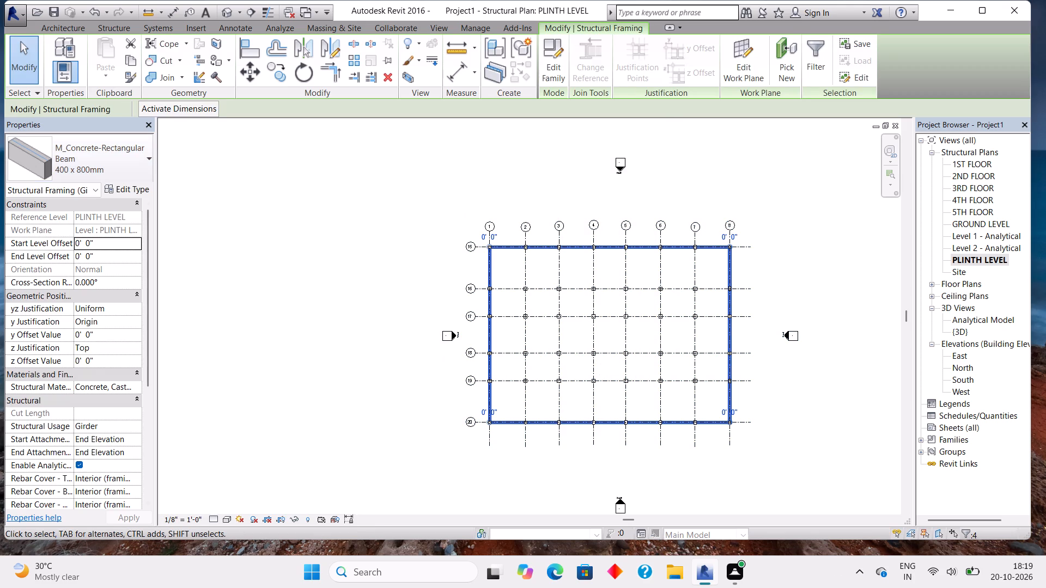
# Look through the properties of the plan view, the analytical beams and the structural framing for the current selection.
pyautogui.click(83, 195)
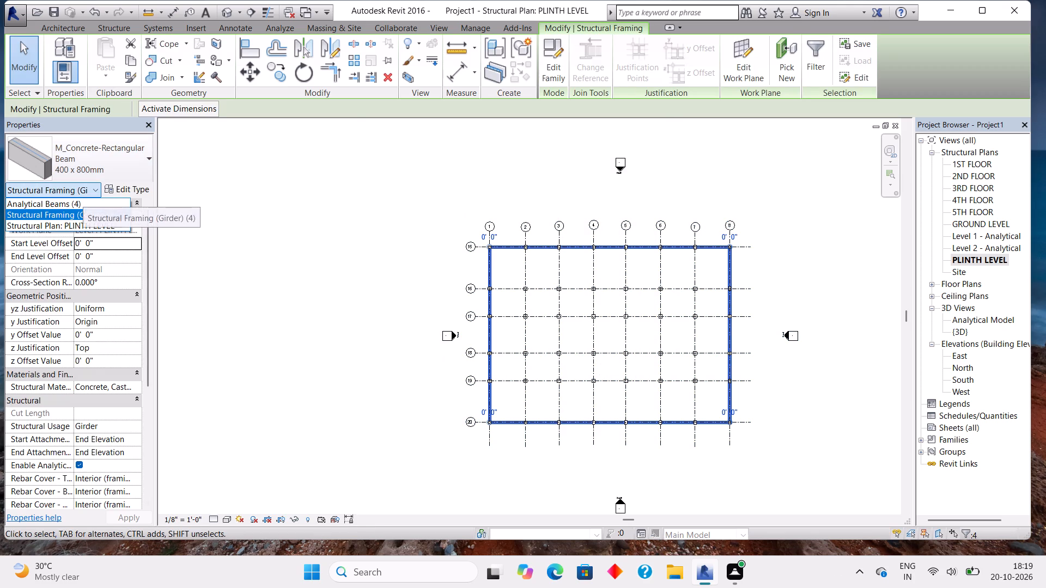
pyautogui.click(81, 225)
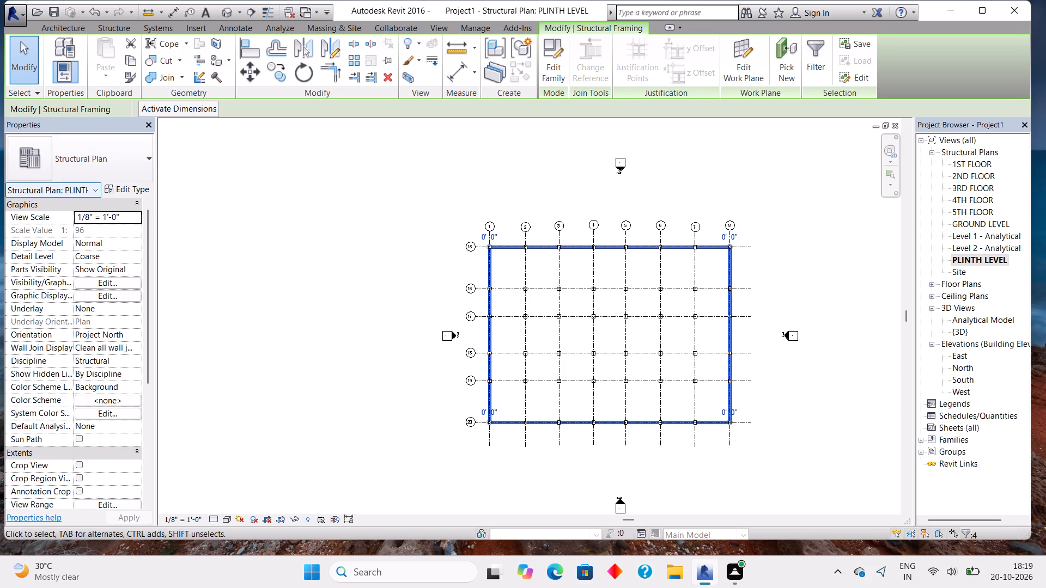
pyautogui.click(87, 191)
pyautogui.click(82, 203)
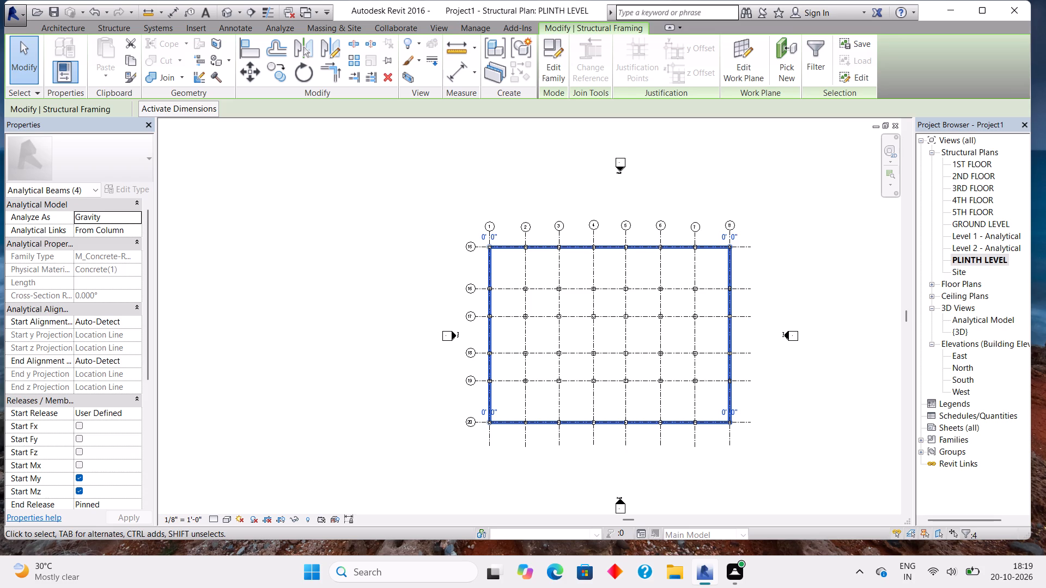
pyautogui.click(69, 188)
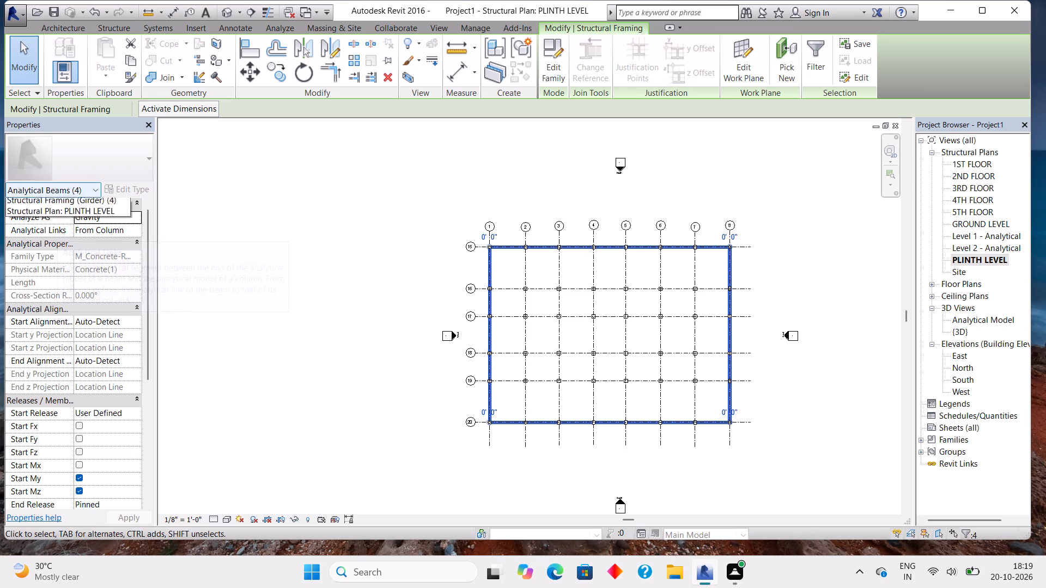
pyautogui.click(87, 217)
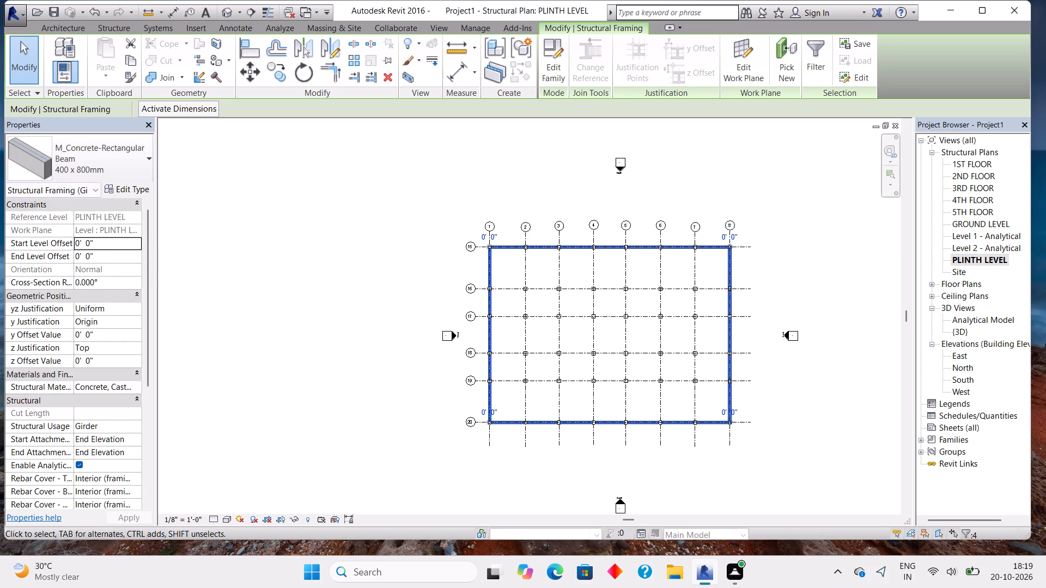
# Examine the selected perimeter beams' reference level, work plane and remaining instance properties for an editable level setting.
pyautogui.click(113, 224)
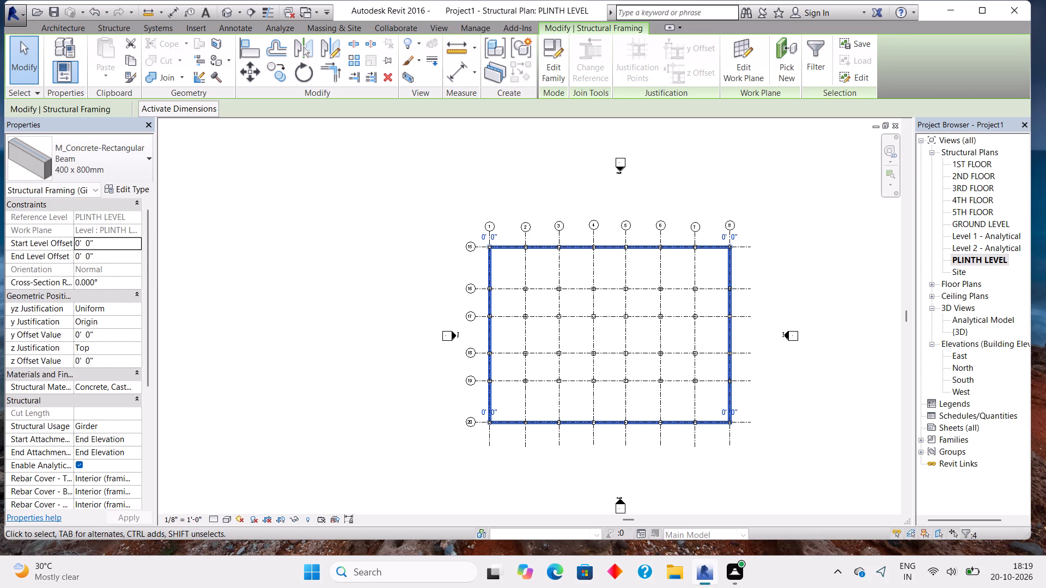
pyautogui.click(89, 234)
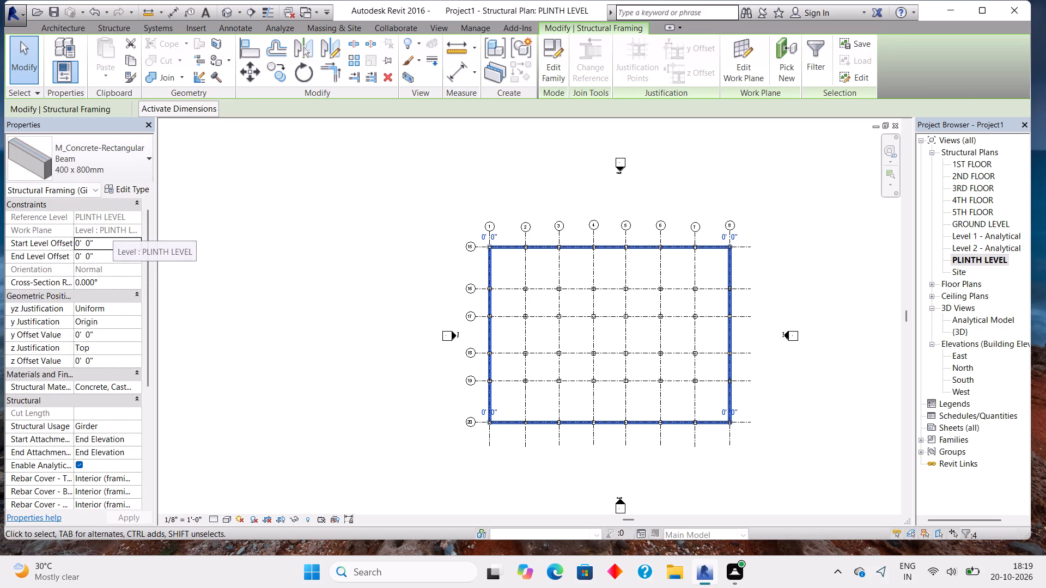
pyautogui.click(113, 229)
pyautogui.click(48, 217)
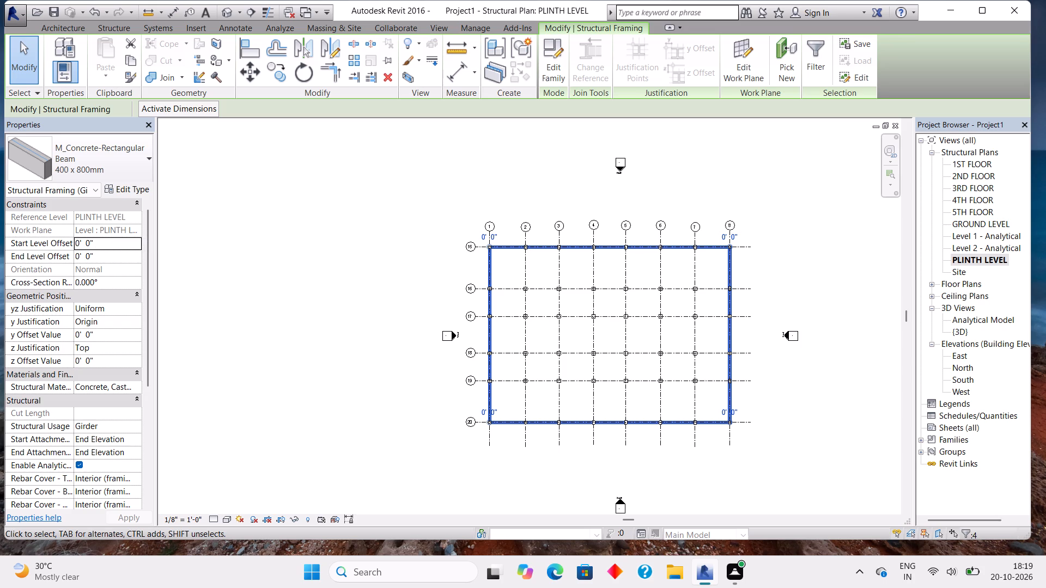
pyautogui.scroll(-2, 81, 323)
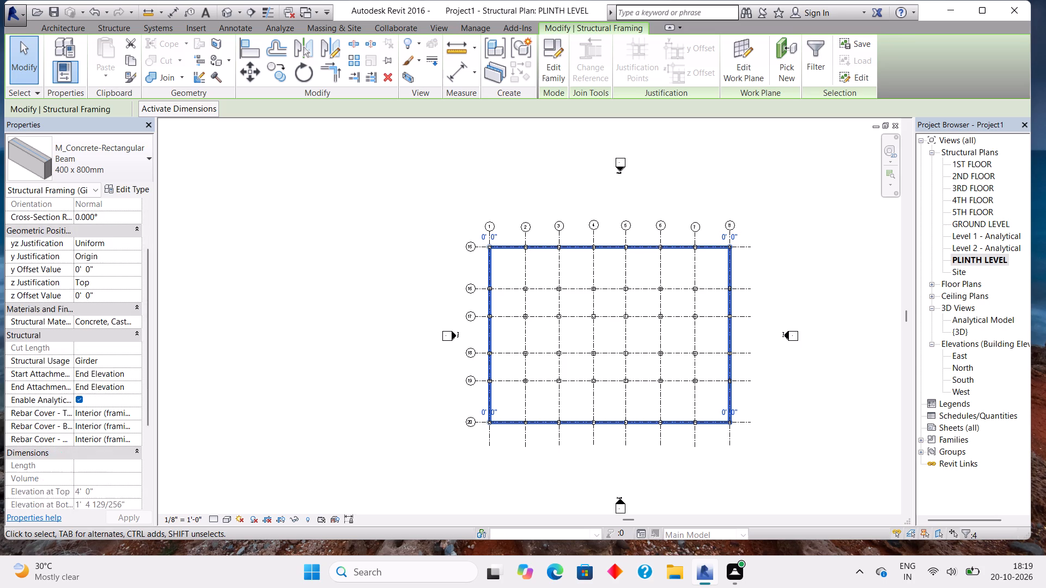
pyautogui.scroll(-9, 81, 323)
pyautogui.scroll(6, 84, 336)
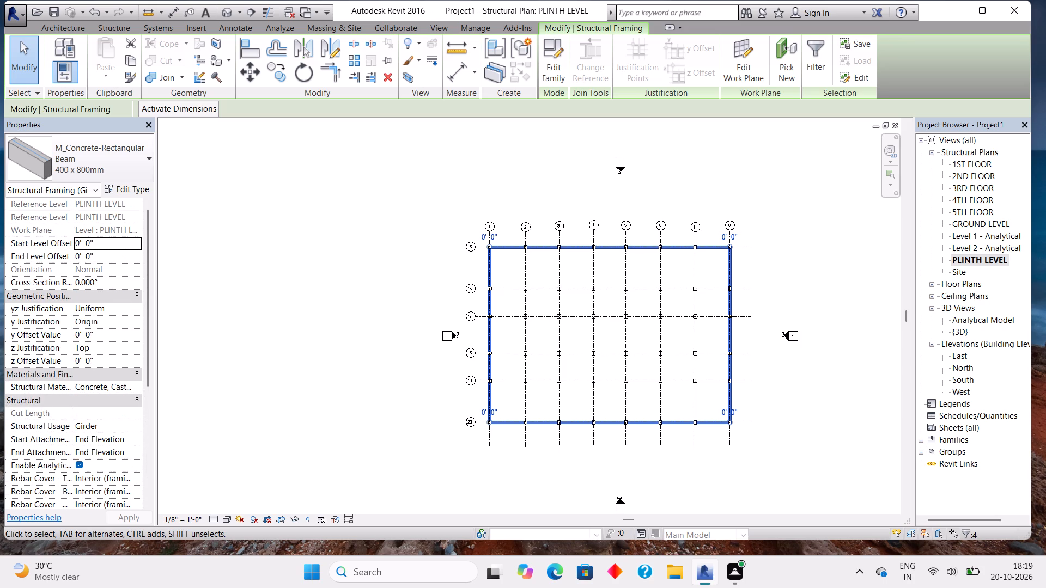
pyautogui.scroll(11, 84, 336)
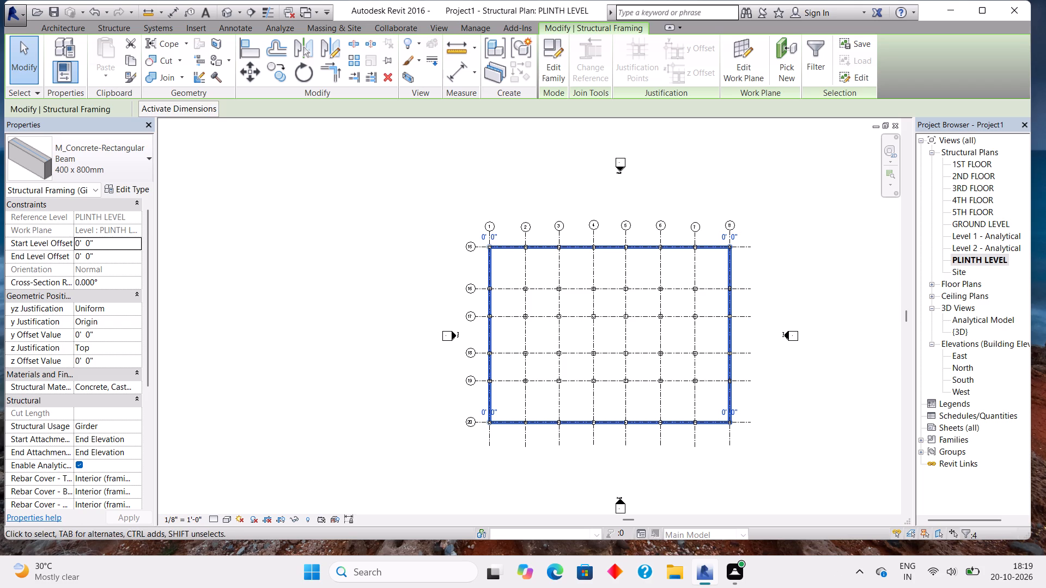
pyautogui.scroll(4, 579, 262)
pyautogui.scroll(-3, 579, 262)
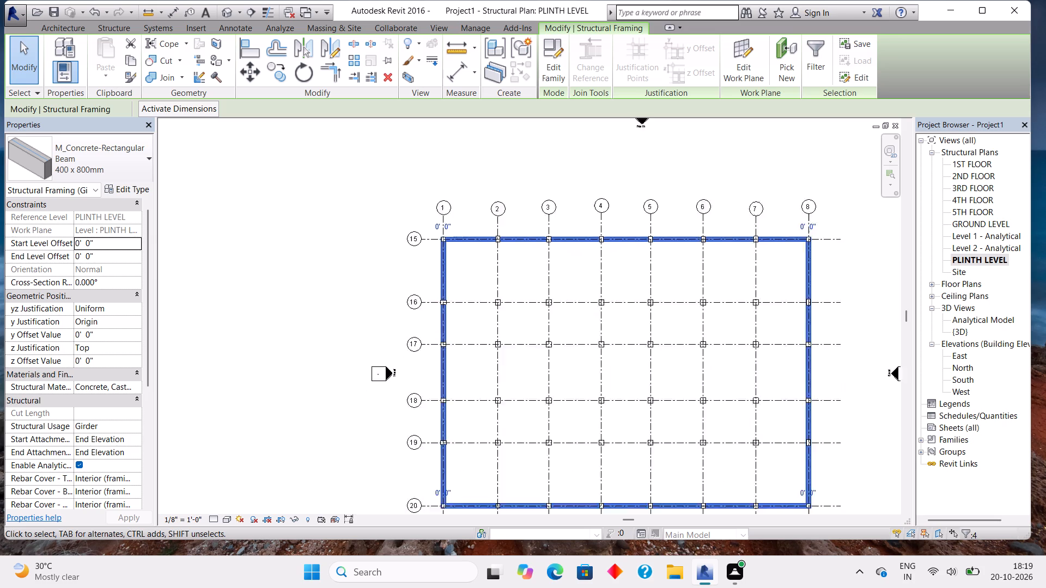
# Review the selected girders' filter categories and available beam types without changing them, and clear the selection.
pyautogui.click(822, 43)
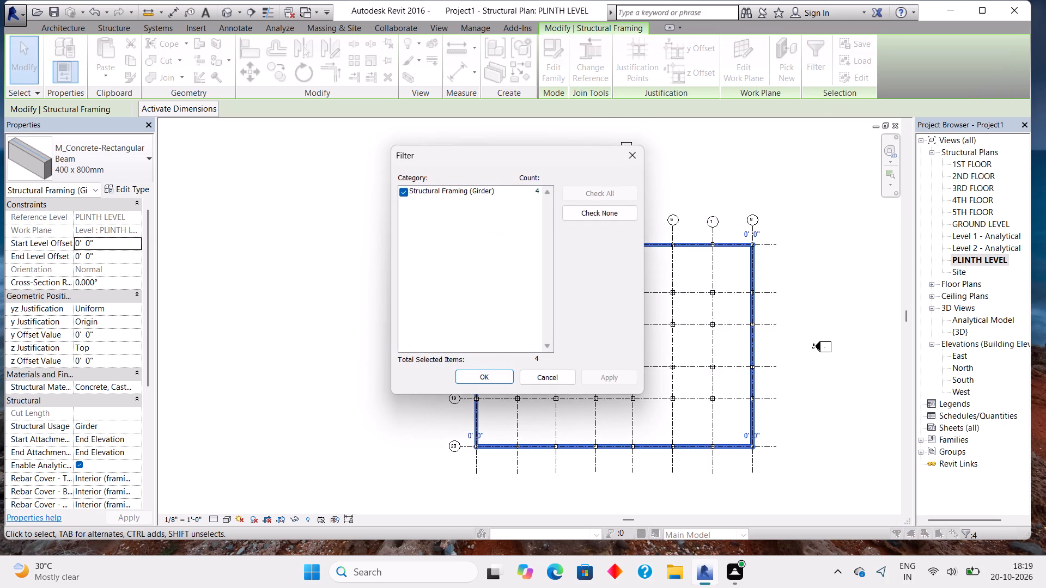
pyautogui.click(633, 156)
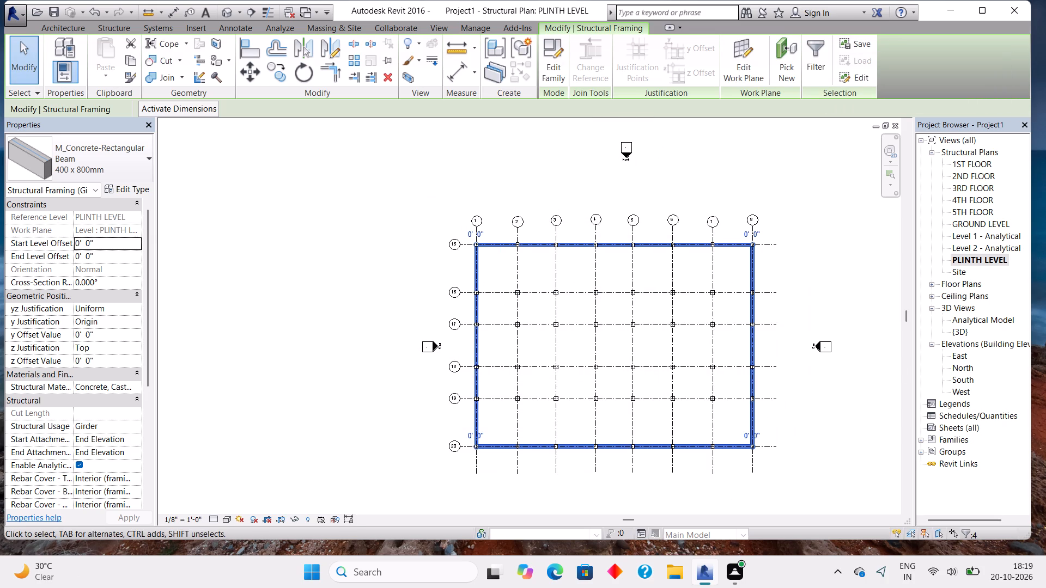
pyautogui.click(74, 189)
pyautogui.click(74, 189)
pyautogui.click(90, 169)
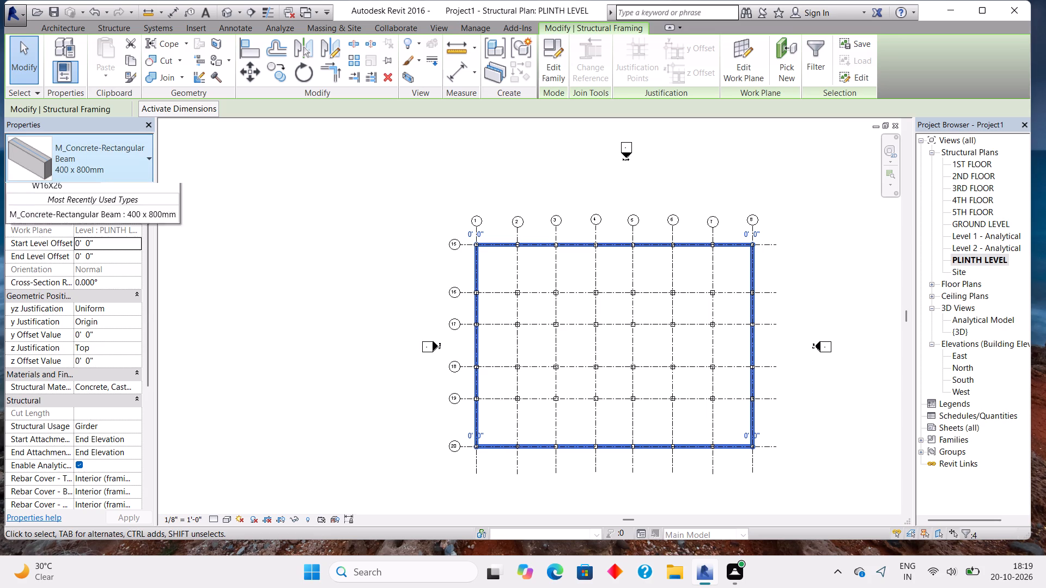
pyautogui.click(265, 264)
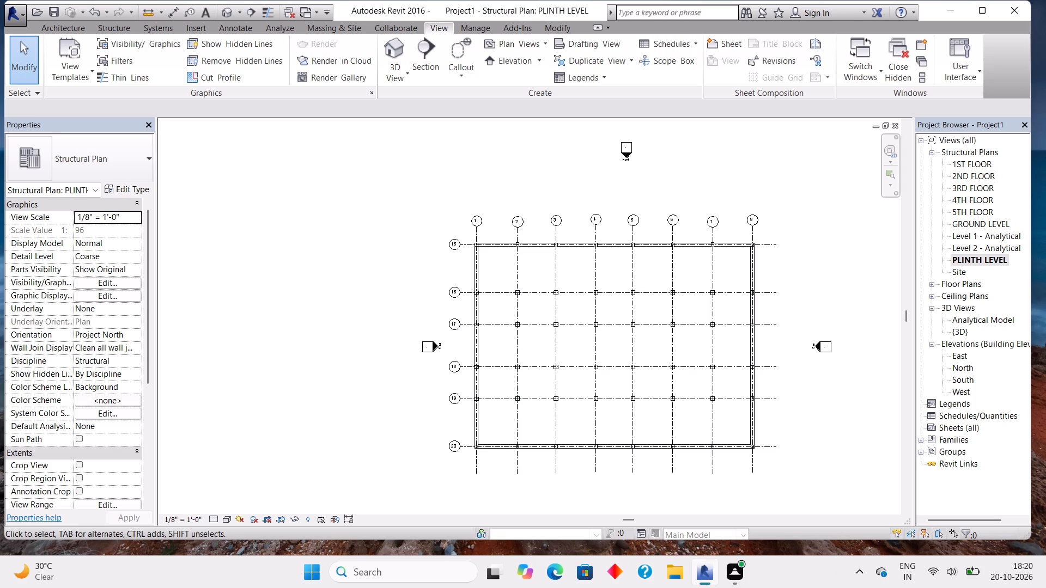
pyautogui.click(84, 195)
pyautogui.click(226, 271)
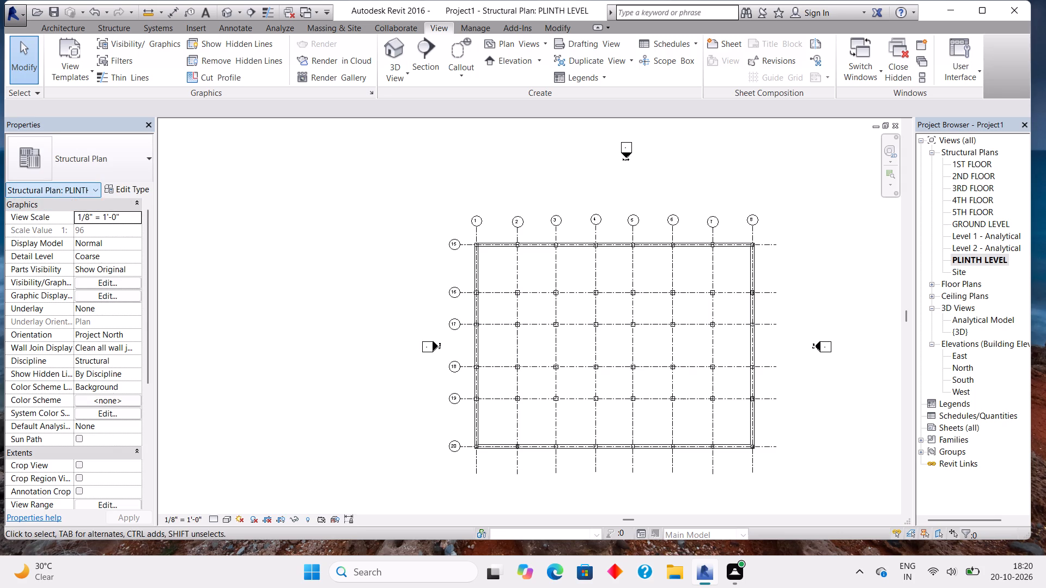
# In the GROUND LEVEL structural plan, place a 400 x 800mm concrete beam along grid 15 from grid 1 to grid 8.
pyautogui.doubleClick(971, 225)
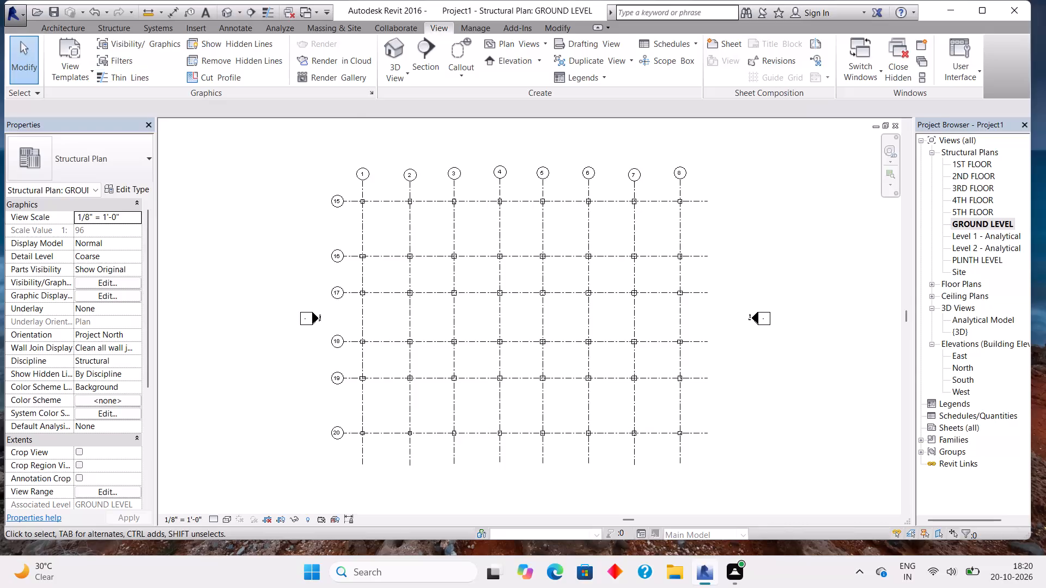
pyautogui.click(112, 28)
pyautogui.click(60, 41)
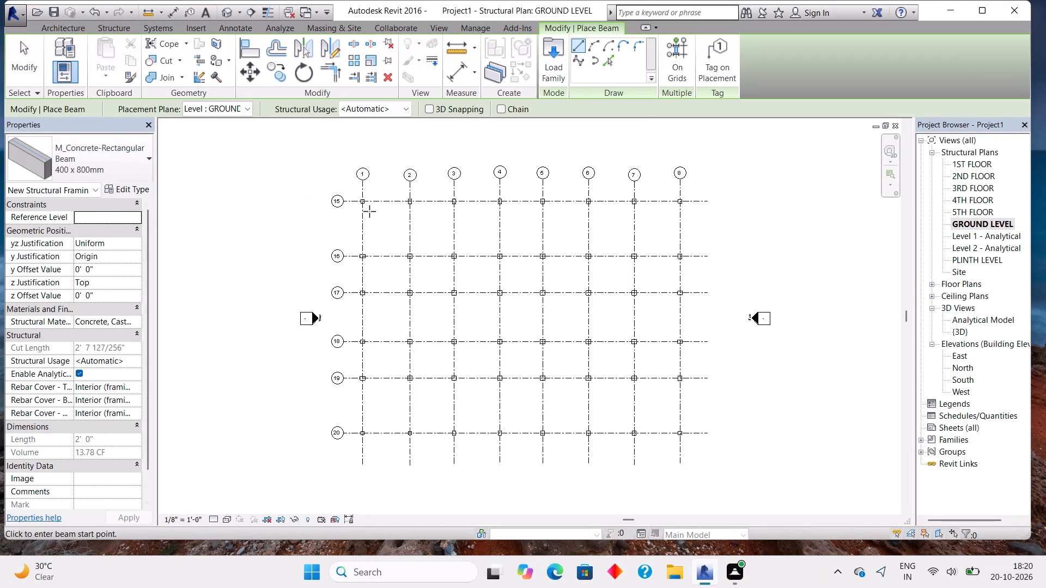
pyautogui.click(364, 203)
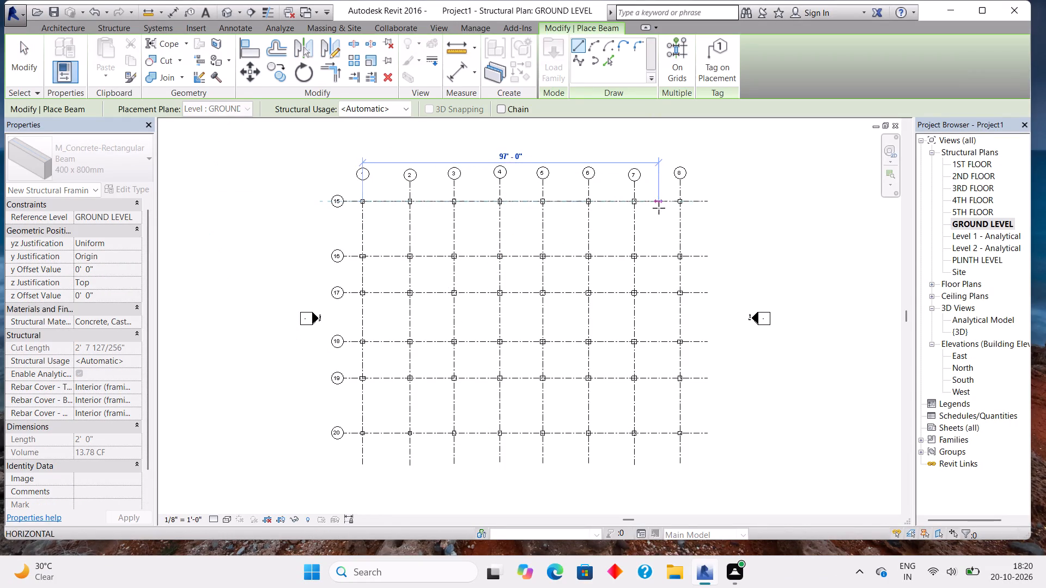
pyautogui.click(678, 203)
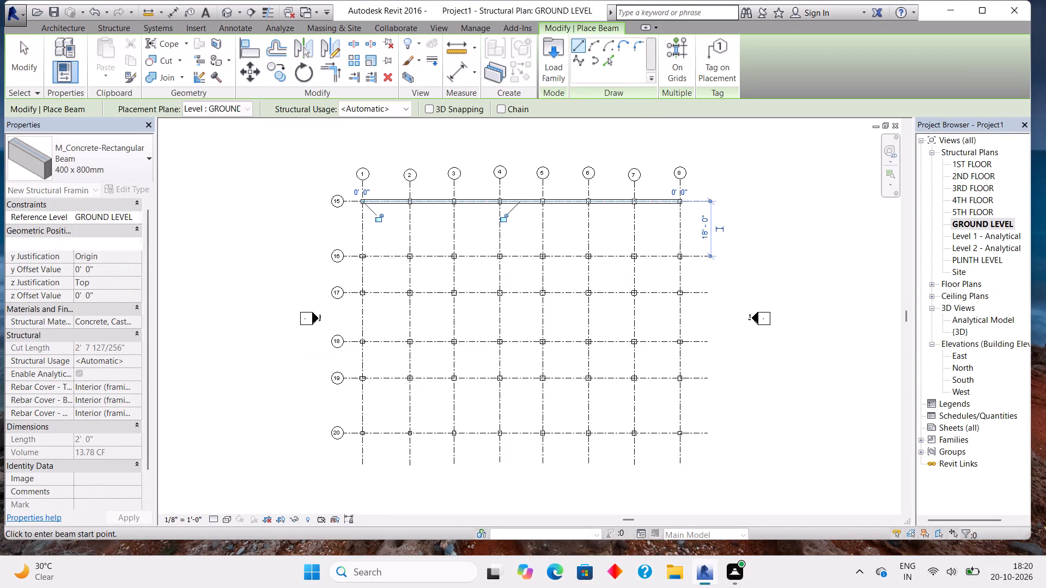
# Look through the reference level choices for new beams without changing the level, and end the Beam command.
pyautogui.click(131, 216)
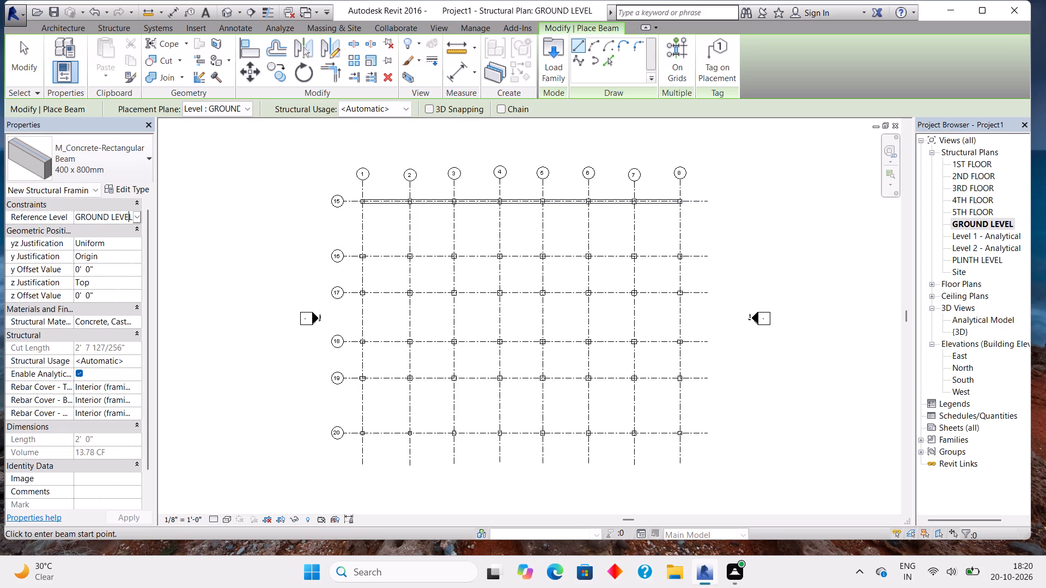
pyautogui.click(133, 215)
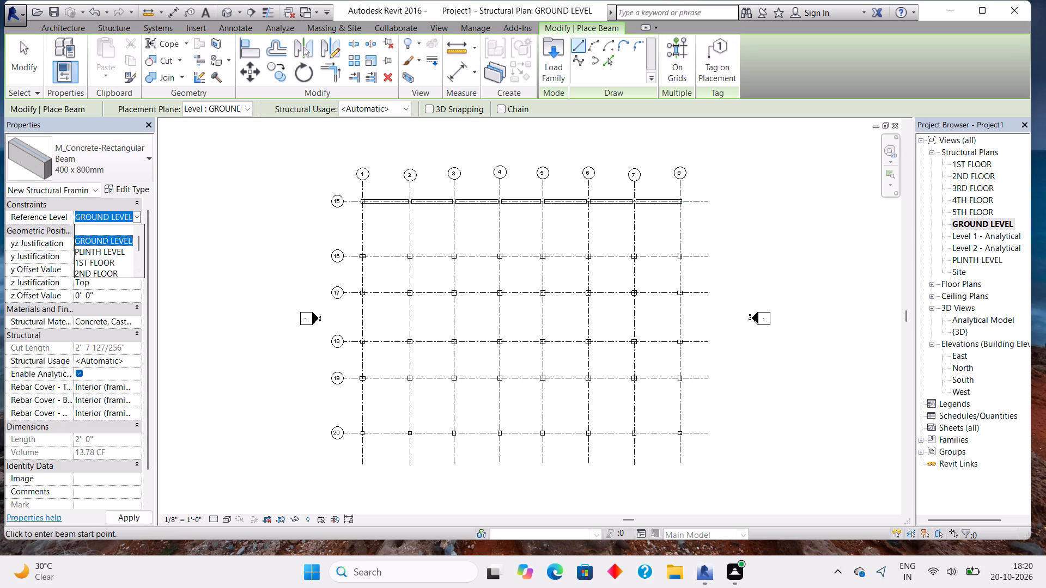
pyautogui.scroll(-7, 106, 272)
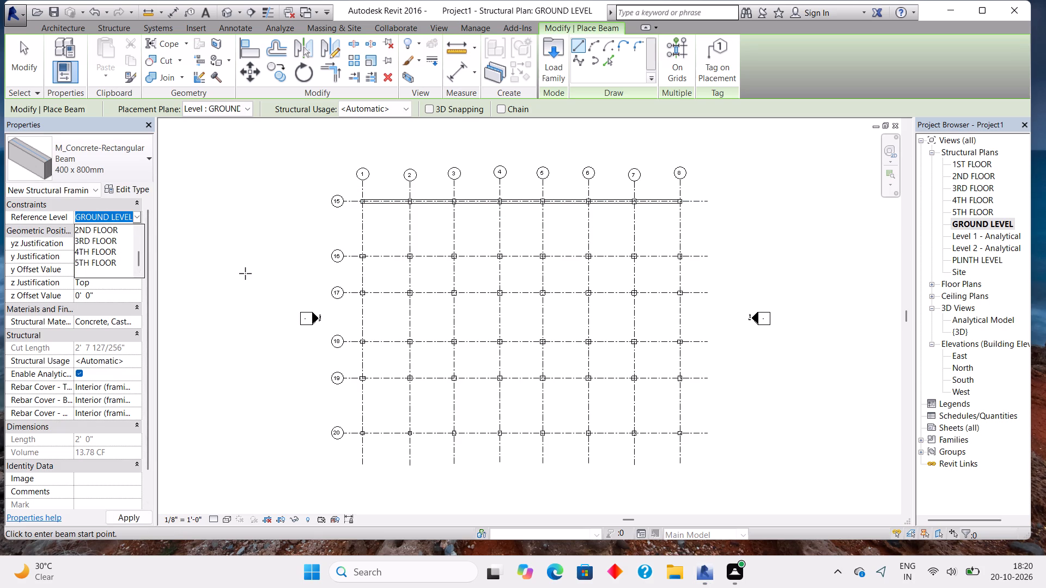
pyautogui.click(245, 273)
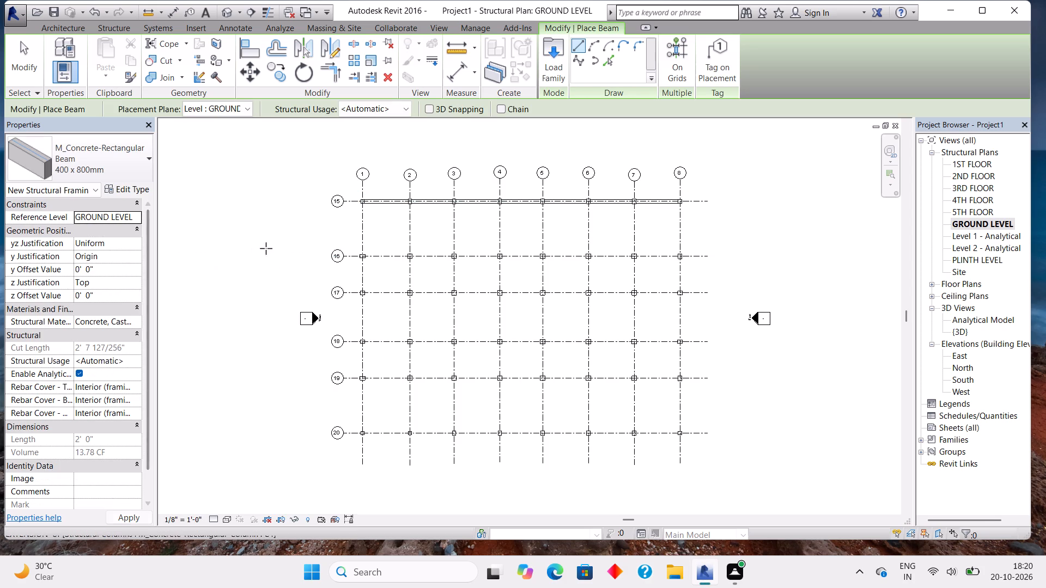
pyautogui.press('Escape')
# Select the GROUND LEVEL beam along grid 15 and check its reference level and work plane.
pyautogui.click(374, 204)
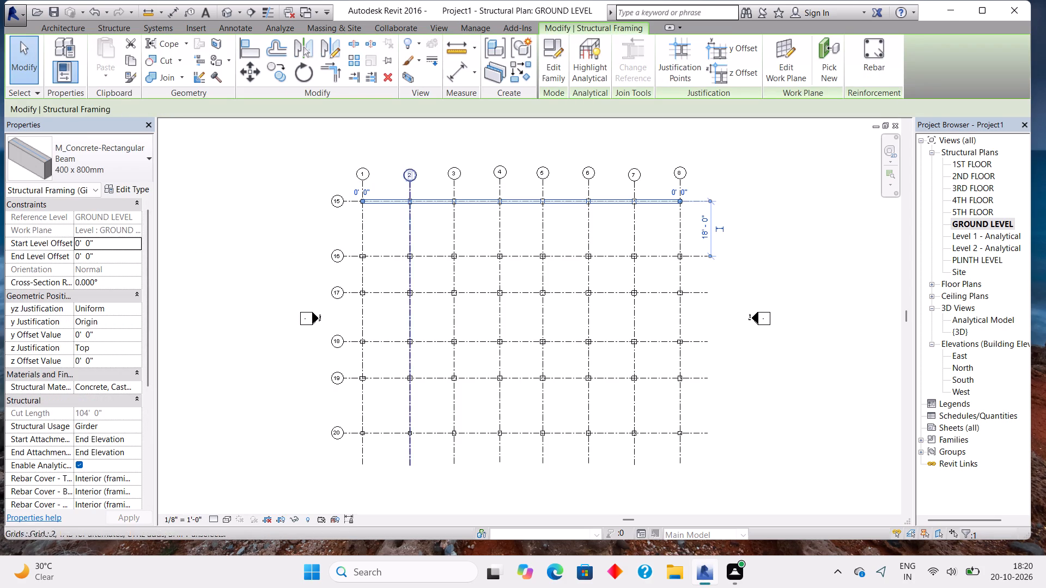
pyautogui.click(123, 232)
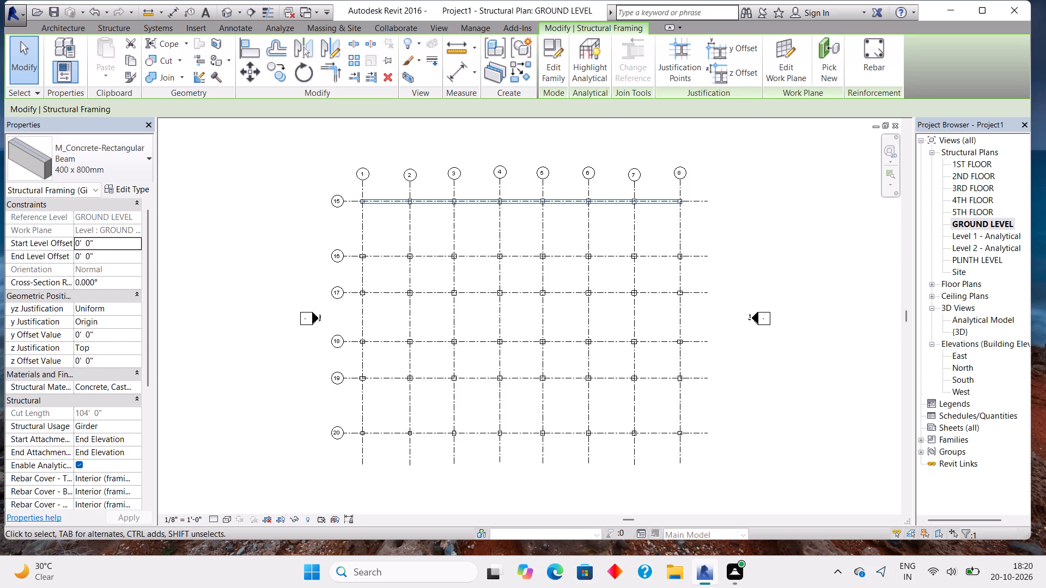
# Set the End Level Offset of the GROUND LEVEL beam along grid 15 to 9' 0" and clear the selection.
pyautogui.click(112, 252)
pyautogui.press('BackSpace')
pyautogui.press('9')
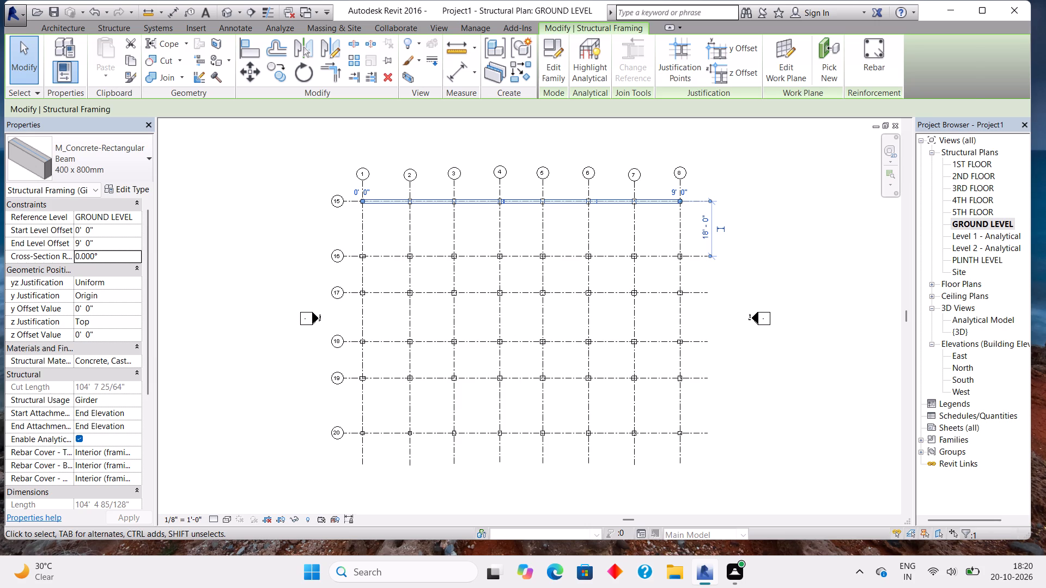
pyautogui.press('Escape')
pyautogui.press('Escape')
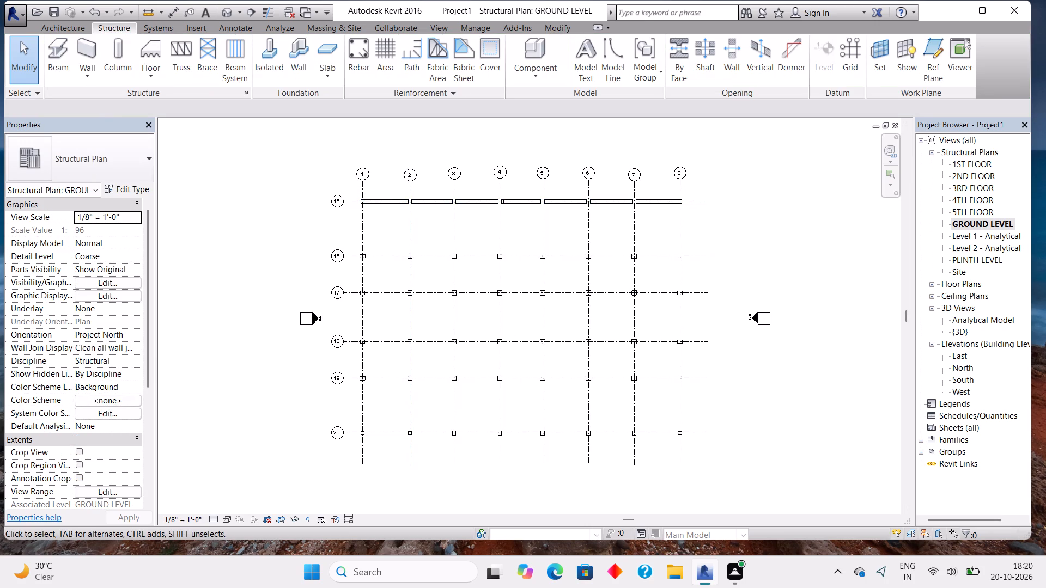
# Inspect the sloped GROUND LEVEL beam along grid 15 in 3D and delete it in the GROUND LEVEL structural plan.
pyautogui.doubleClick(958, 333)
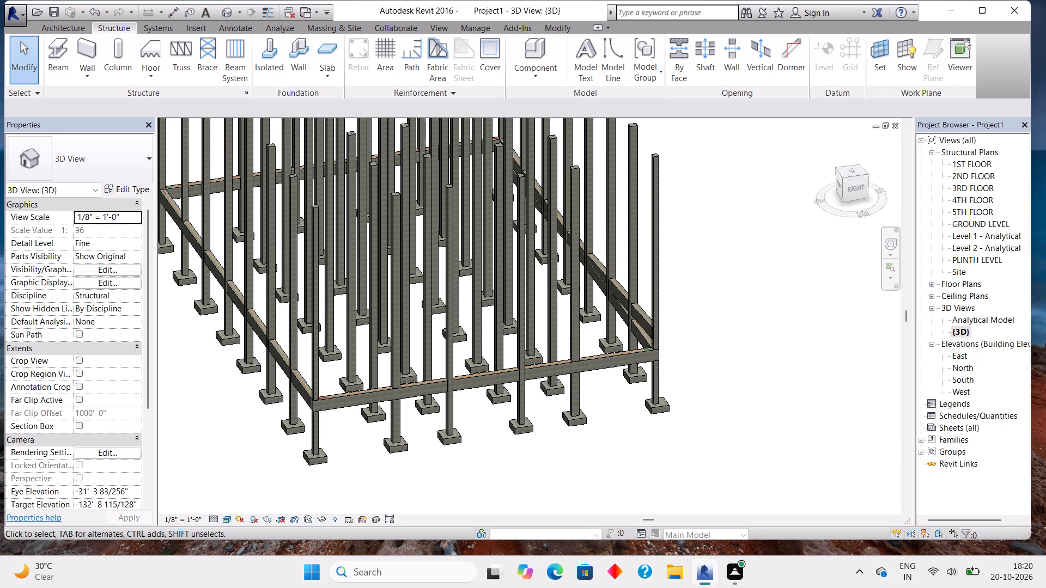
pyautogui.keyDown('shift'); pyautogui.moveTo(774, 346); pyautogui.dragTo(595, 248, button='middle'); pyautogui.keyUp('shift')
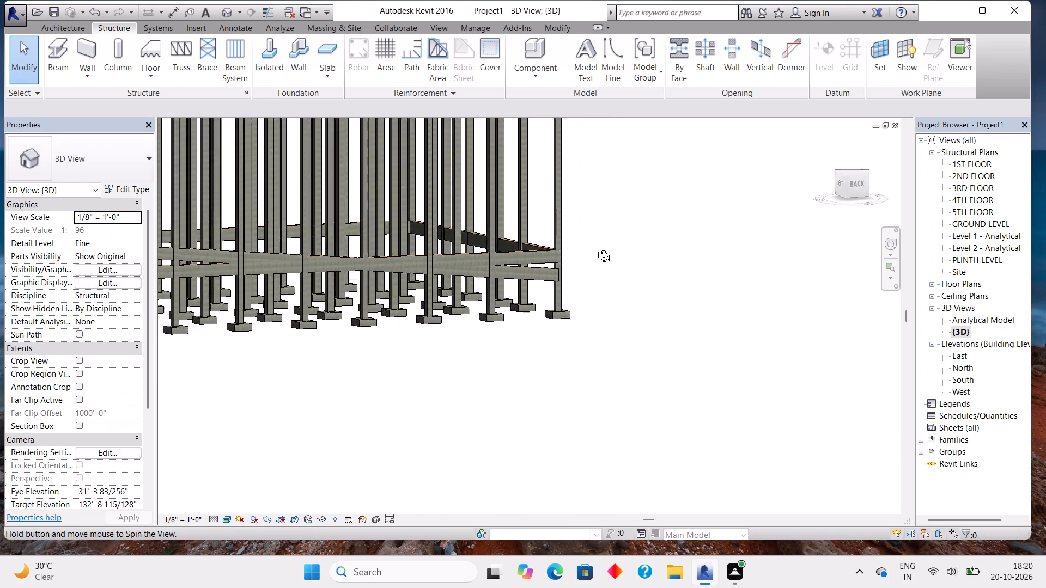
pyautogui.keyDown('shift'); pyautogui.moveTo(595, 248); pyautogui.dragTo(754, 246, button='middle'); pyautogui.keyUp('shift')
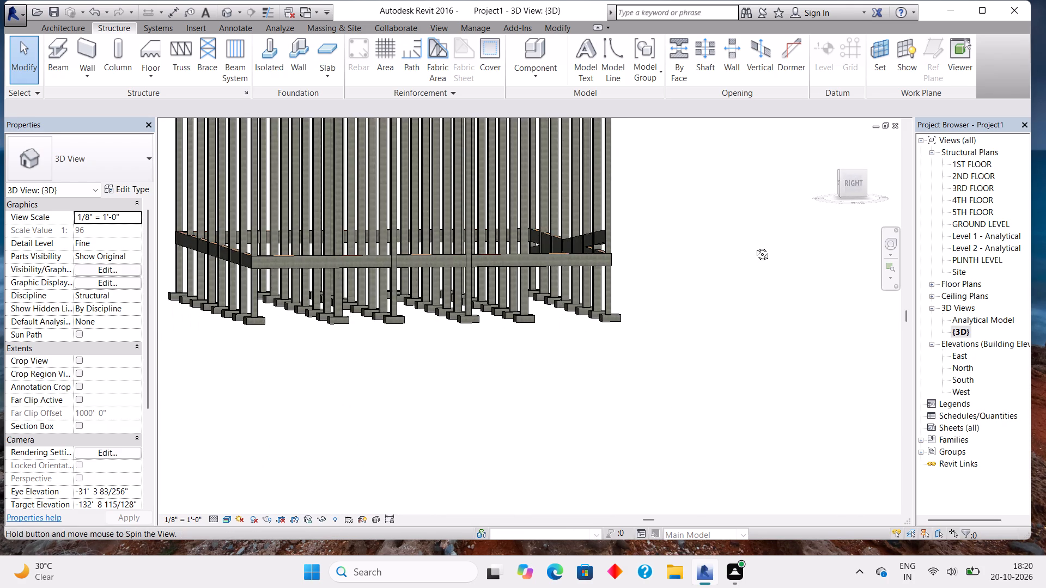
pyautogui.keyDown('shift'); pyautogui.moveTo(754, 246); pyautogui.dragTo(709, 265, button='middle'); pyautogui.keyUp('shift')
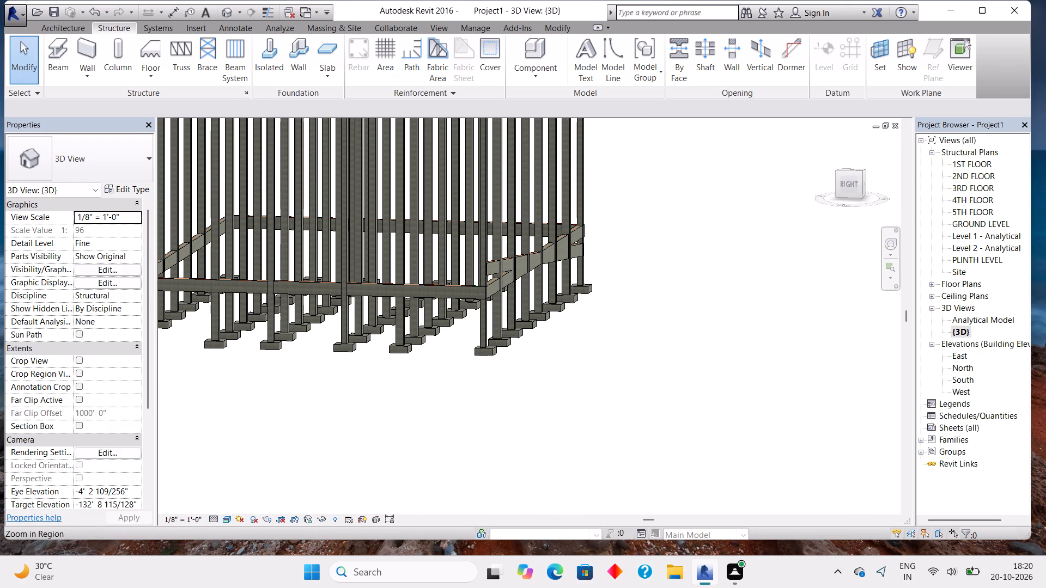
pyautogui.doubleClick(980, 221)
pyautogui.click(607, 205)
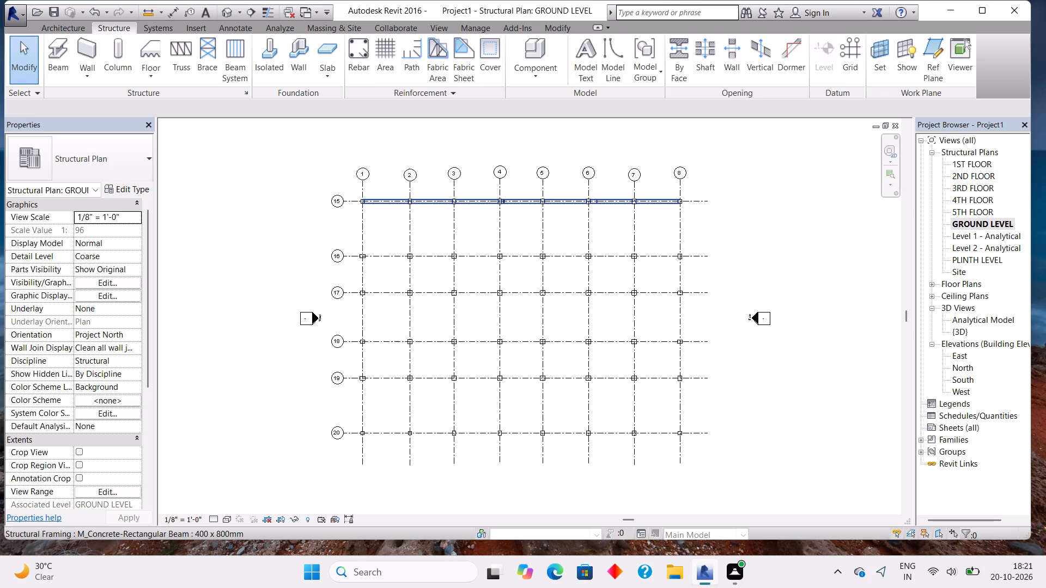
pyautogui.press('Delete')
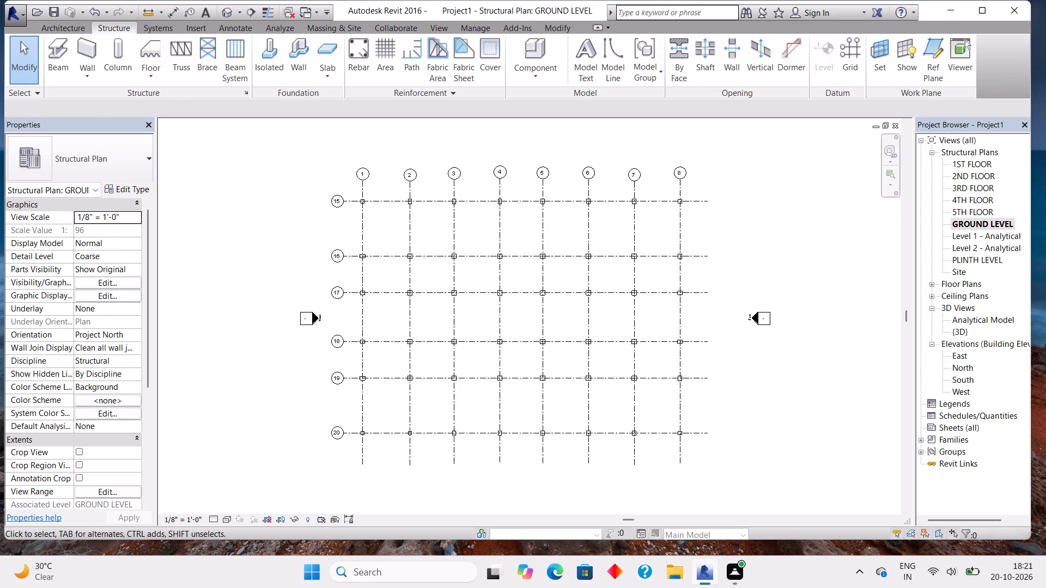
# Open the PLINTH LEVEL structural plan.
pyautogui.doubleClick(967, 257)
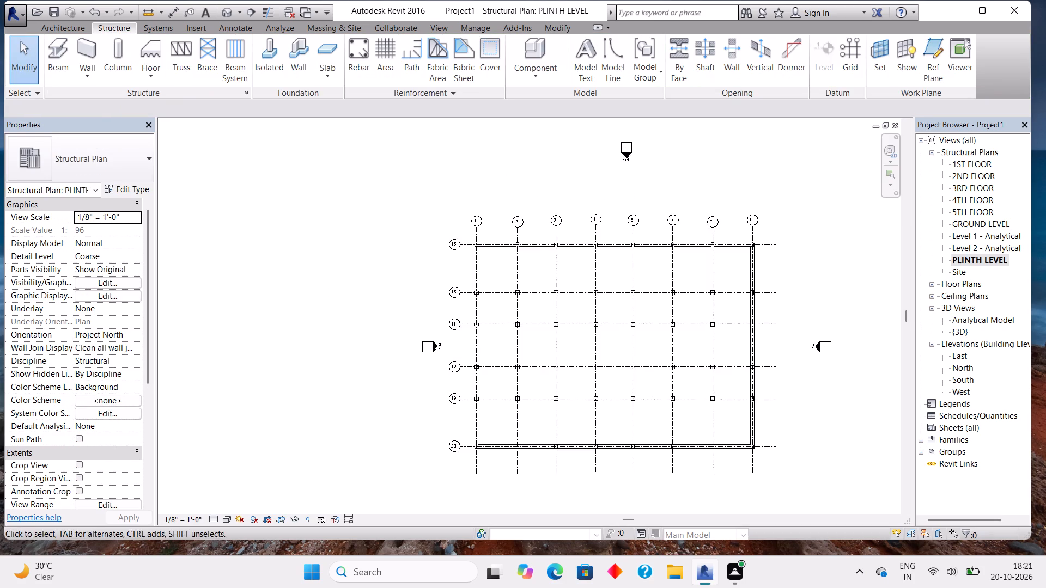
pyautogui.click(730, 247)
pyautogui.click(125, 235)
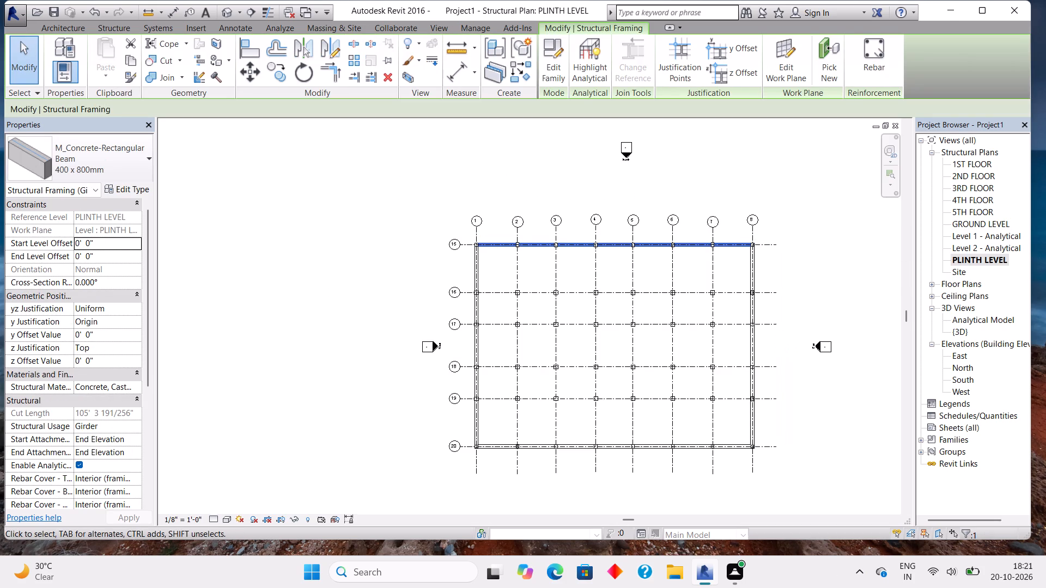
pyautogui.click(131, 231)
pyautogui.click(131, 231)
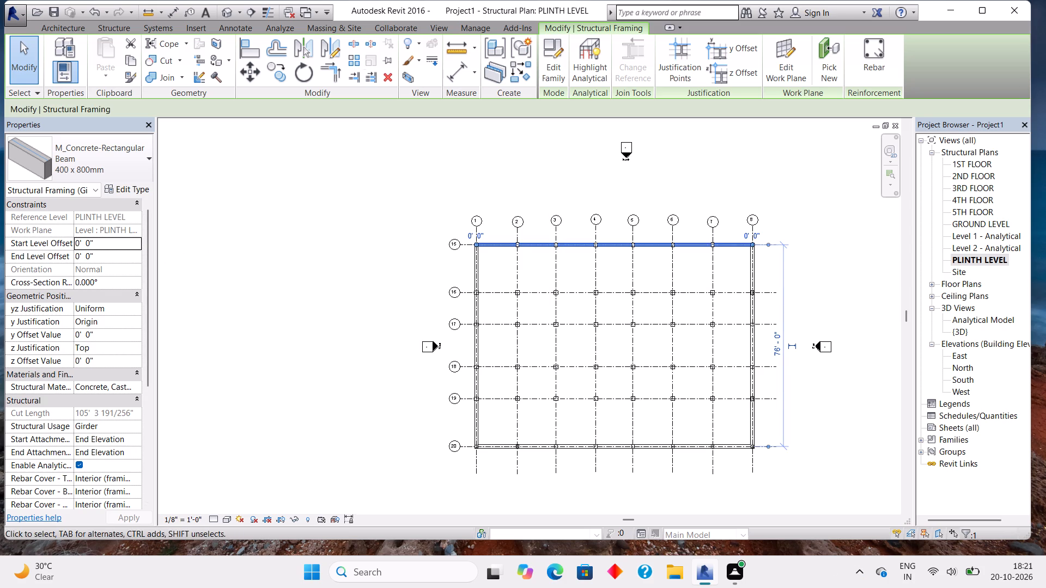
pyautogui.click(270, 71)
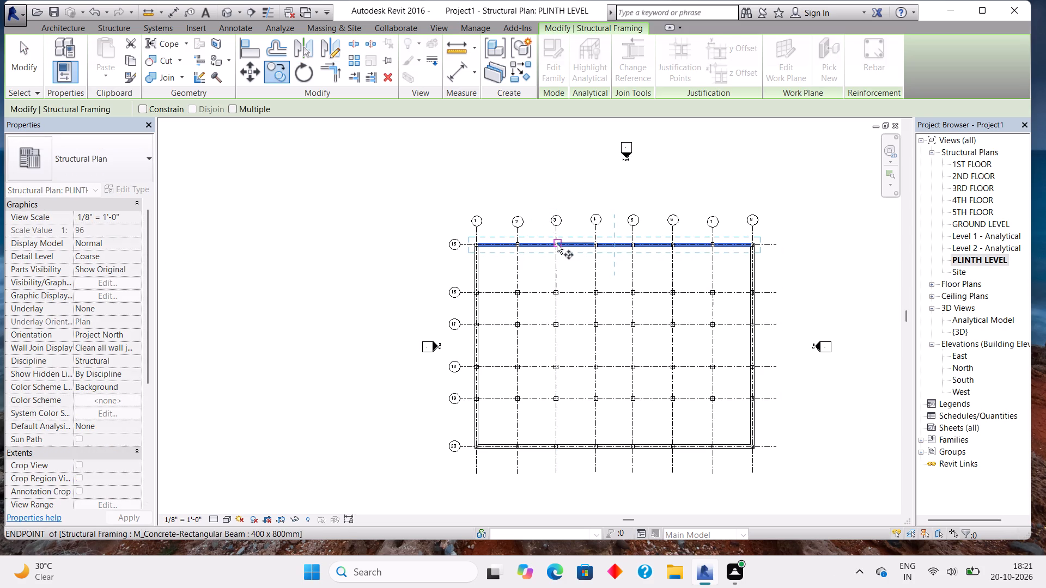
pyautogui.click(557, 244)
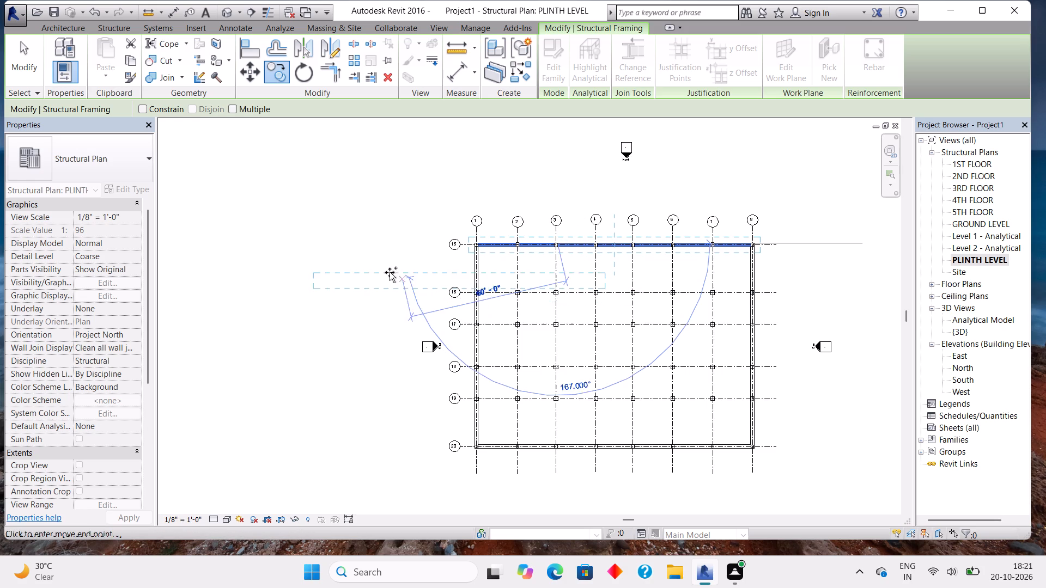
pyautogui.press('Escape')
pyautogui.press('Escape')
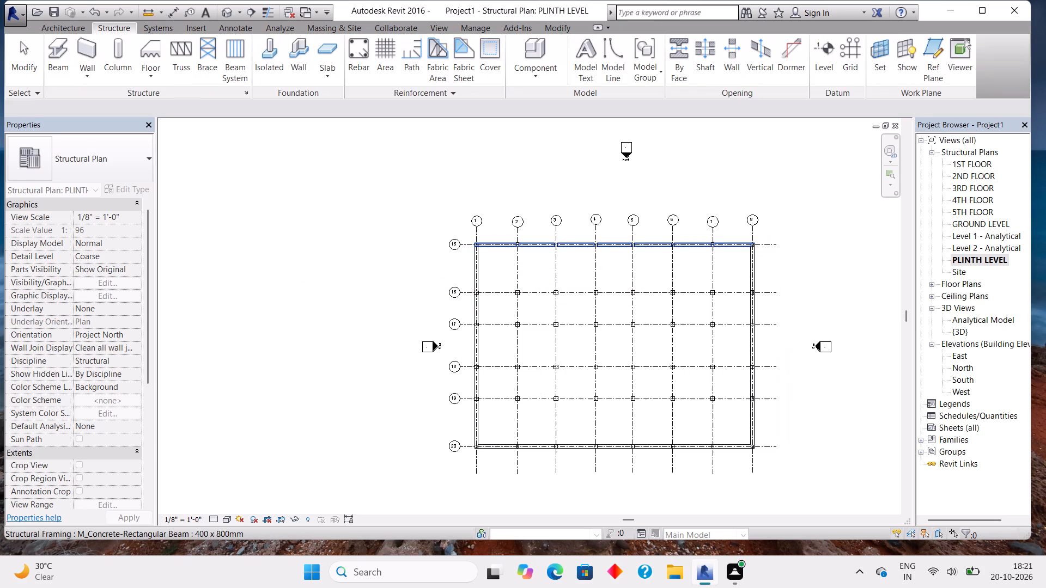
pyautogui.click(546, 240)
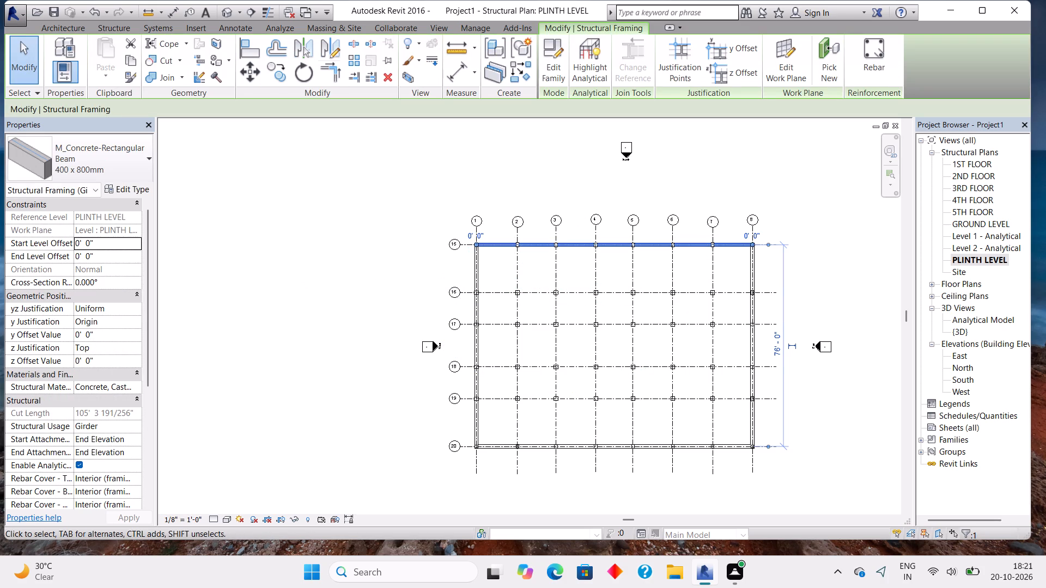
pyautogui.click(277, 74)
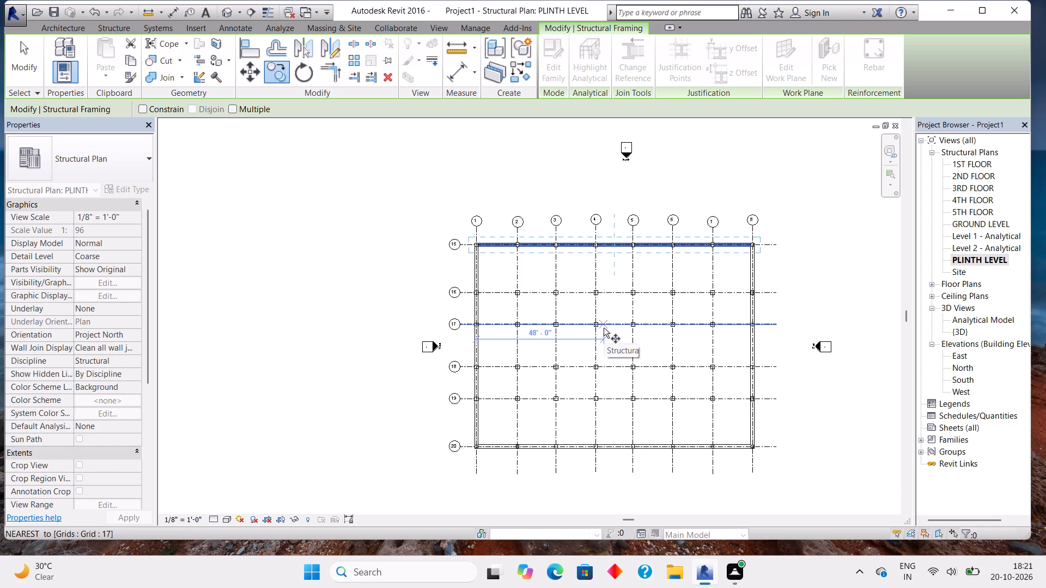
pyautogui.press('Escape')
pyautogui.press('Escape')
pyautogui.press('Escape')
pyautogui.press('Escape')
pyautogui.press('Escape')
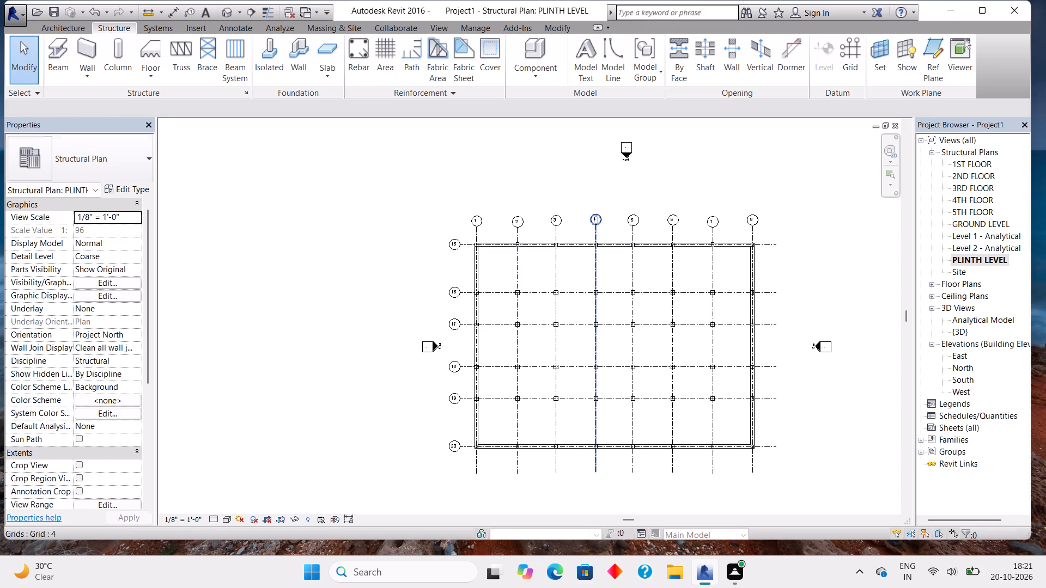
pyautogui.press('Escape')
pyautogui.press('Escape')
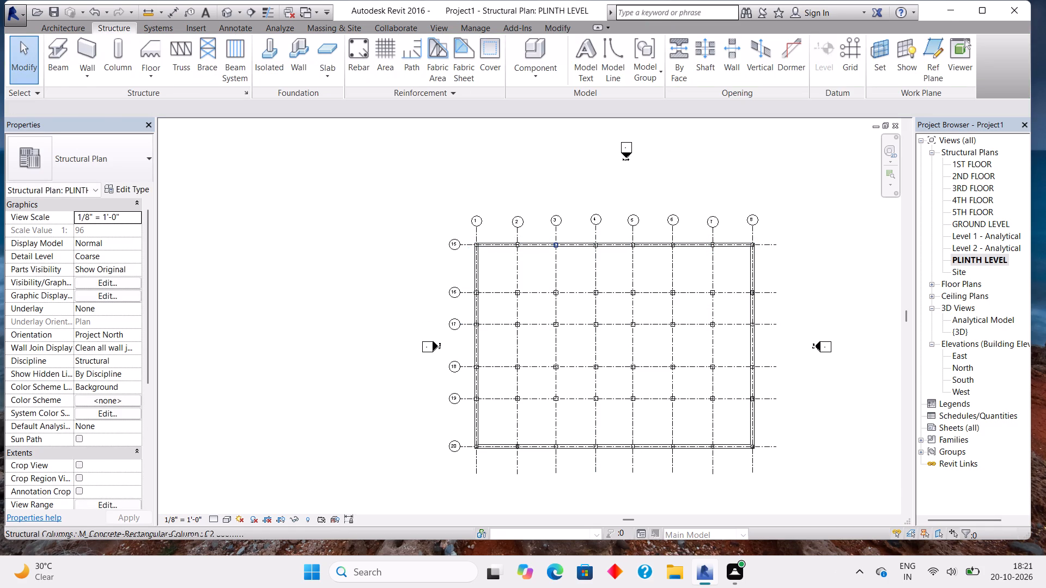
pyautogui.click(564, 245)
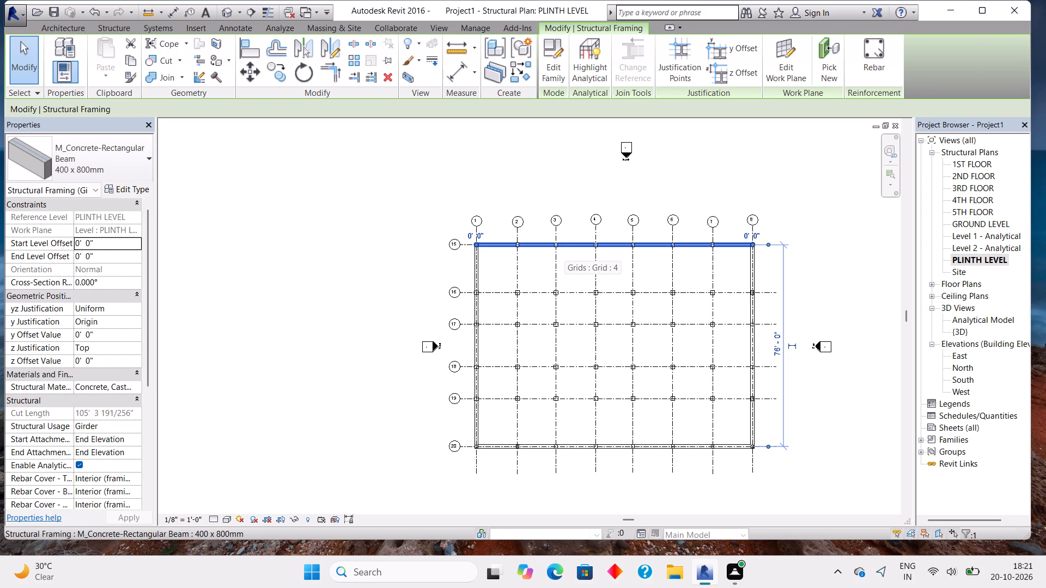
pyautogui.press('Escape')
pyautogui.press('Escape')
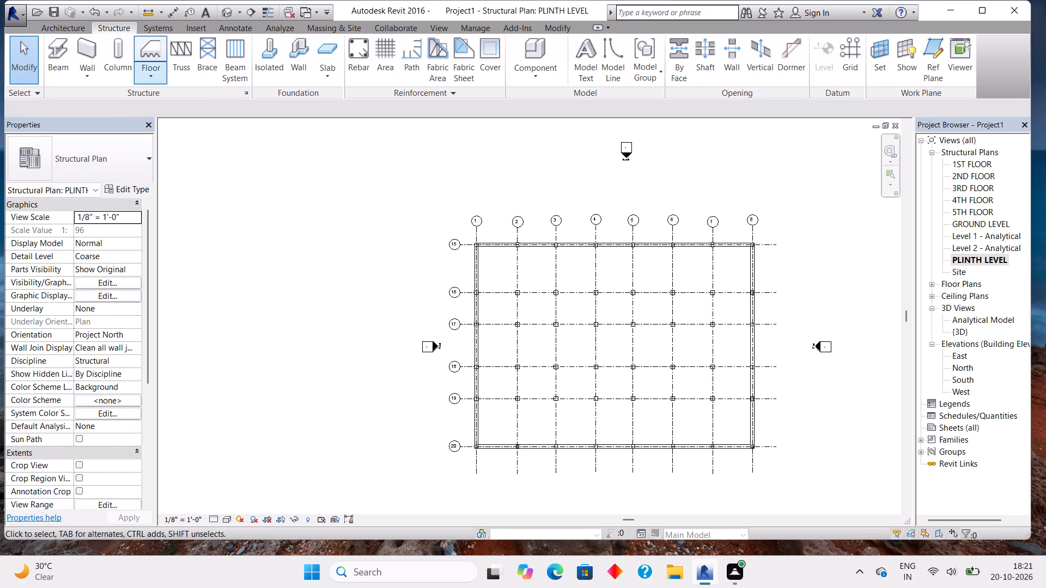
# Place 400 x 800mm concrete beams at PLINTH LEVEL along grids 2, 3, 4, 5, 6 and 7, each from grid 15 to grid 20.
pyautogui.click(64, 50)
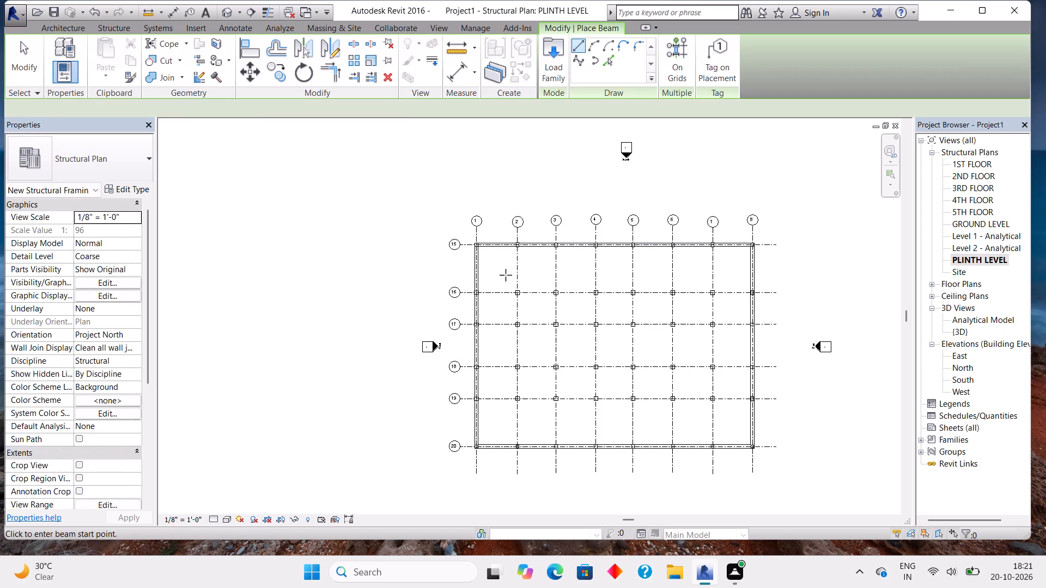
pyautogui.click(517, 248)
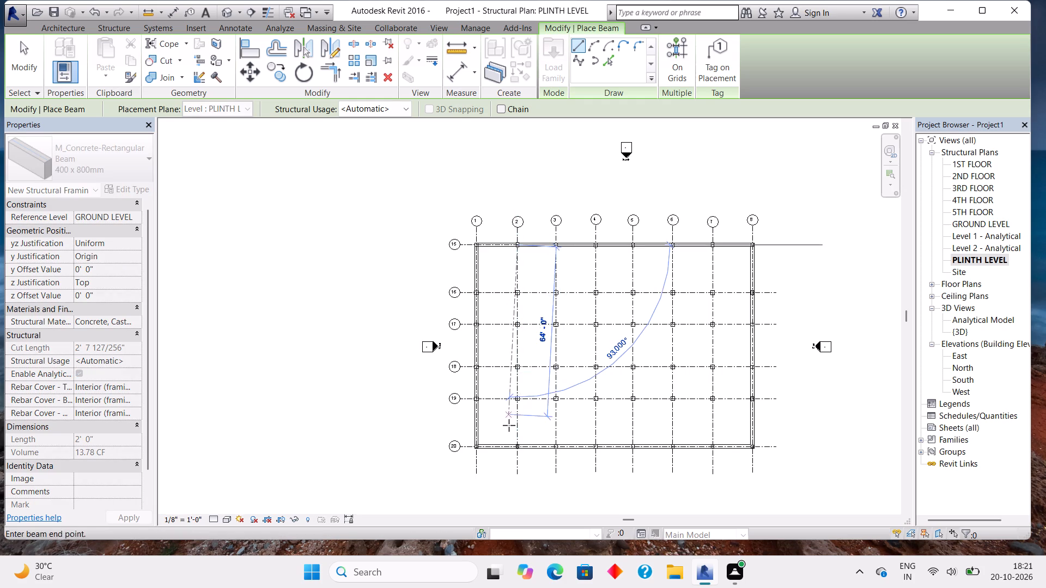
pyautogui.click(515, 446)
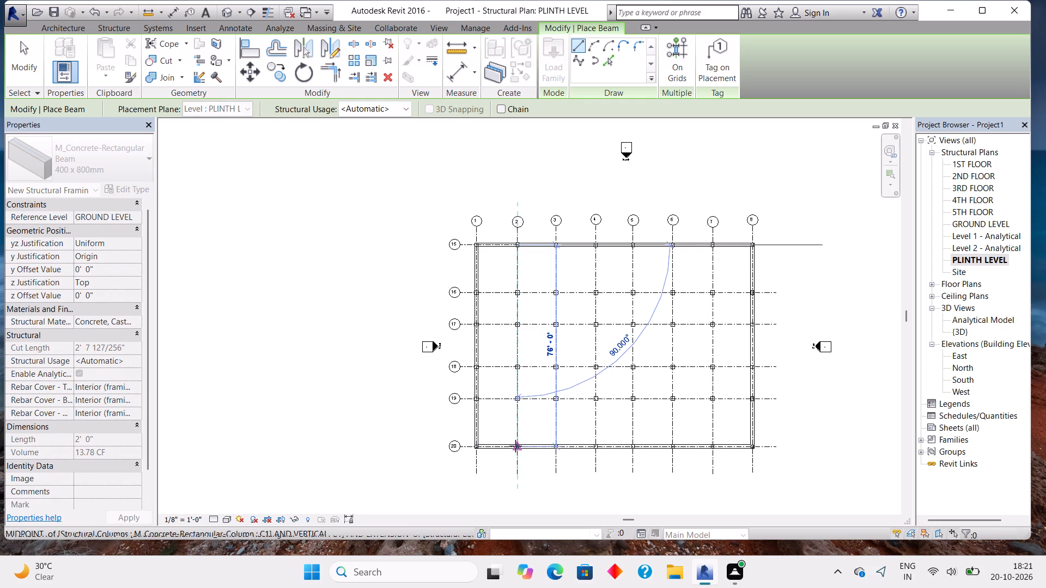
pyautogui.click(552, 246)
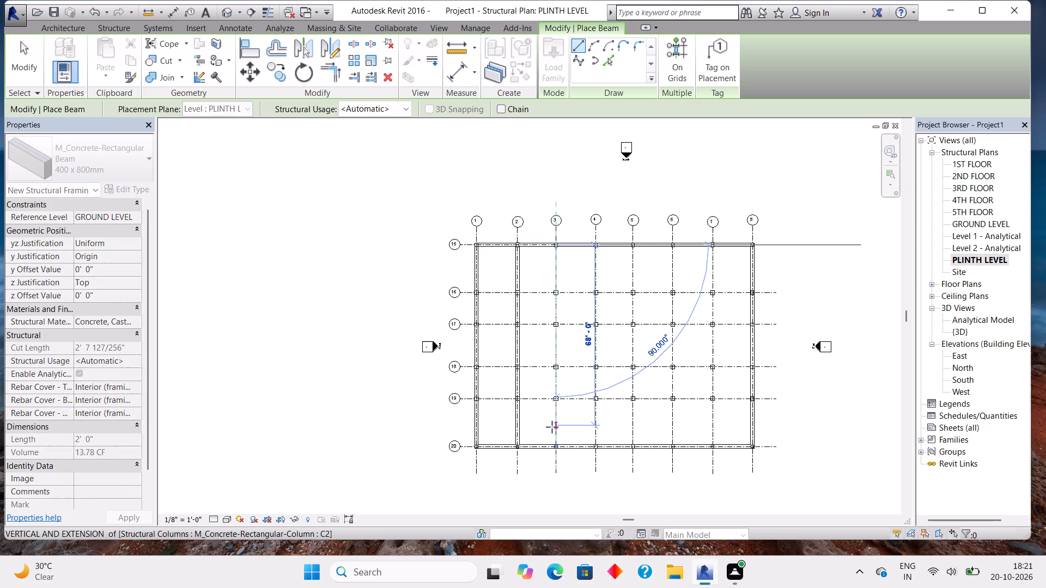
pyautogui.click(552, 445)
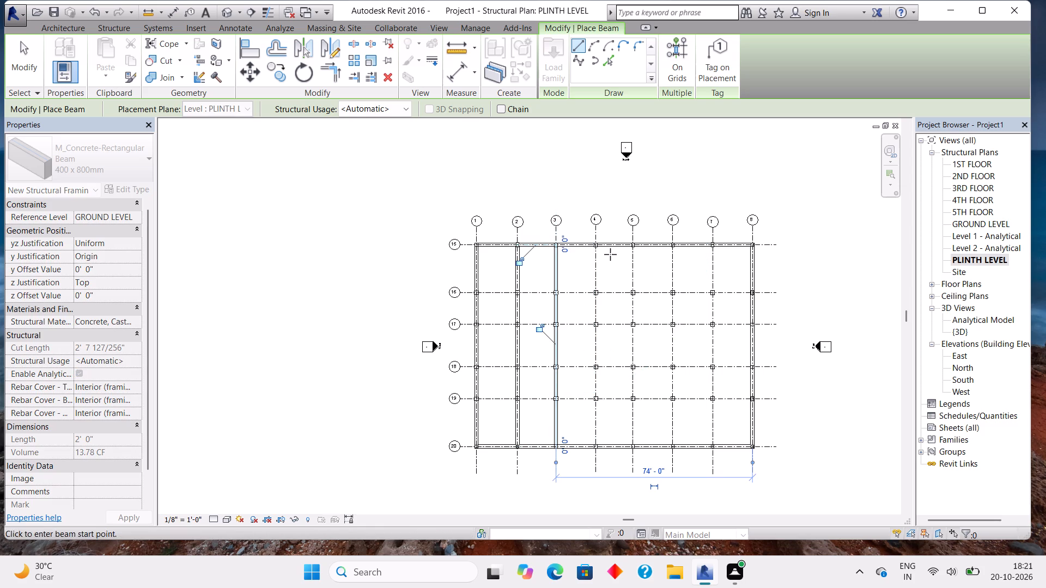
pyautogui.click(594, 247)
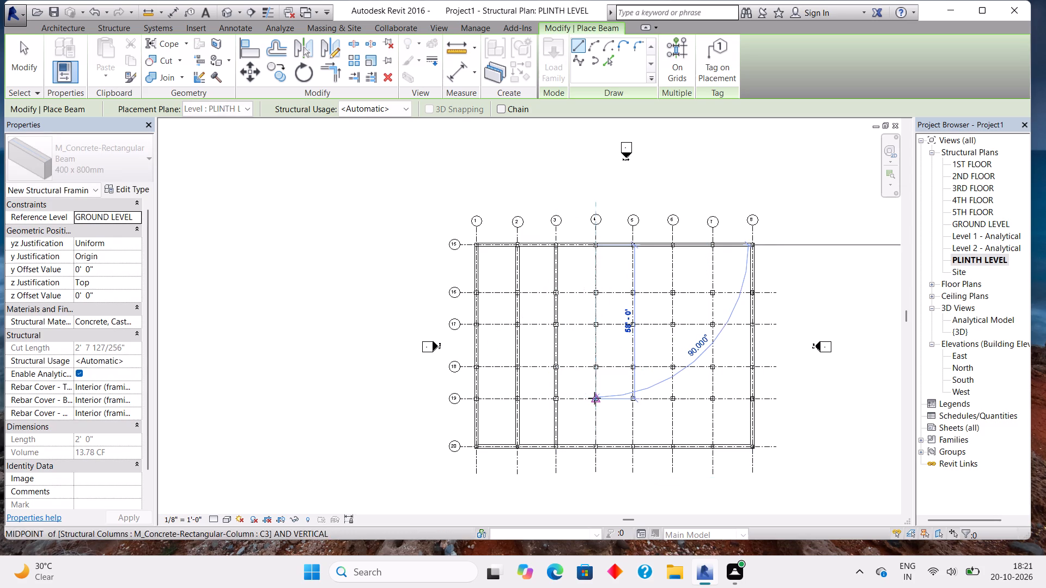
pyautogui.click(595, 444)
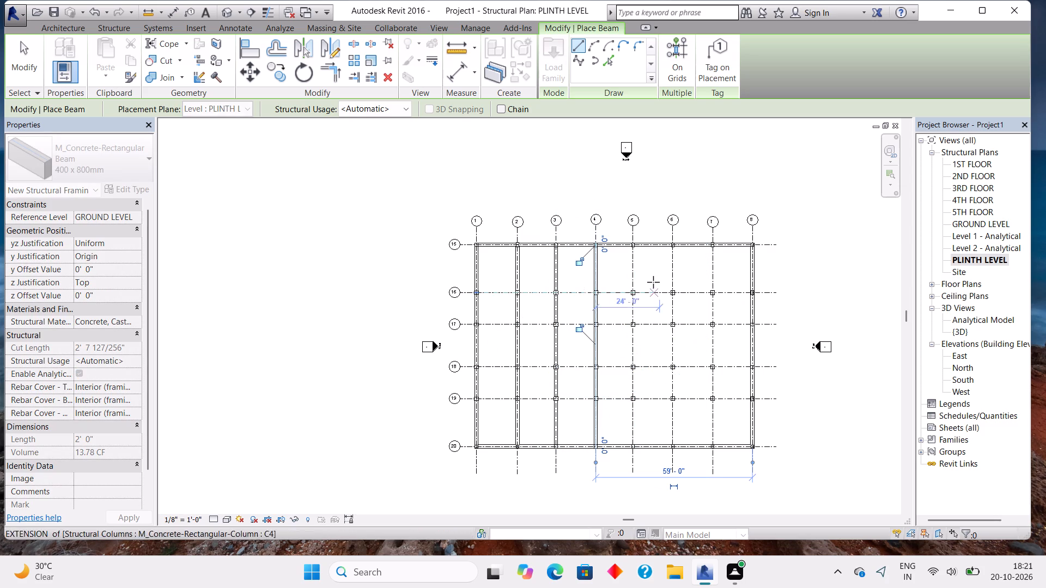
pyautogui.click(630, 247)
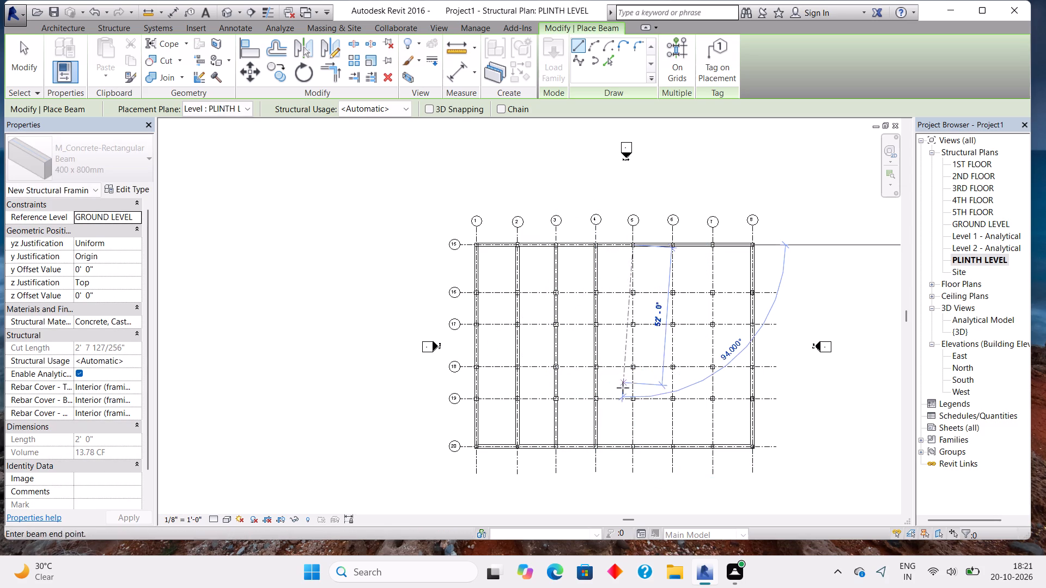
pyautogui.click(635, 445)
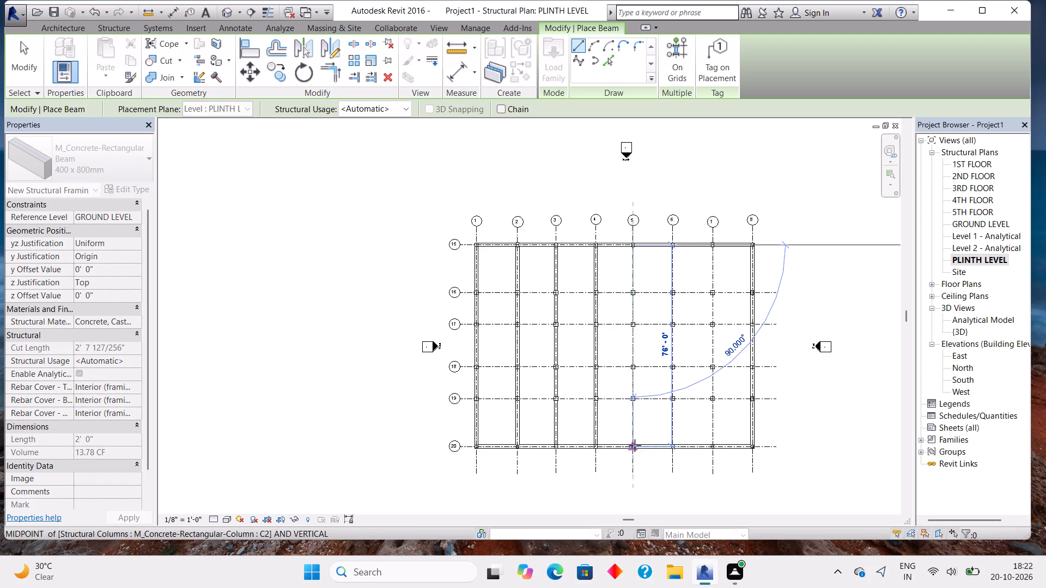
pyautogui.click(674, 248)
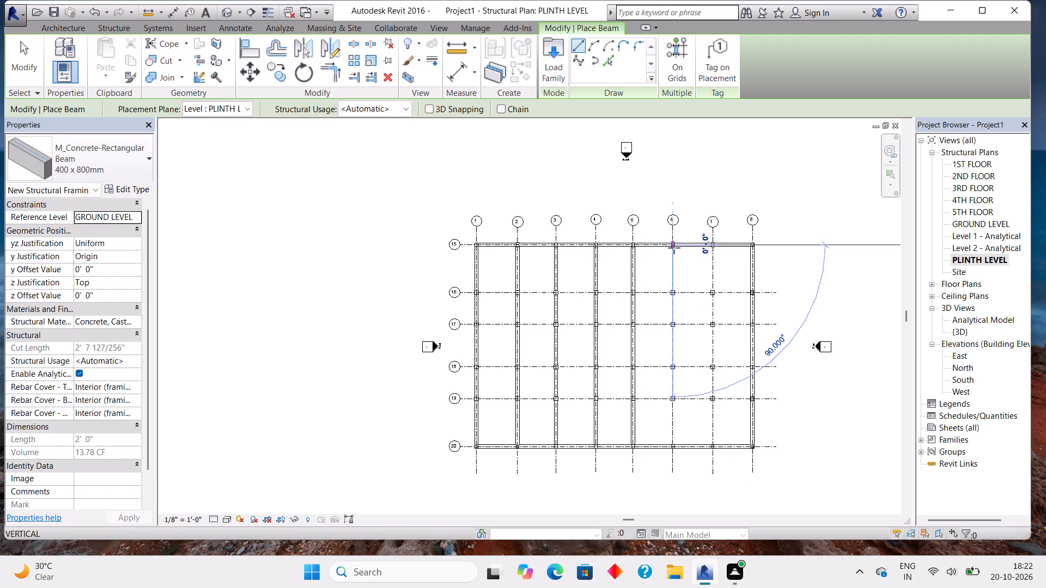
pyautogui.click(674, 441)
pyautogui.click(711, 246)
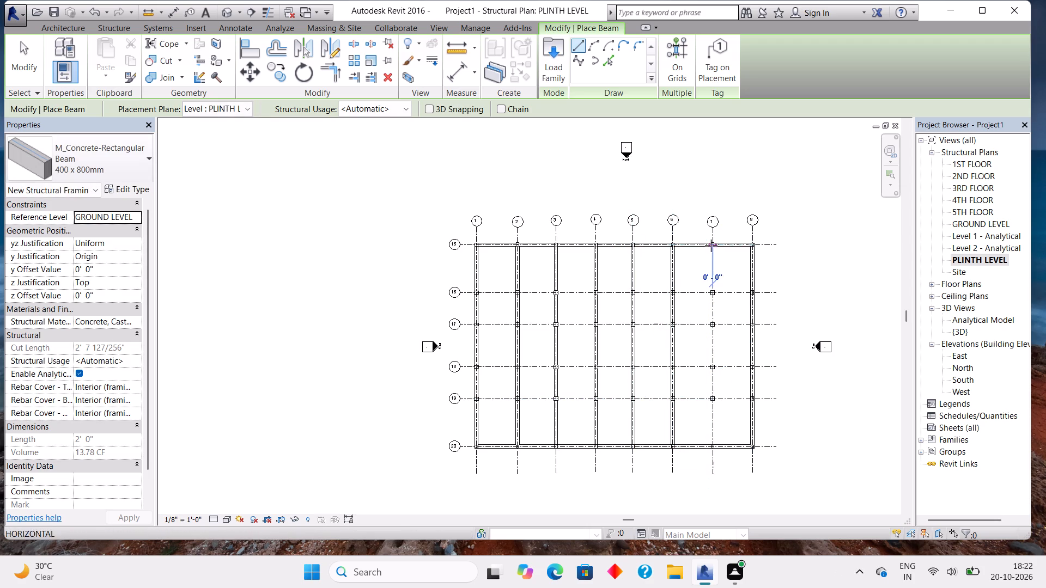
pyautogui.click(706, 445)
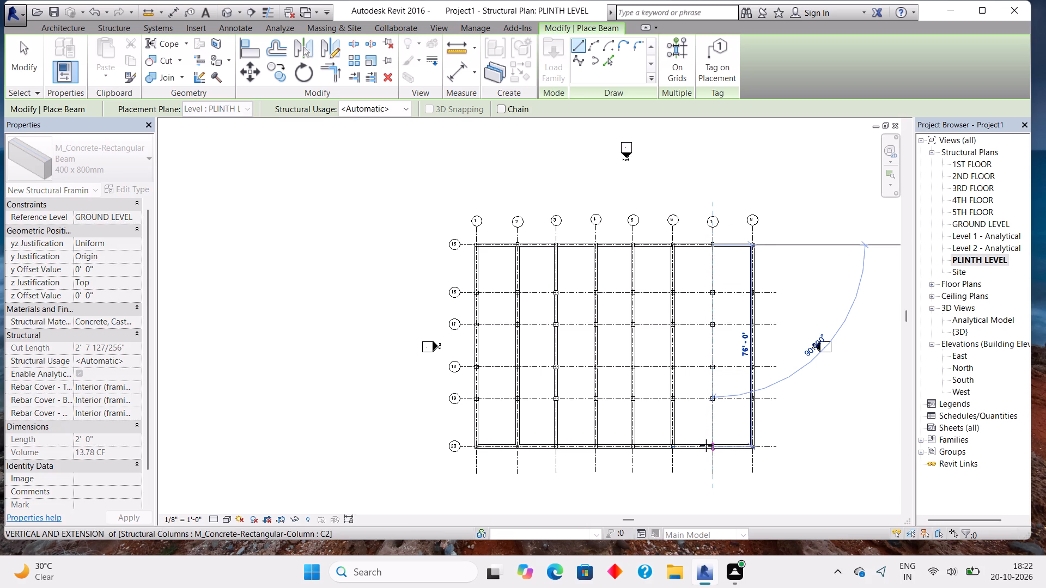
pyautogui.press('Escape')
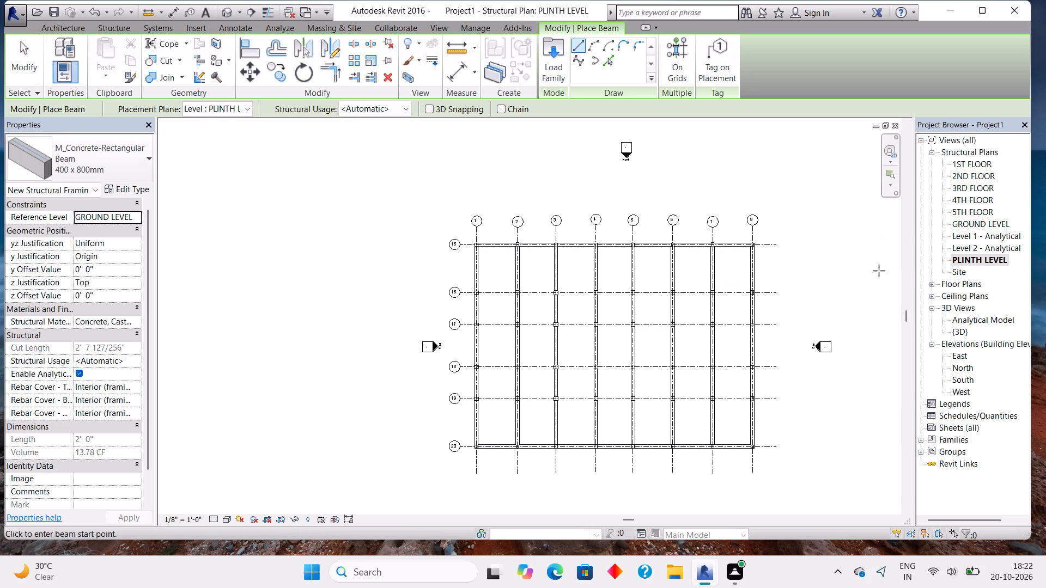
# Open the {3D} view to check the beams placed along grids 2 to 7.
pyautogui.click(958, 332)
pyautogui.click(958, 332)
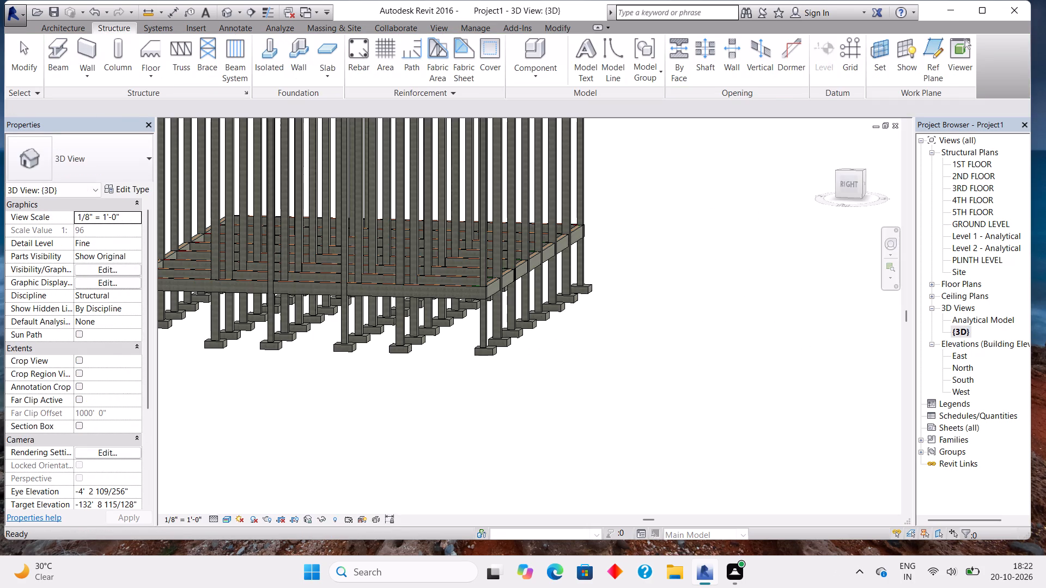
# Examine the PLINTH LEVEL beams along grids 2 to 7 from several sides in the 3D view.
pyautogui.keyDown('shift'); pyautogui.moveTo(741, 268); pyautogui.dragTo(698, 292, button='middle'); pyautogui.keyUp('shift')
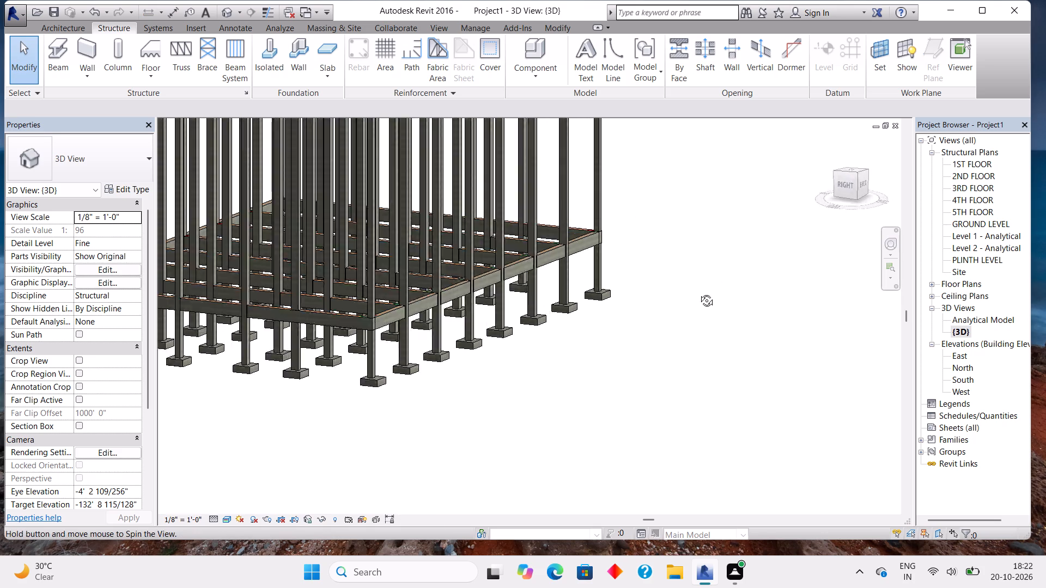
pyautogui.keyDown('shift'); pyautogui.moveTo(698, 292); pyautogui.dragTo(842, 395, button='middle'); pyautogui.keyUp('shift')
pyautogui.keyDown('shift'); pyautogui.moveTo(842, 419); pyautogui.dragTo(844, 428, button='middle'); pyautogui.keyUp('shift')
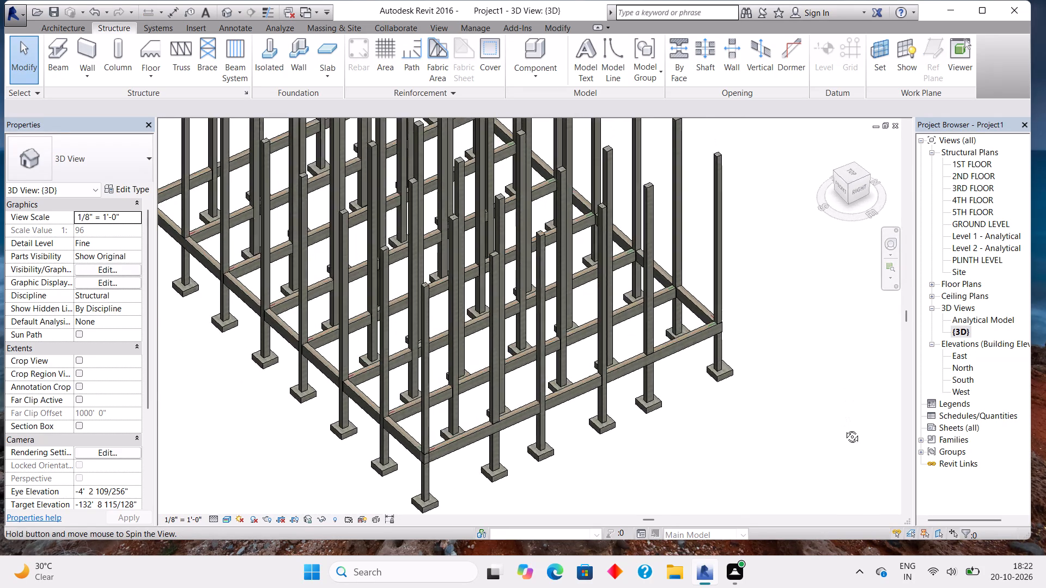
pyautogui.keyDown('shift'); pyautogui.moveTo(844, 428); pyautogui.dragTo(919, 407, button='middle'); pyautogui.keyUp('shift')
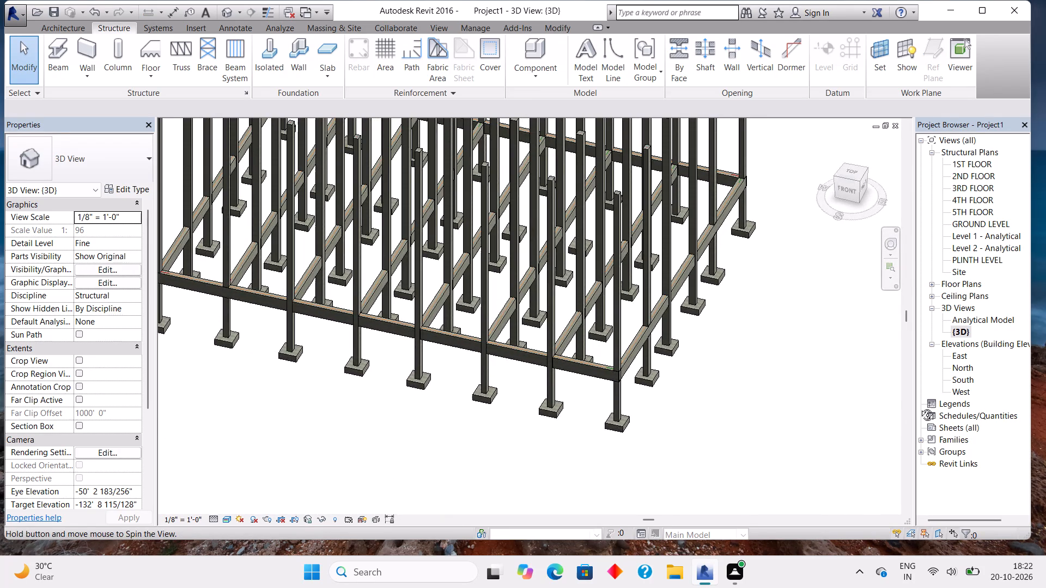
pyautogui.keyDown('shift'); pyautogui.moveTo(919, 407); pyautogui.dragTo(592, 425, button='middle'); pyautogui.keyUp('shift')
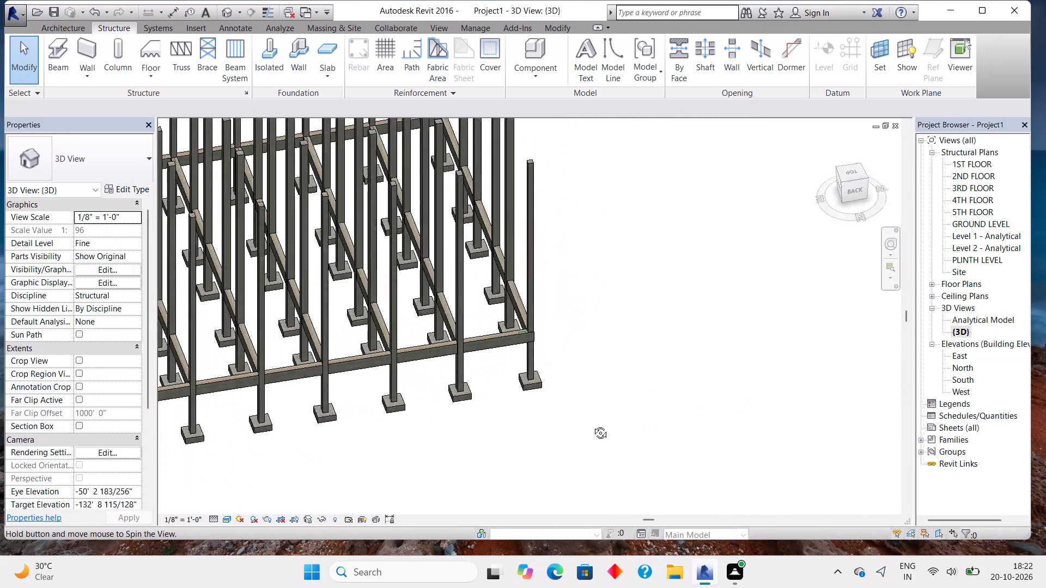
pyautogui.keyDown('shift'); pyautogui.moveTo(592, 425); pyautogui.dragTo(347, 95, button='middle'); pyautogui.keyUp('shift')
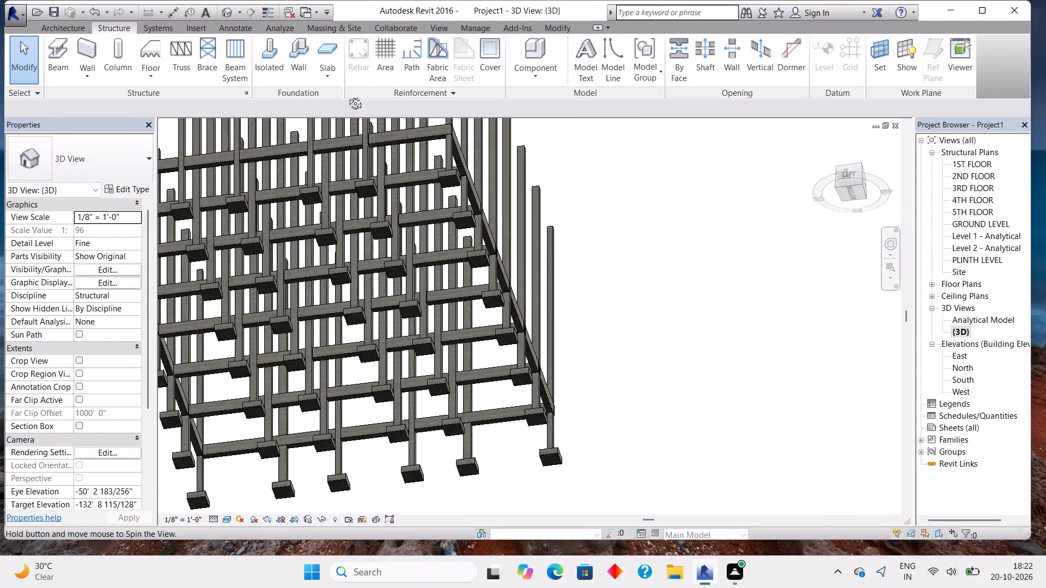
pyautogui.keyDown('shift'); pyautogui.moveTo(347, 95); pyautogui.dragTo(626, 367, button='middle'); pyautogui.keyUp('shift')
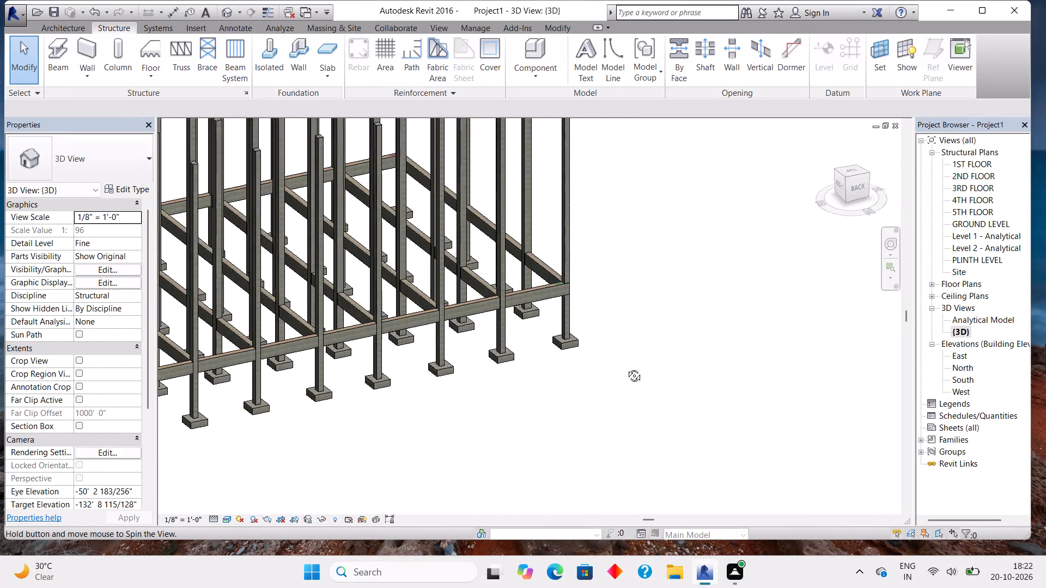
pyautogui.keyDown('shift'); pyautogui.moveTo(626, 367); pyautogui.dragTo(856, 317, button='middle'); pyautogui.keyUp('shift')
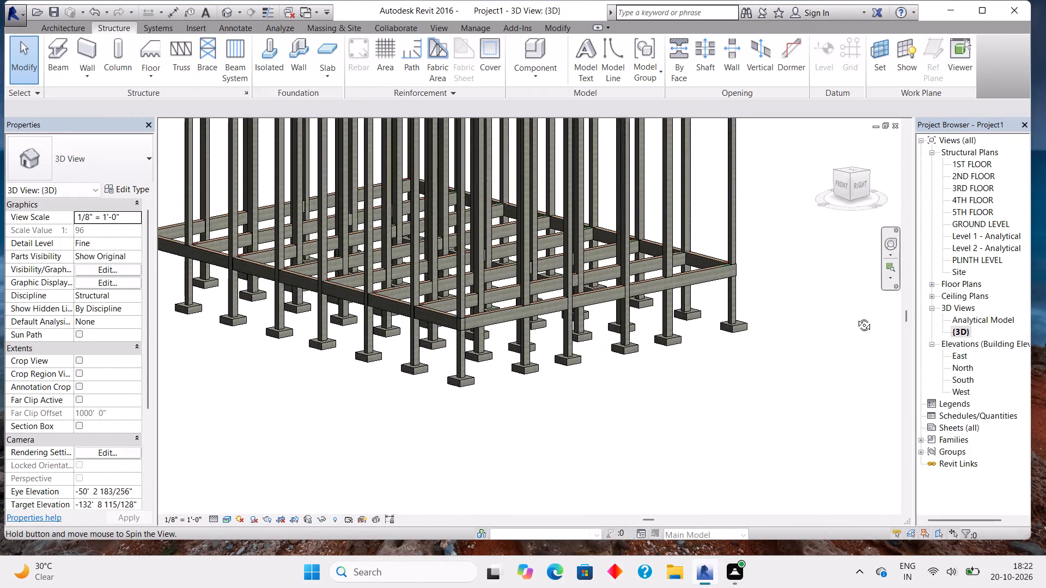
pyautogui.keyDown('shift'); pyautogui.moveTo(856, 317); pyautogui.dragTo(760, 371, button='middle'); pyautogui.keyUp('shift')
# In the PLINTH LEVEL structural plan, place 400 x 800mm concrete beams along grids 16, 18, 19 and 17, each from grid 1 to grid 8.
pyautogui.doubleClick(977, 254)
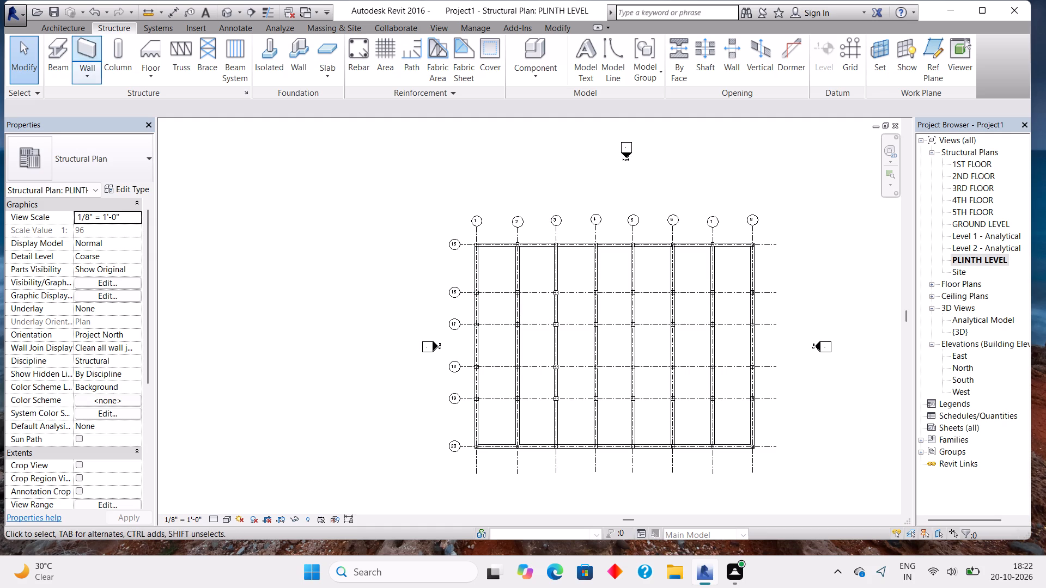
pyautogui.click(56, 47)
pyautogui.click(478, 289)
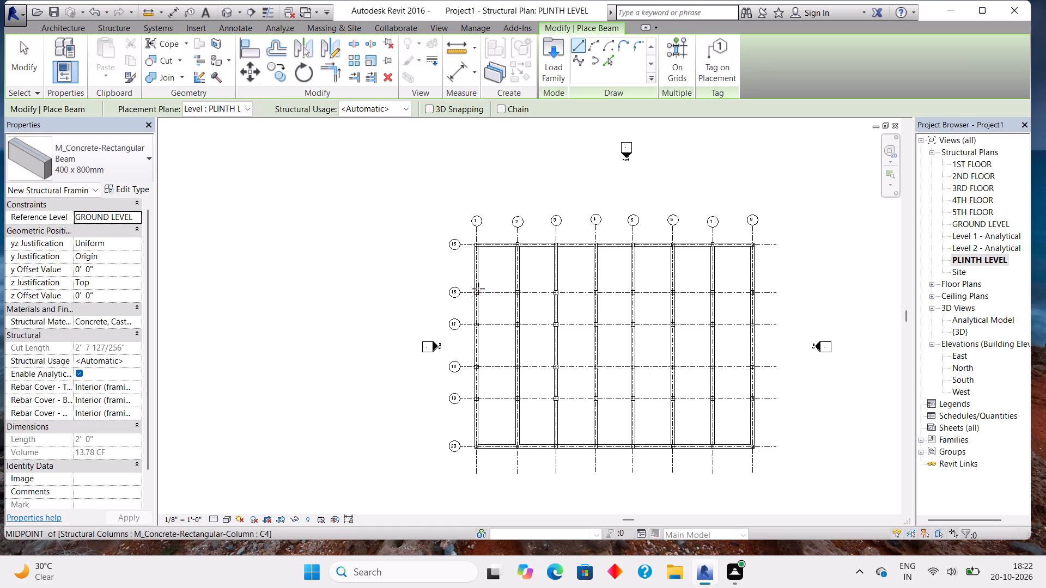
pyautogui.click(748, 292)
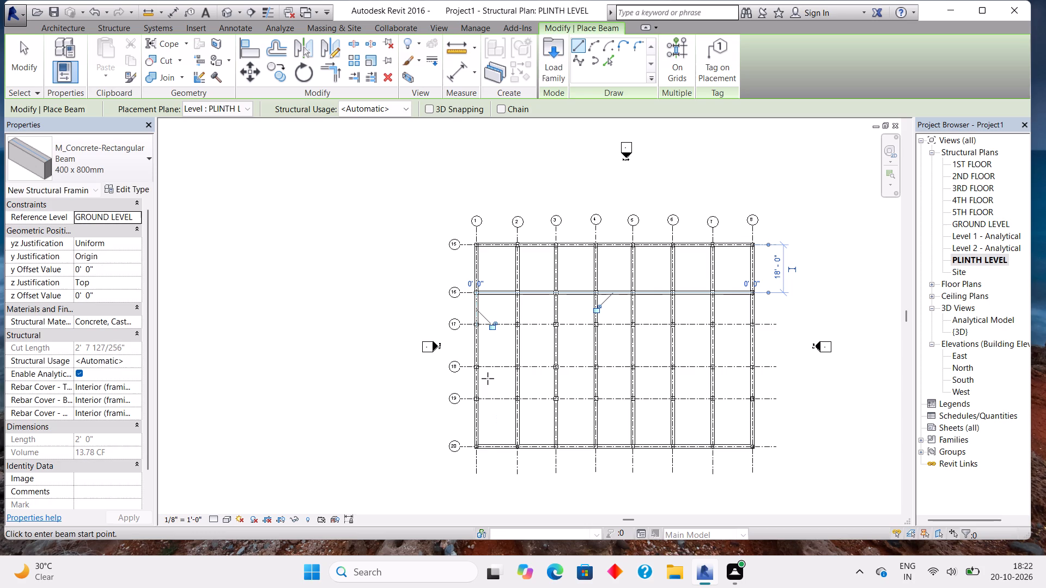
pyautogui.click(475, 371)
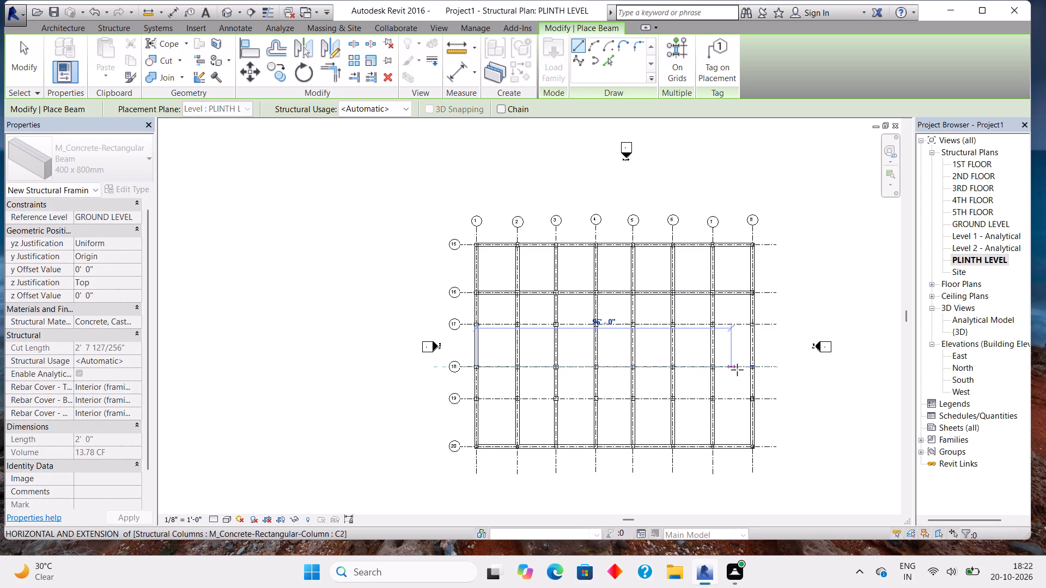
pyautogui.click(747, 369)
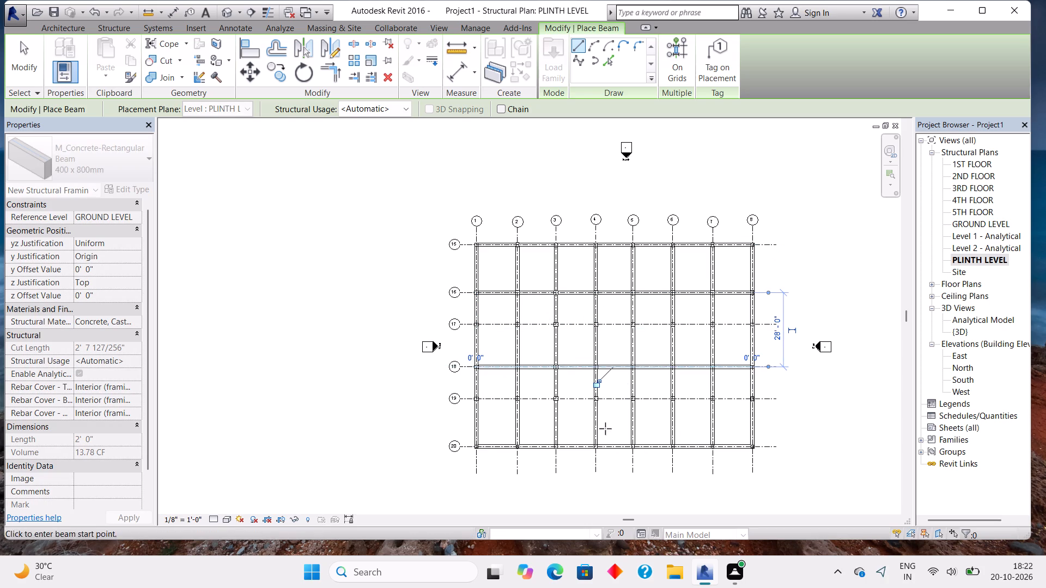
pyautogui.click(478, 405)
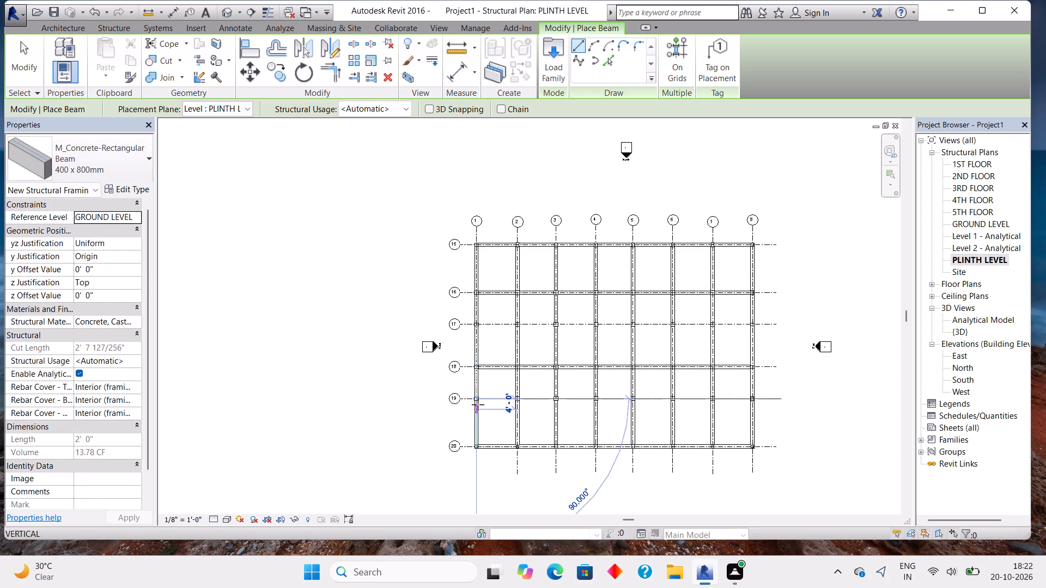
pyautogui.click(752, 403)
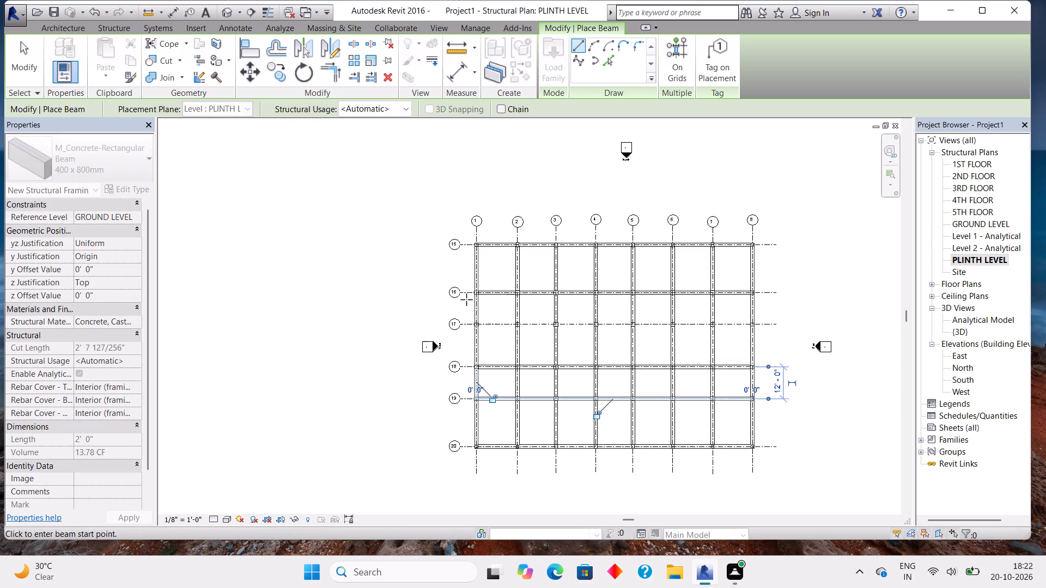
pyautogui.click(482, 330)
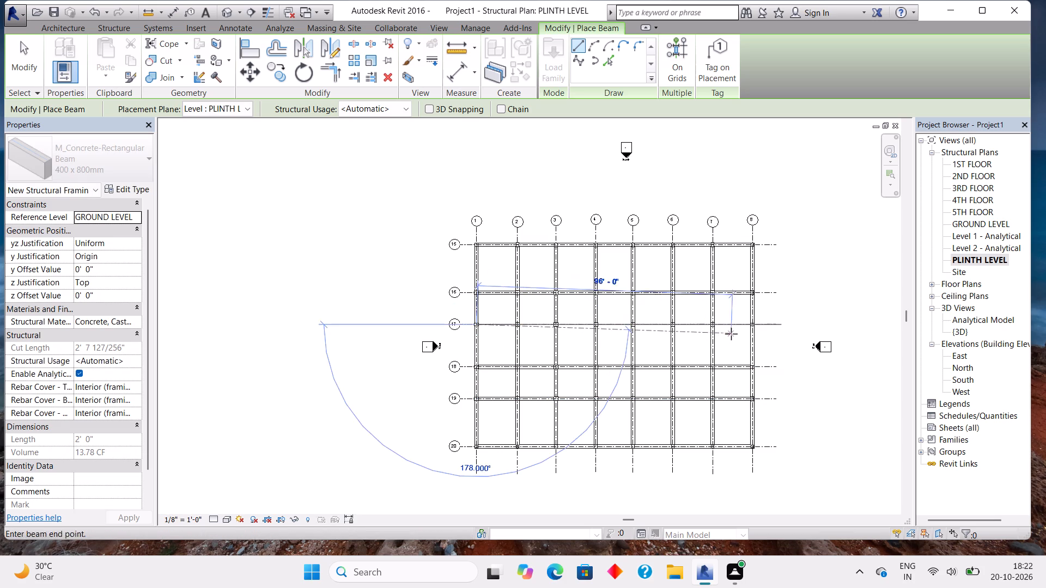
pyautogui.click(753, 324)
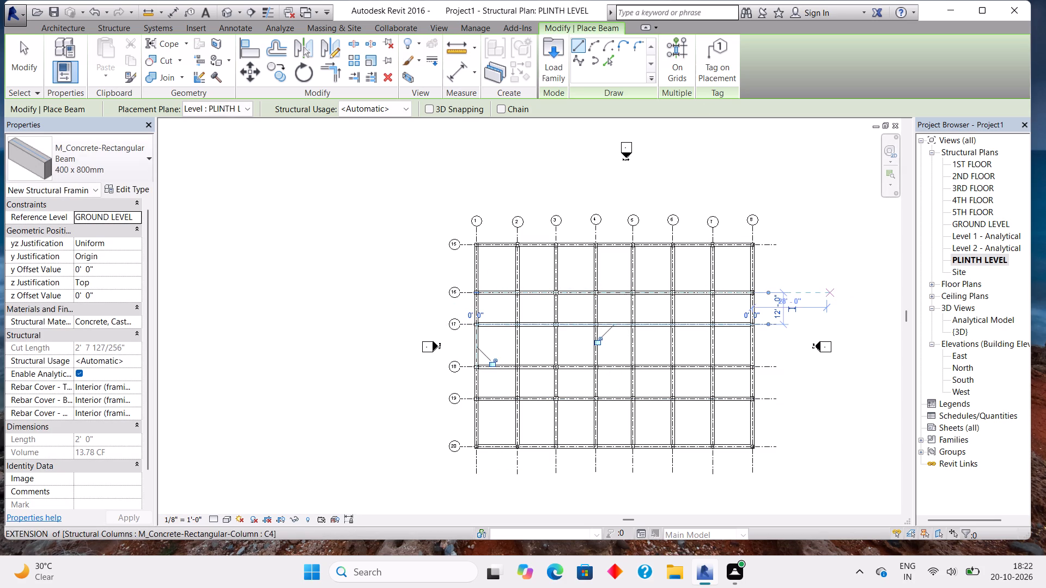
# Open the {3D} view and examine the PLINTH LEVEL beam grid from several sides.
pyautogui.doubleClick(957, 327)
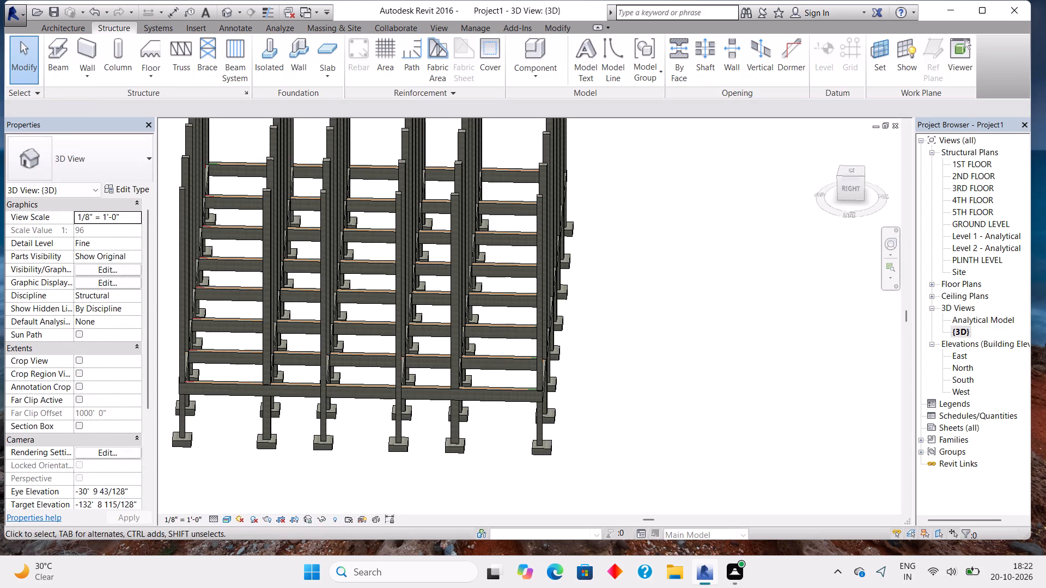
pyautogui.keyDown('shift'); pyautogui.moveTo(717, 244); pyautogui.dragTo(591, 219, button='middle'); pyautogui.keyUp('shift')
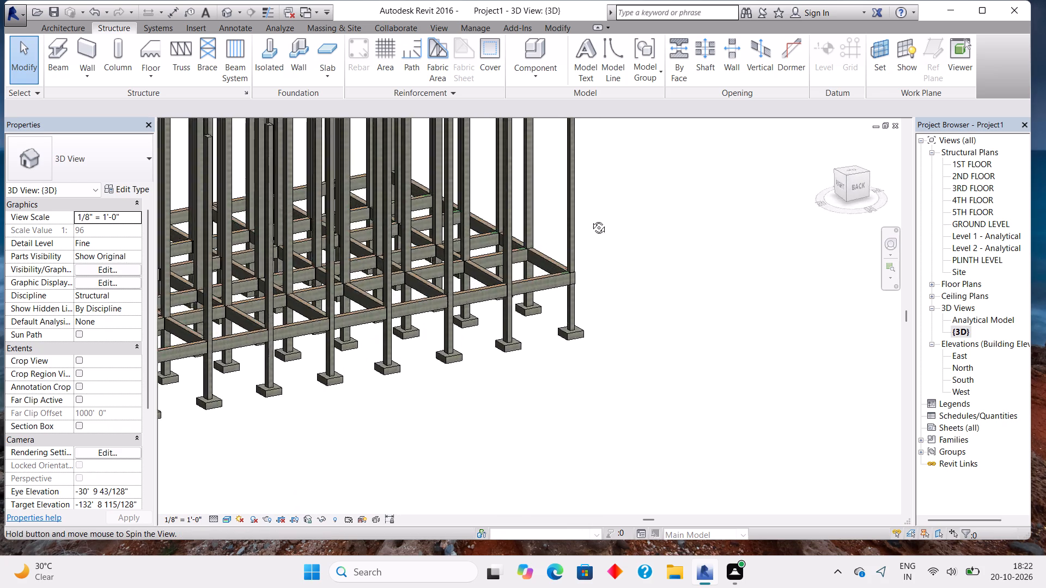
pyautogui.keyDown('shift'); pyautogui.moveTo(591, 219); pyautogui.dragTo(777, 206, button='middle'); pyautogui.keyUp('shift')
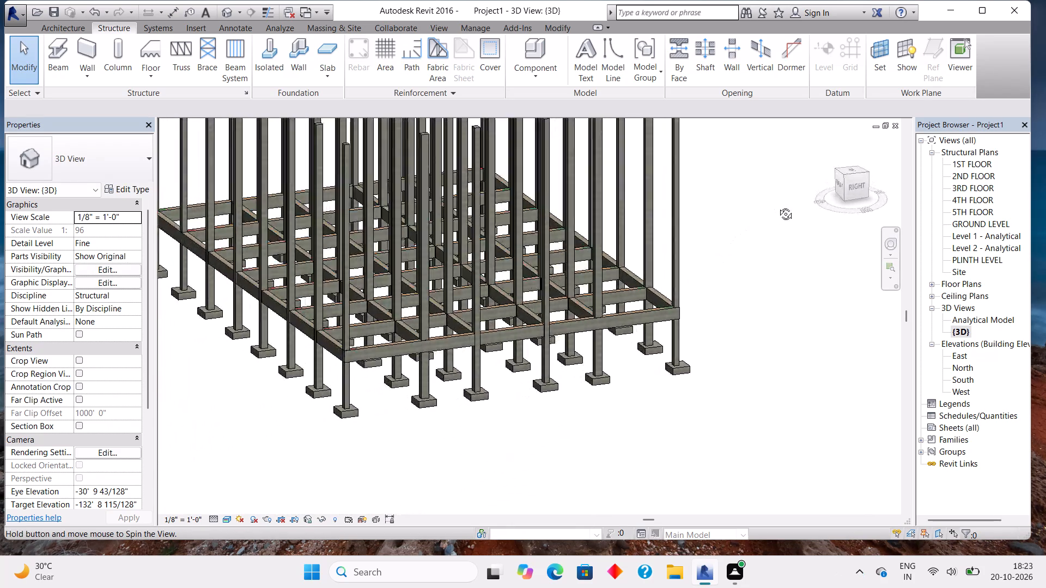
pyautogui.keyDown('shift'); pyautogui.moveTo(777, 206); pyautogui.dragTo(926, 269, button='middle'); pyautogui.keyUp('shift')
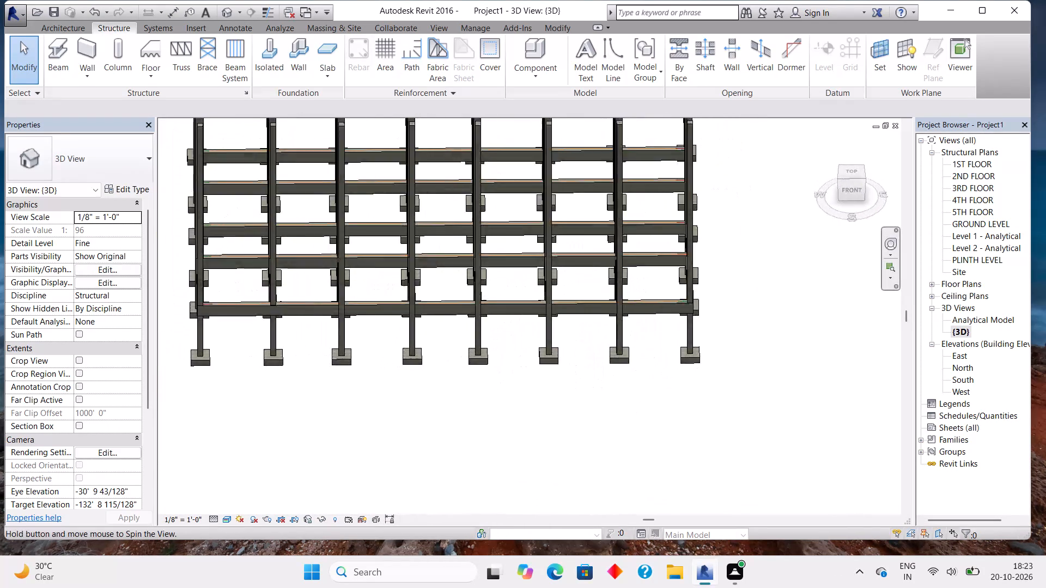
pyautogui.keyDown('shift'); pyautogui.moveTo(926, 269); pyautogui.dragTo(692, 248, button='middle'); pyautogui.keyUp('shift')
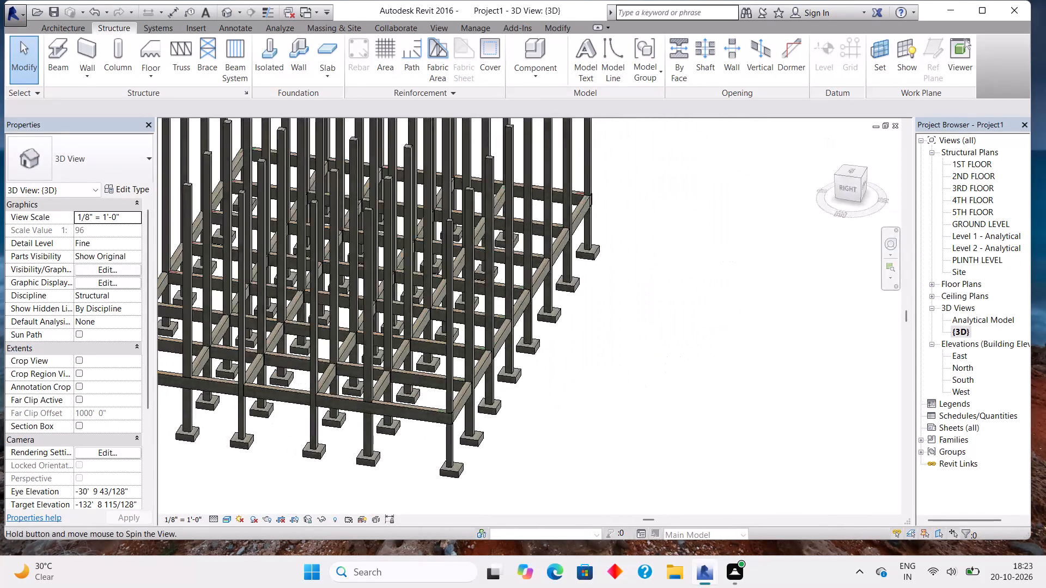
pyautogui.keyDown('shift'); pyautogui.moveTo(692, 248); pyautogui.dragTo(777, 231, button='middle'); pyautogui.keyUp('shift')
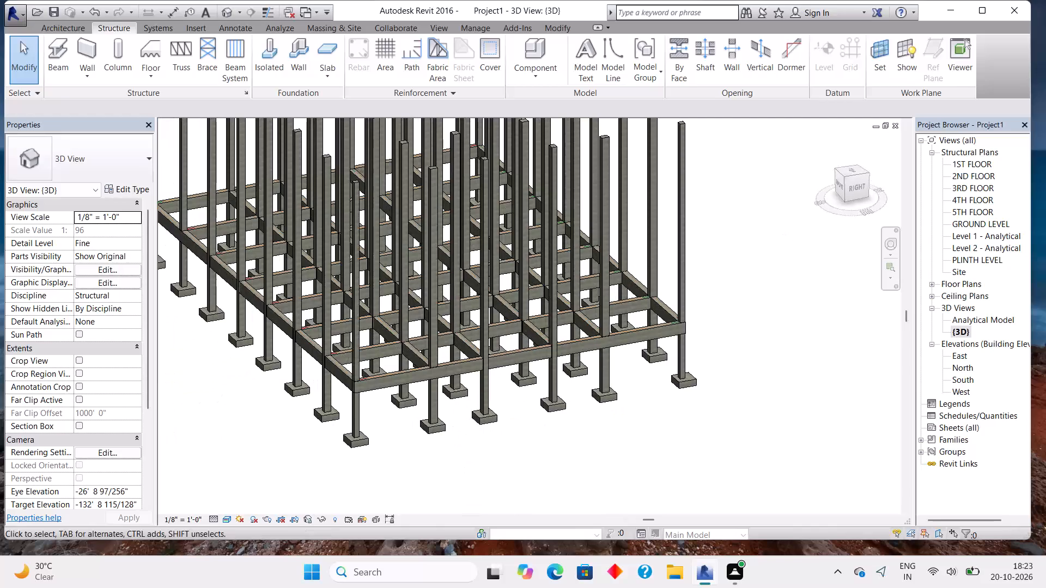
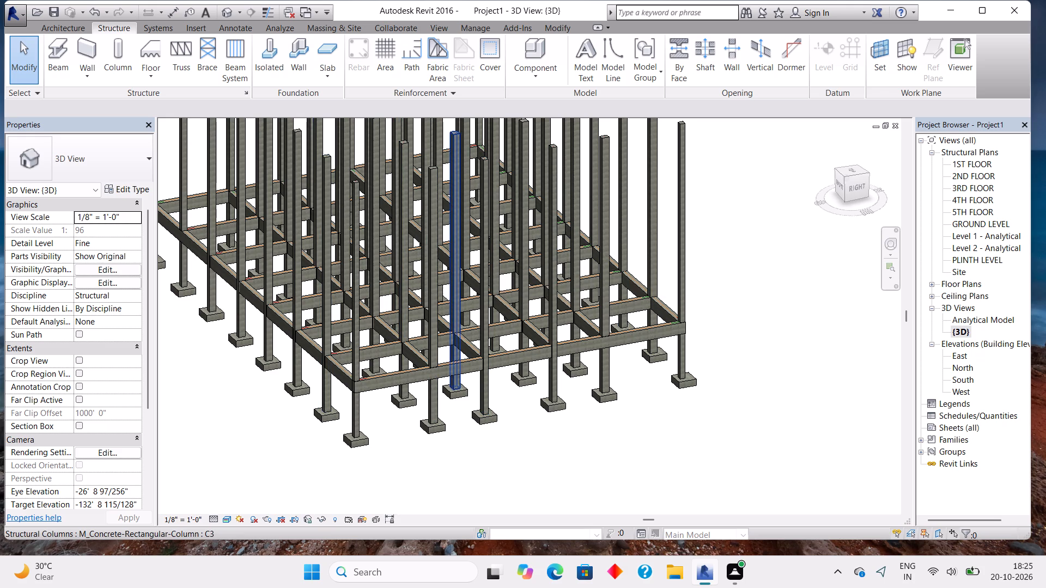
# Review the instance properties of the PLINTH LEVEL beam along grid 7, including its attachment options, and select the beam along grid 8.
pyautogui.click(616, 311)
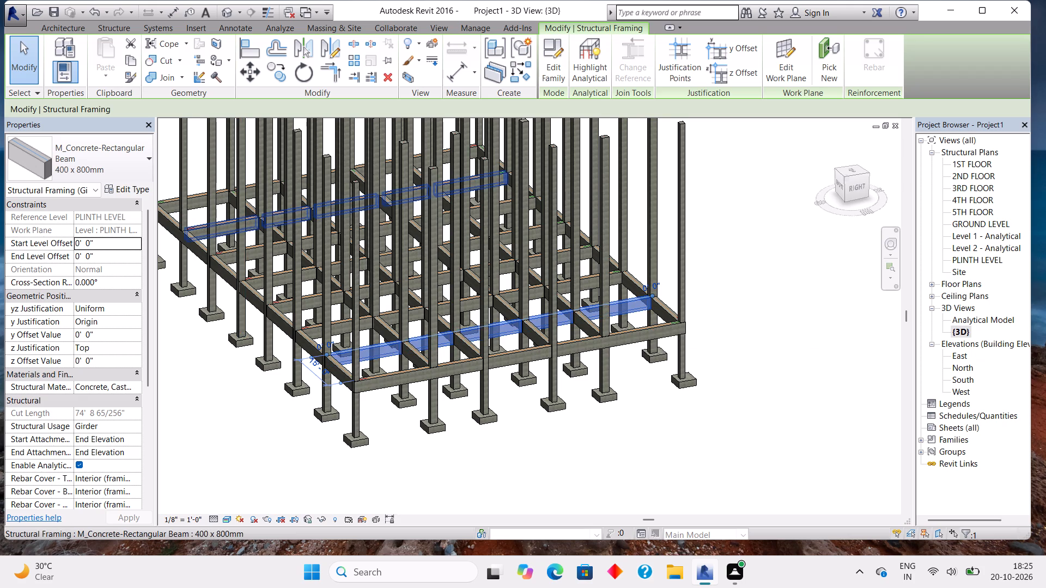
pyautogui.click(98, 236)
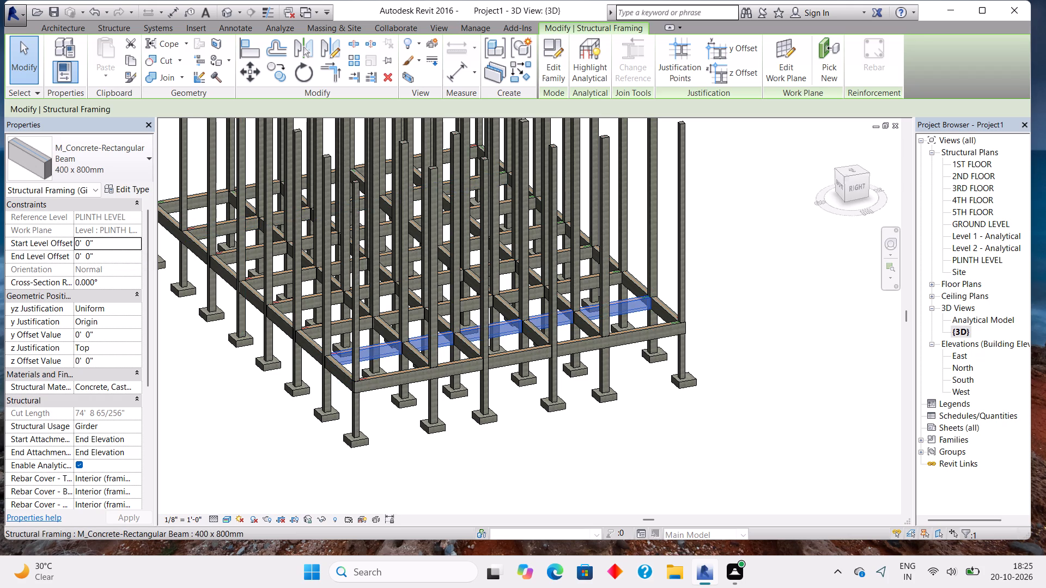
pyautogui.click(106, 259)
pyautogui.click(106, 259)
pyautogui.scroll(-3, 95, 412)
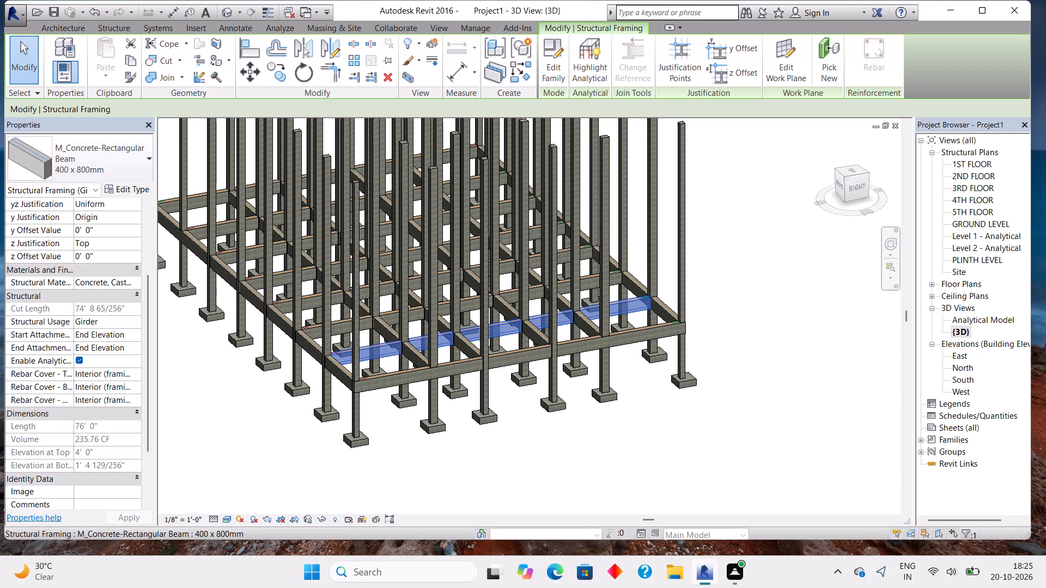
pyautogui.click(121, 351)
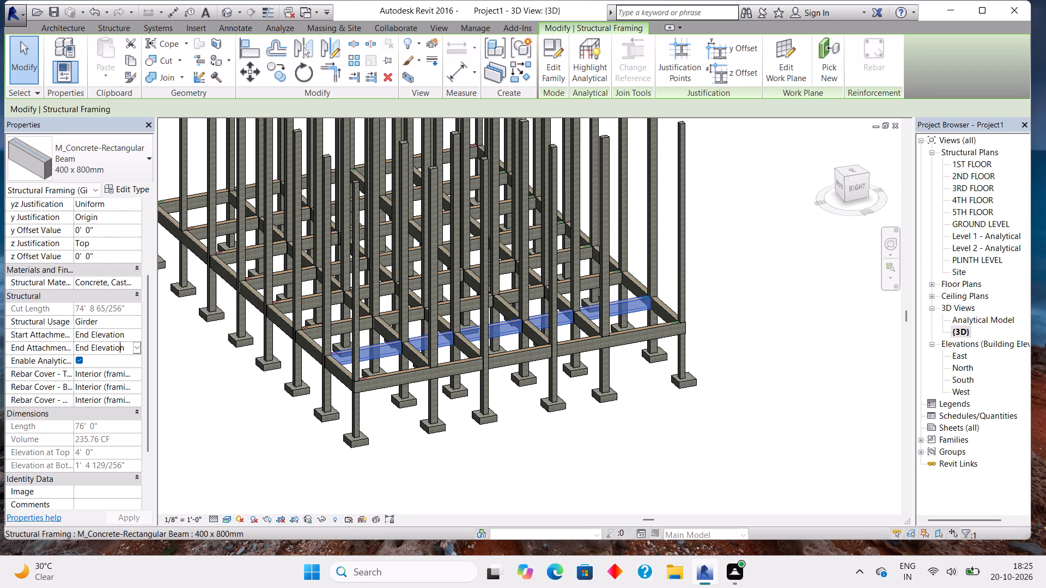
pyautogui.click(140, 347)
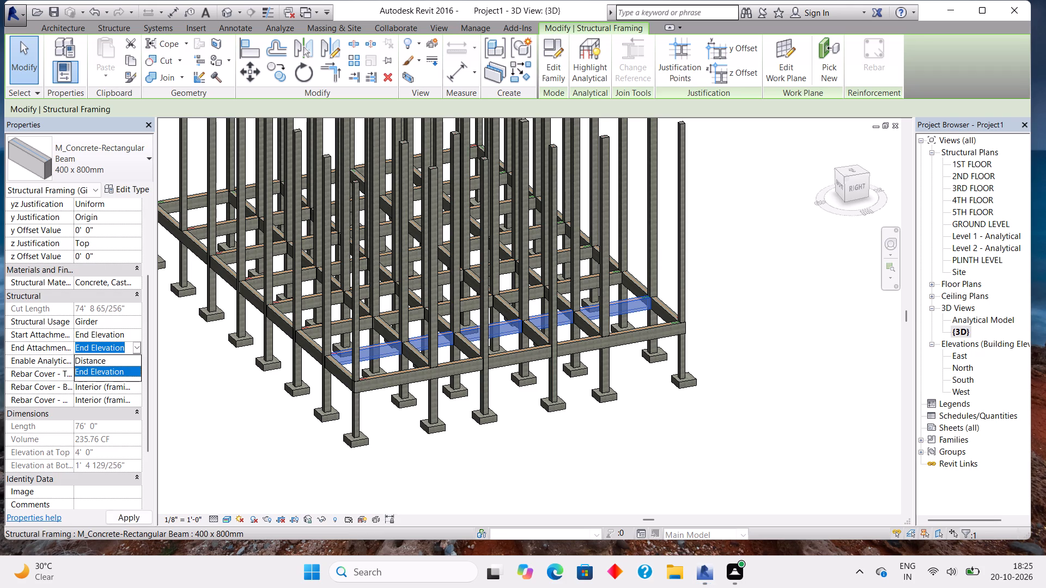
pyautogui.click(161, 389)
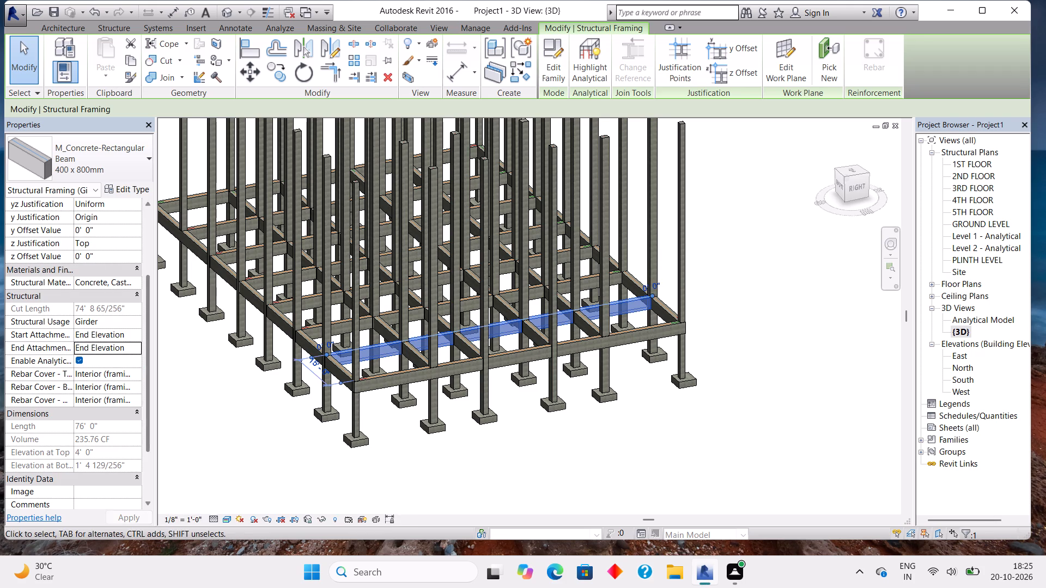
pyautogui.click(120, 329)
pyautogui.click(135, 338)
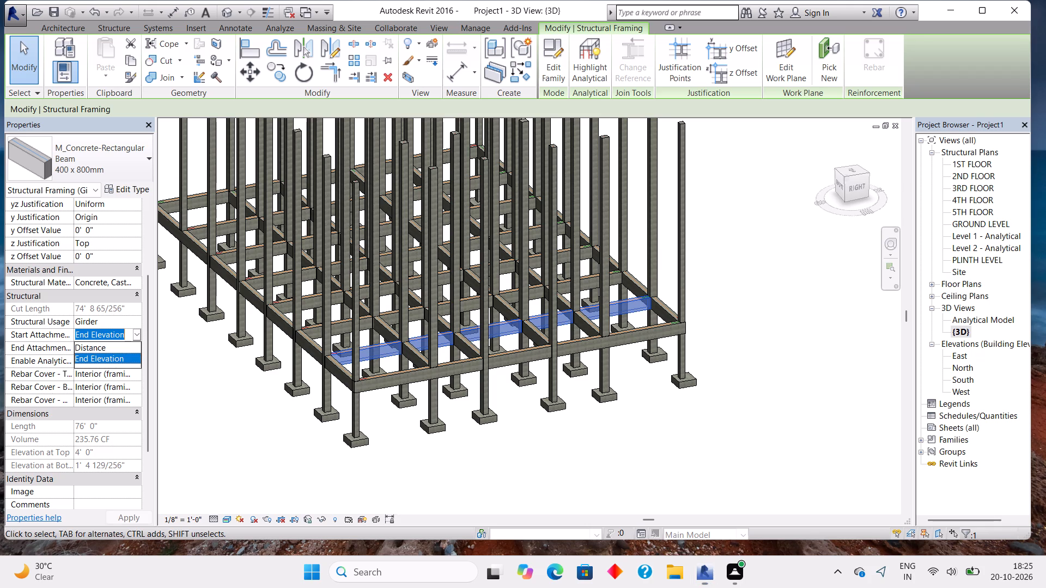
pyautogui.click(197, 409)
pyautogui.scroll(-7, 35, 375)
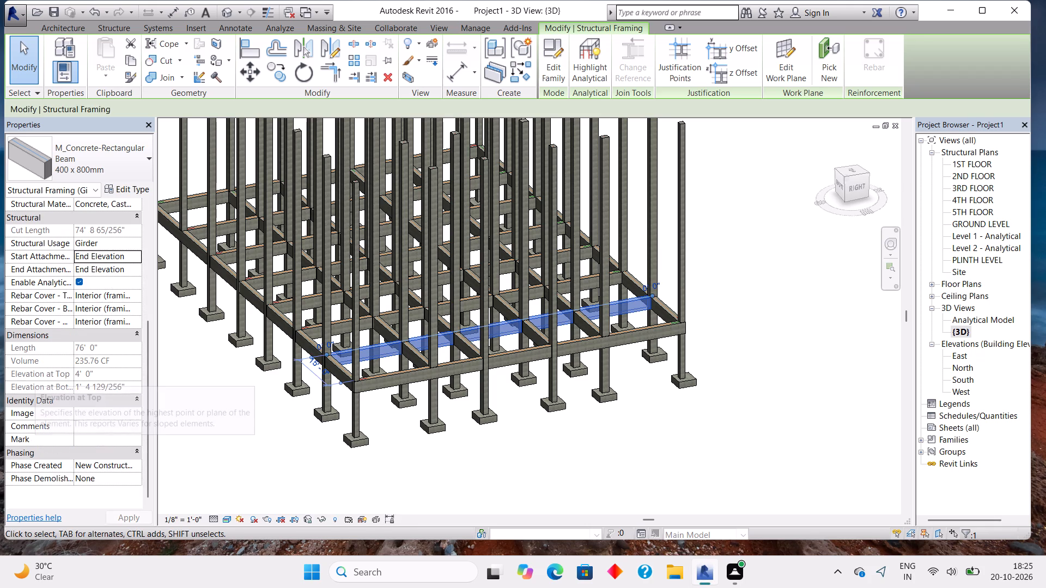
pyautogui.scroll(-2, 35, 375)
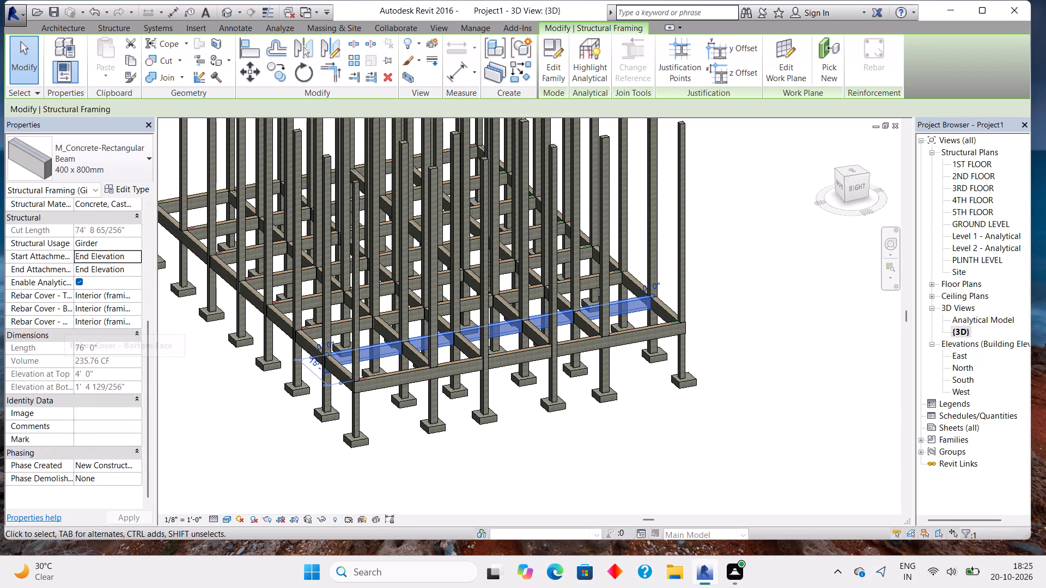
pyautogui.scroll(15, 66, 356)
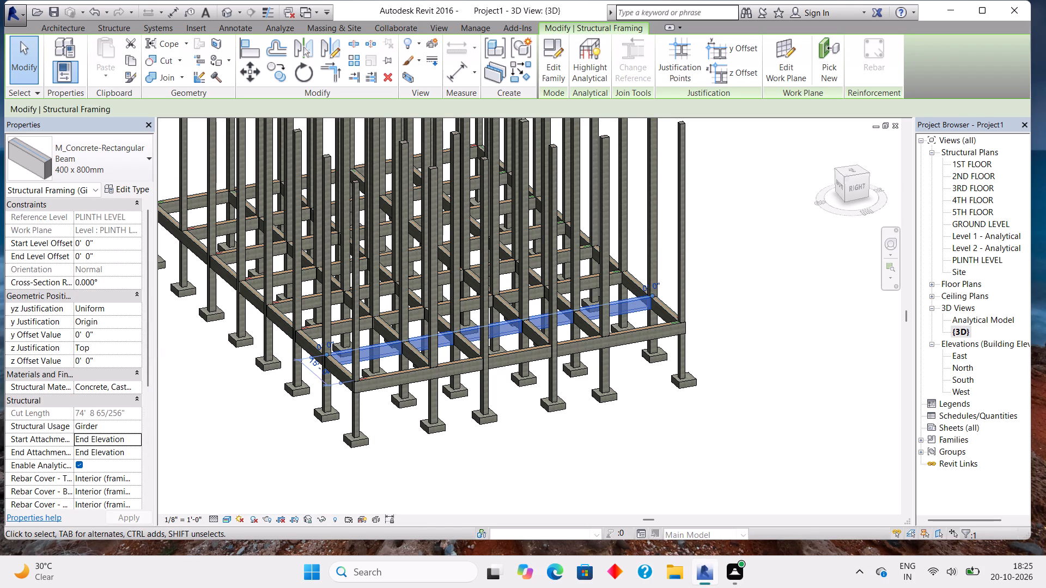
pyautogui.click(93, 221)
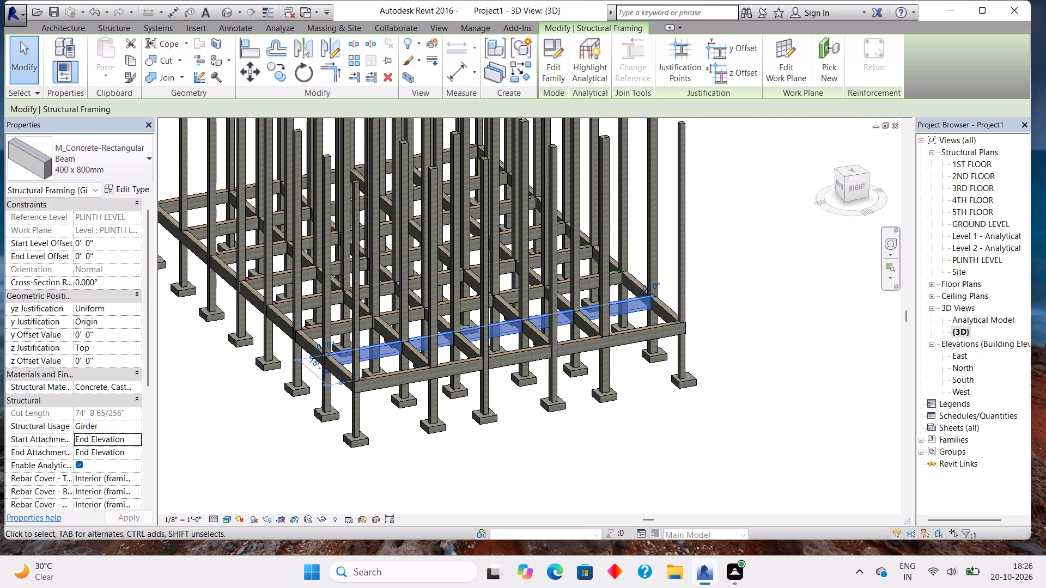
pyautogui.moveTo(759, 285); pyautogui.dragTo(838, 379, button='middle')
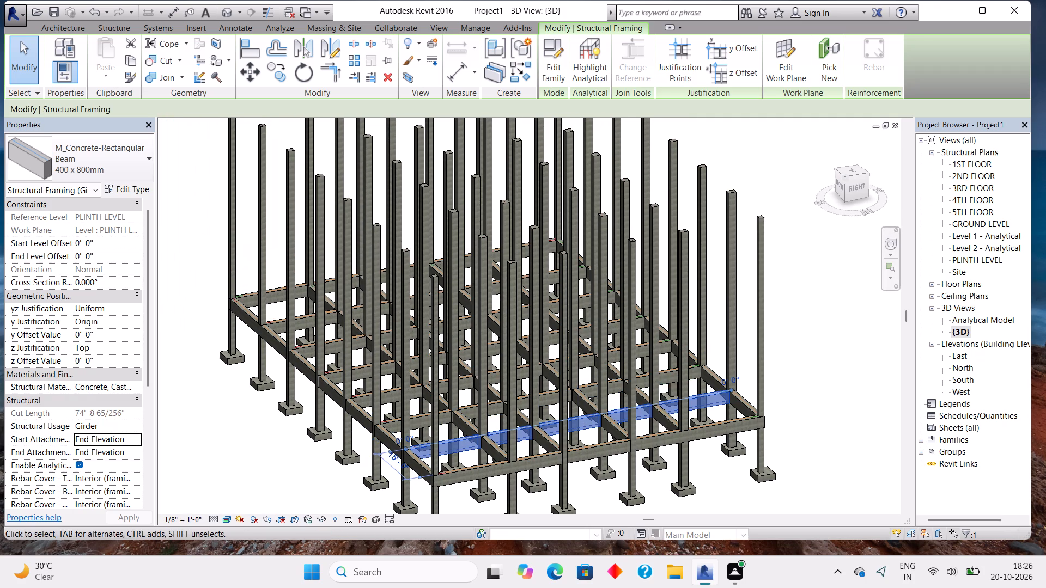
pyautogui.click(710, 434)
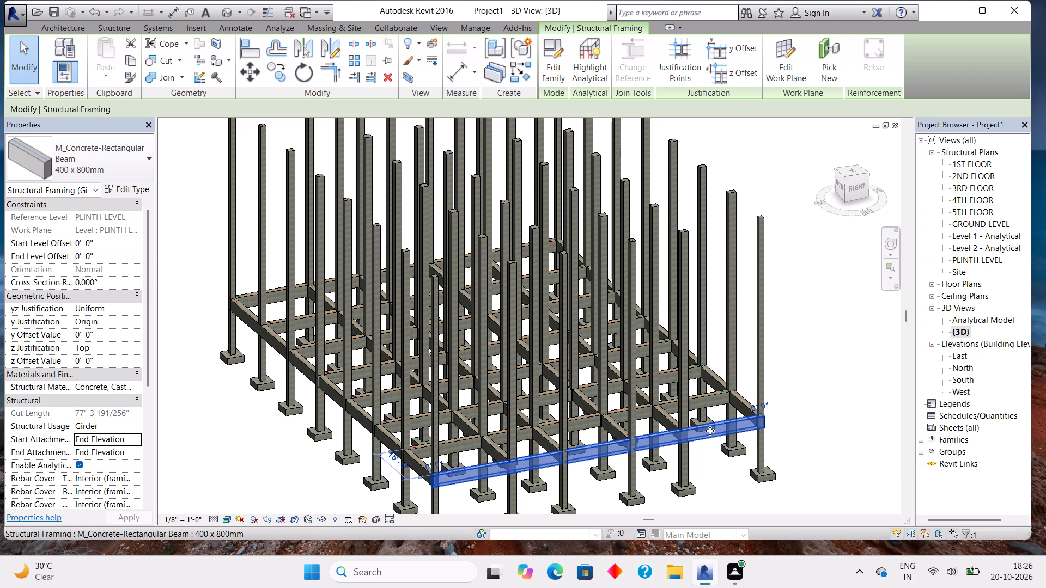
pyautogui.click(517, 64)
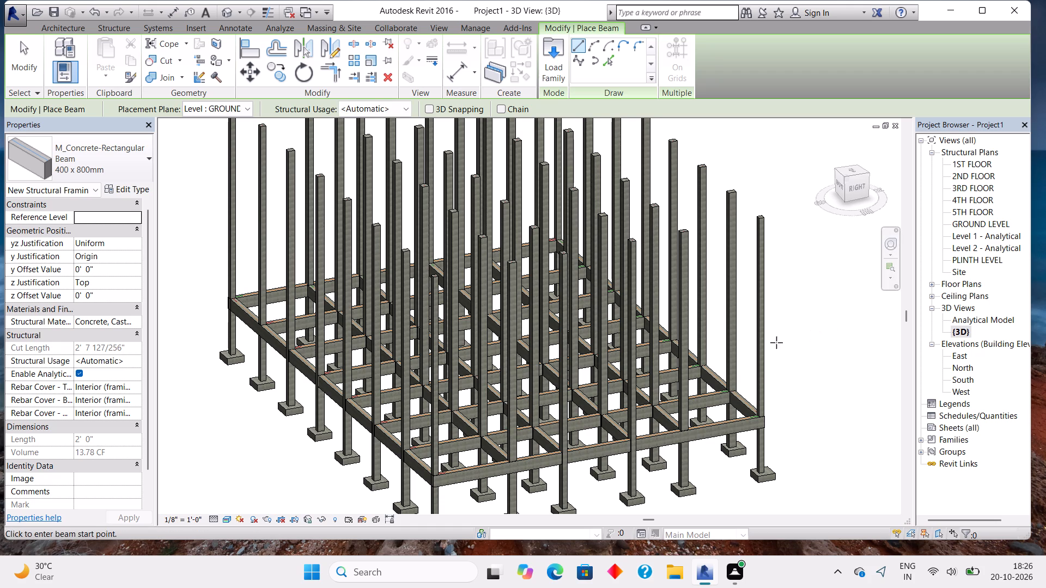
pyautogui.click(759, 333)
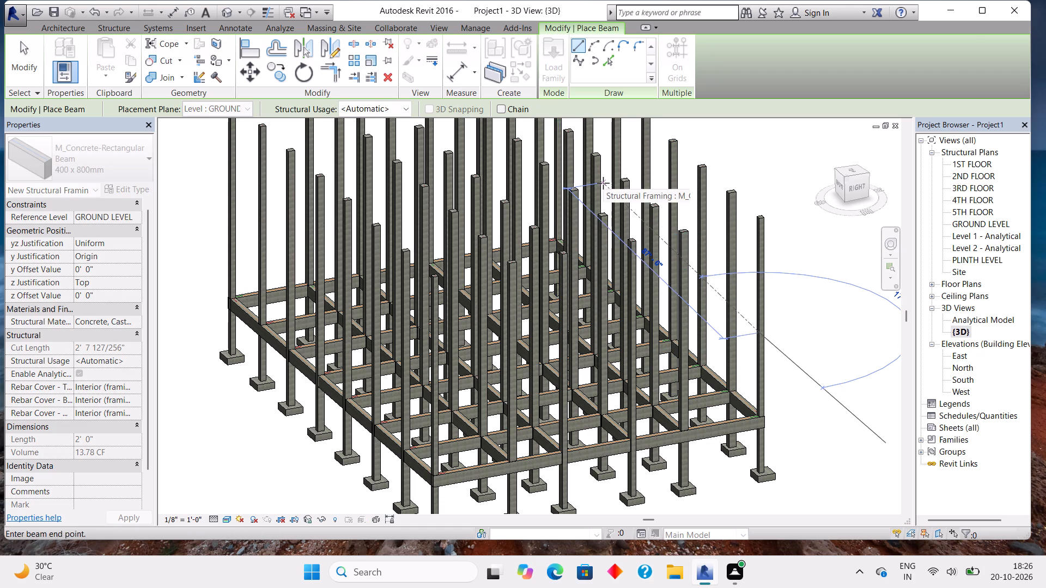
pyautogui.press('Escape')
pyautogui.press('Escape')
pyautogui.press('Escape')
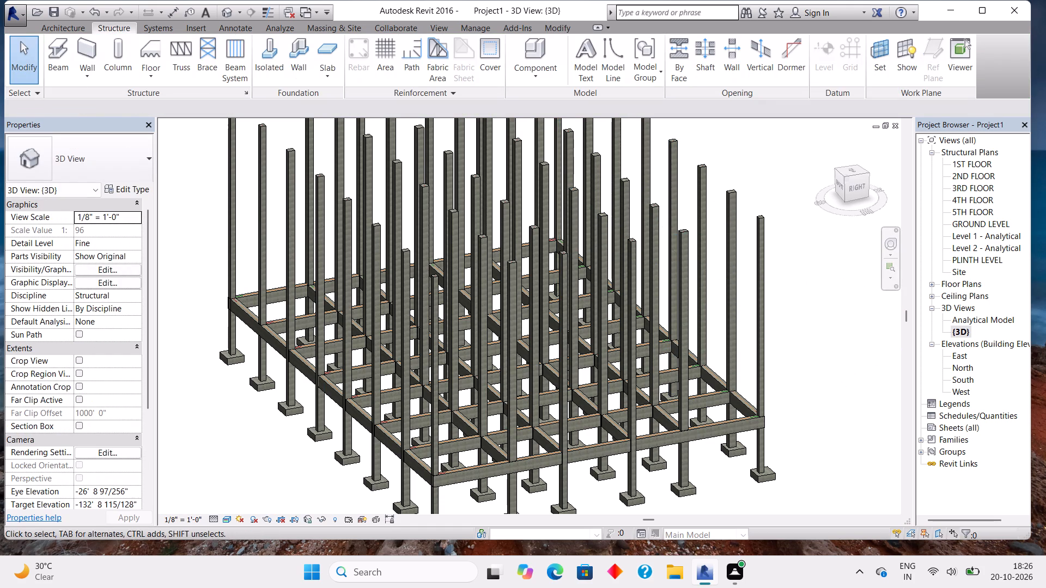
# Check the type properties of the 400 x 800mm beam along grid 8.
pyautogui.click(577, 448)
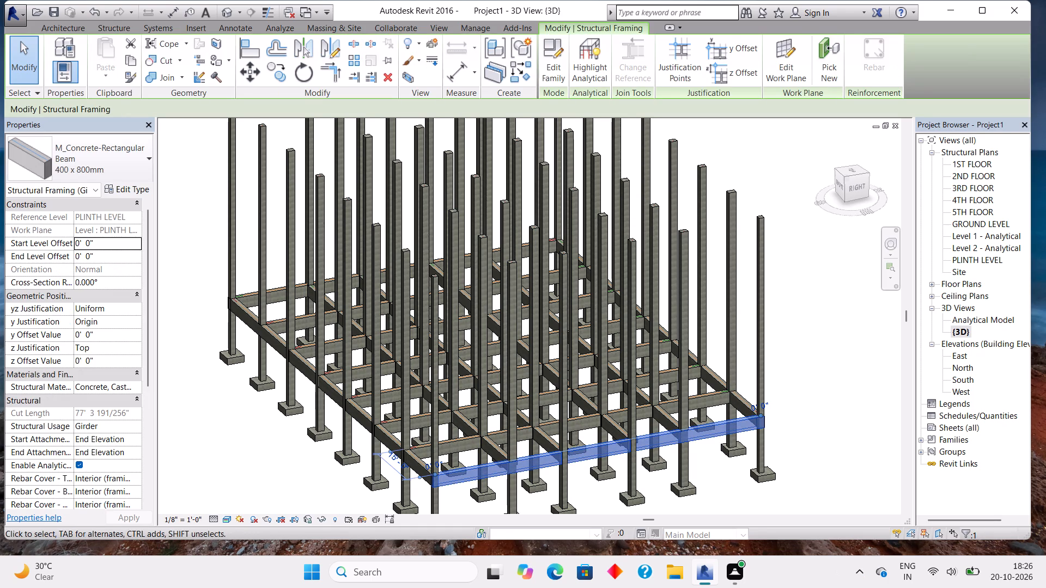
pyautogui.click(140, 188)
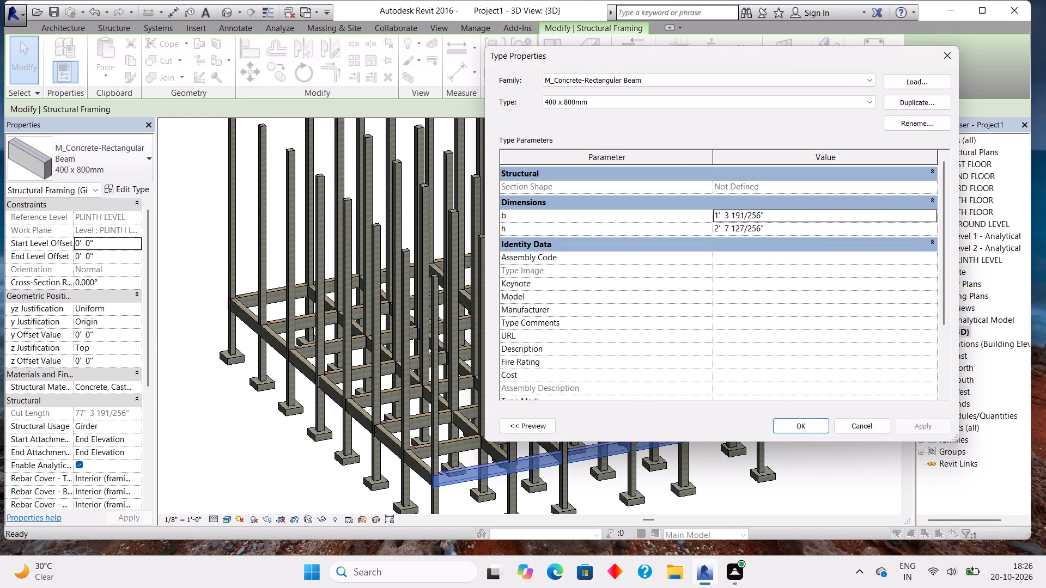
pyautogui.click(948, 56)
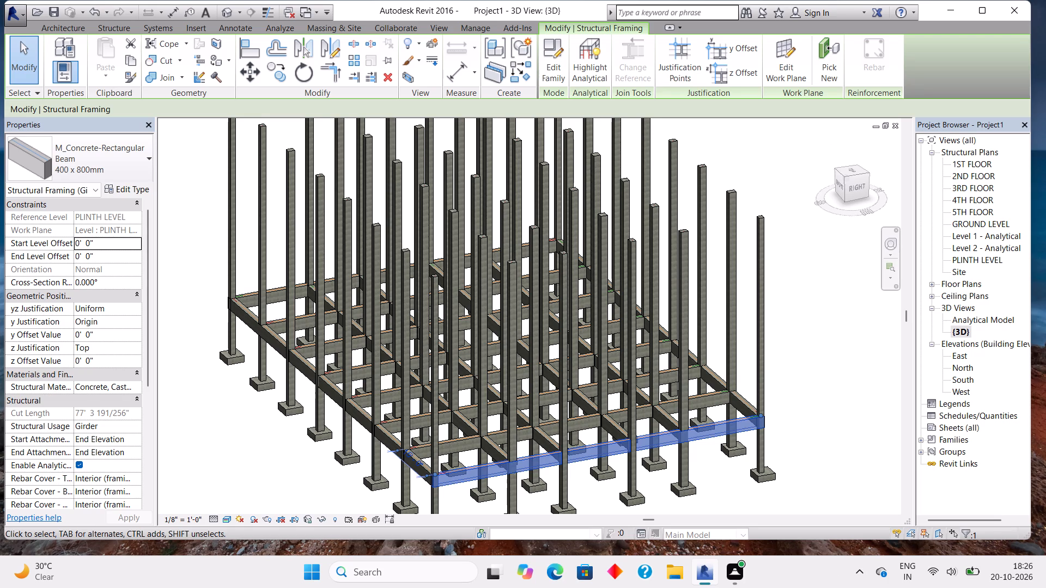
# Examine the beam-to-column junction at grids 8 and 15 in 3D and check the properties of the columns at 8-15 and 7-15.
pyautogui.scroll(10, 795, 461)
pyautogui.moveTo(789, 465); pyautogui.dragTo(762, 400, button='middle')
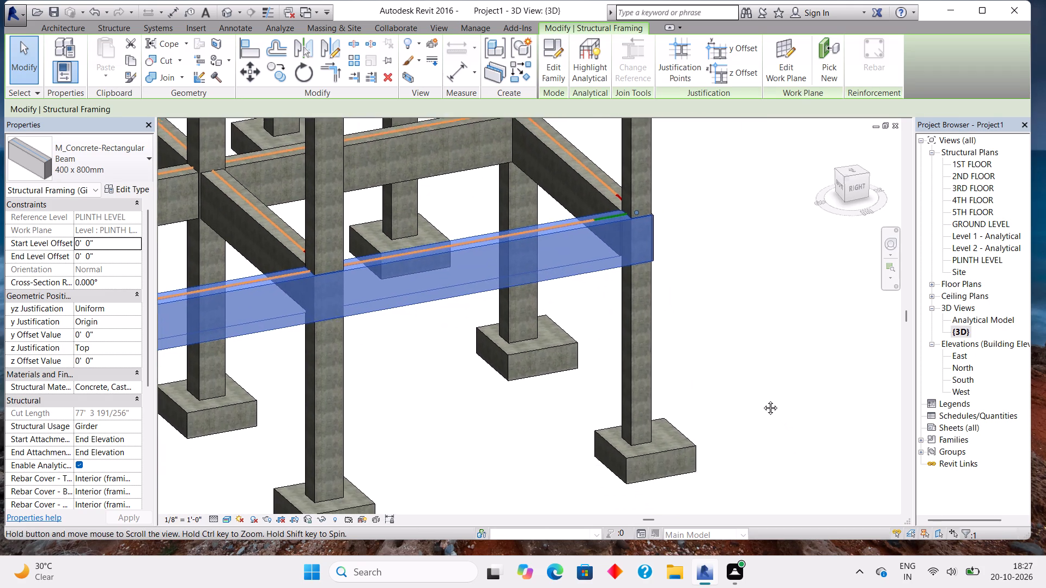
pyautogui.moveTo(762, 400); pyautogui.dragTo(780, 351, button='middle')
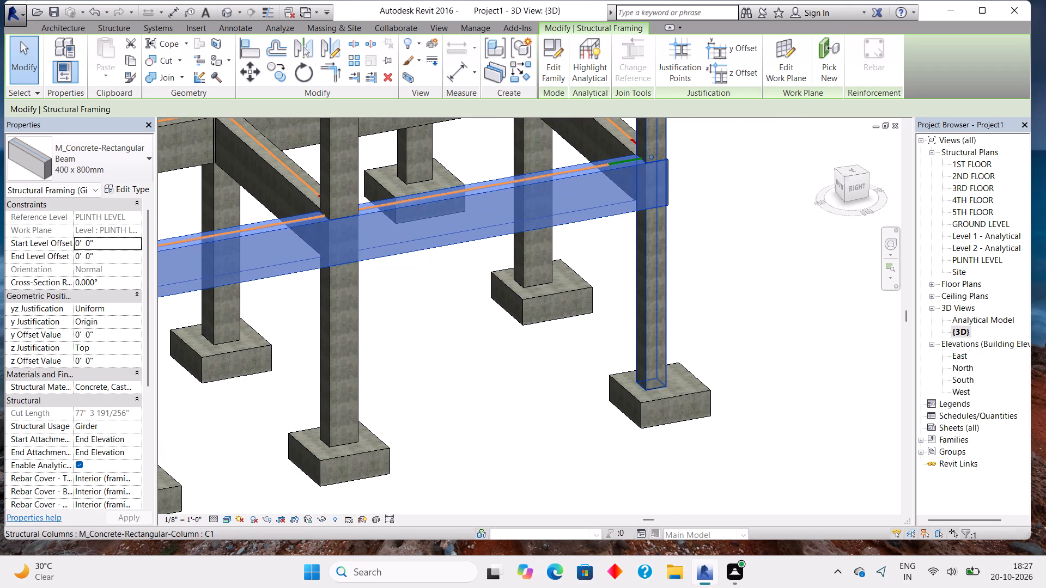
pyautogui.click(661, 354)
pyautogui.press('Right')
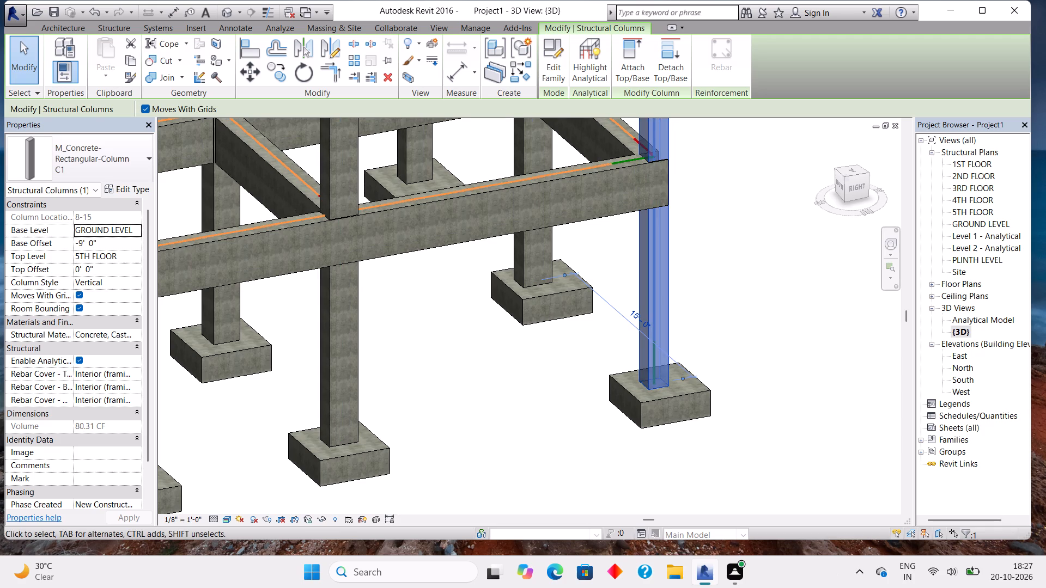
pyautogui.click(546, 262)
pyautogui.press('Right')
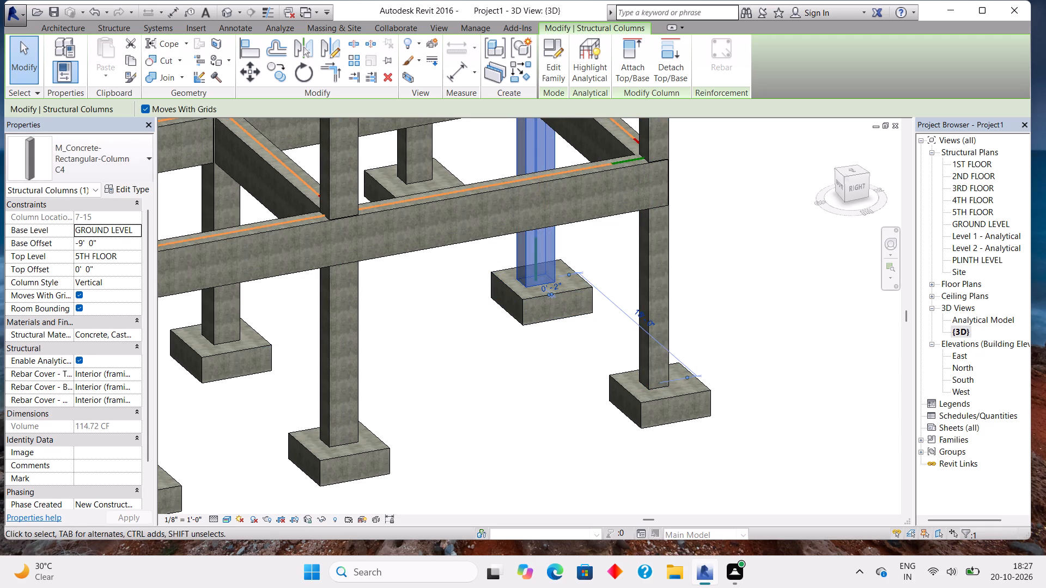
pyautogui.press('Escape')
pyautogui.scroll(-9, 743, 295)
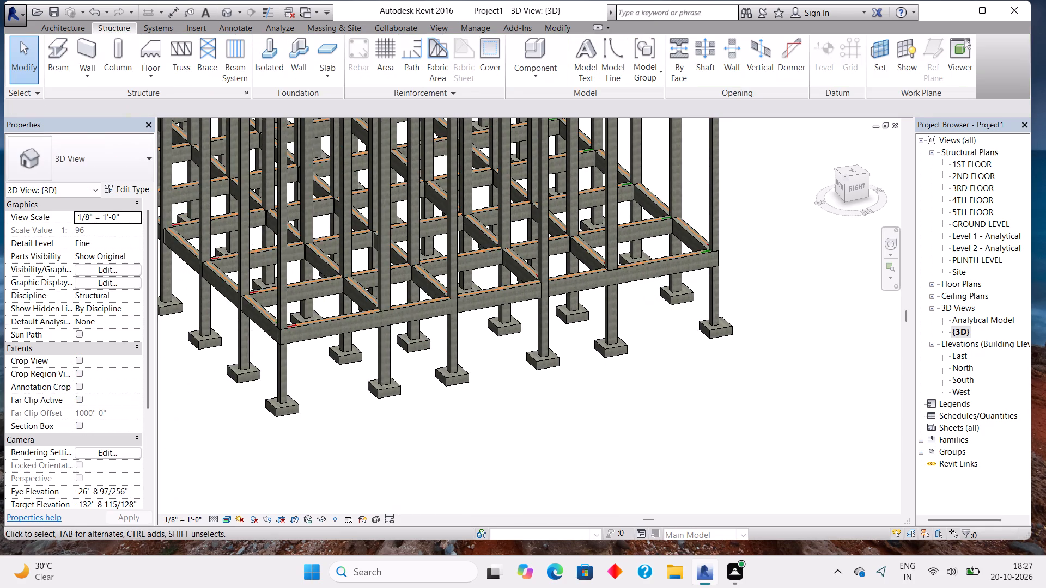
pyautogui.scroll(-1, 743, 295)
pyautogui.scroll(-1, 714, 340)
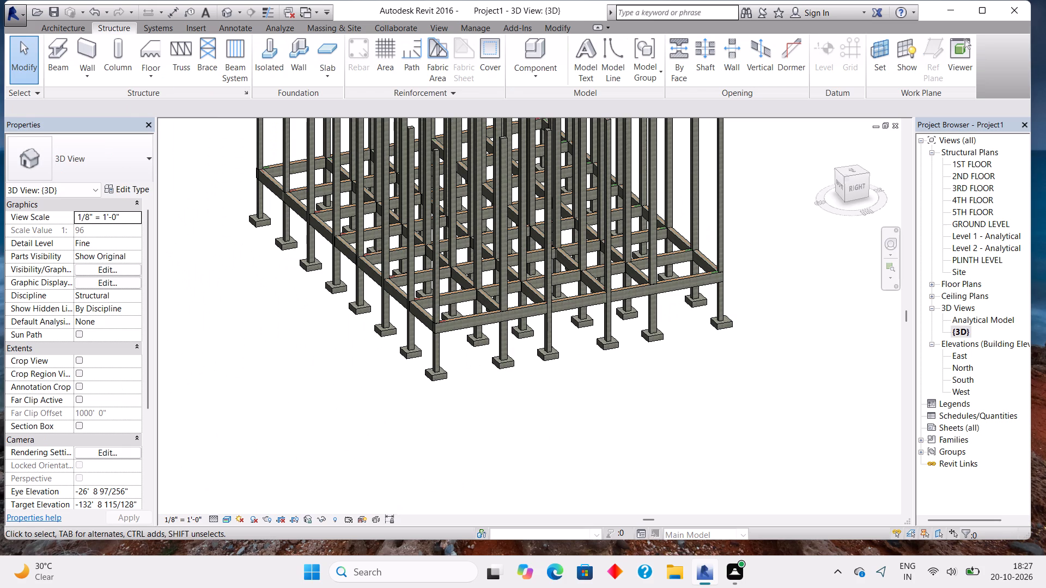
pyautogui.moveTo(796, 259); pyautogui.dragTo(775, 341, button='middle')
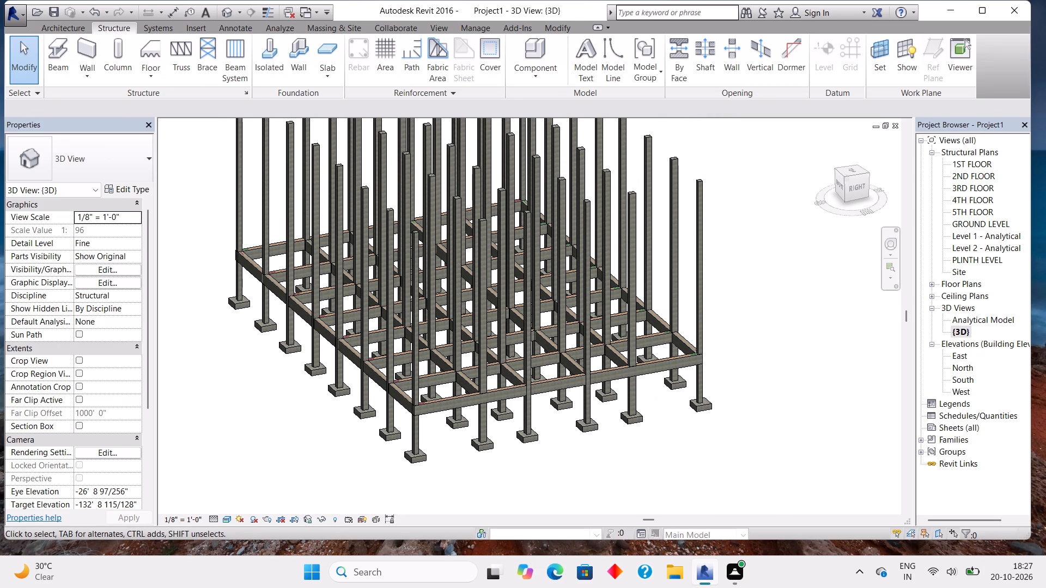
# On the PLINTH LEVEL plan, create a 6" Foundation Slab with a rectangular boundary from the outer corner at grids 1-15 to grids 8-20.
pyautogui.doubleClick(978, 256)
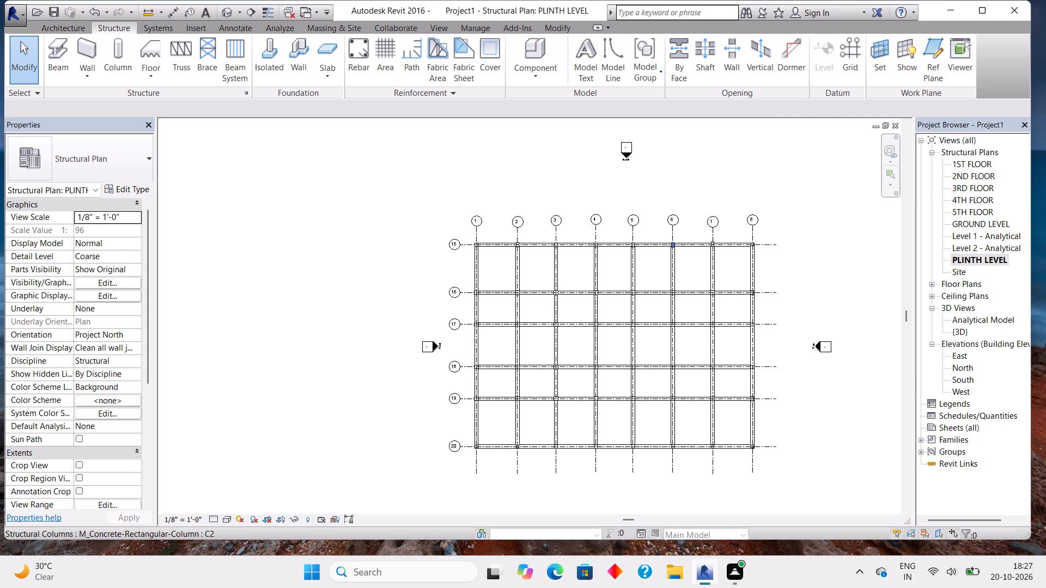
pyautogui.click(331, 49)
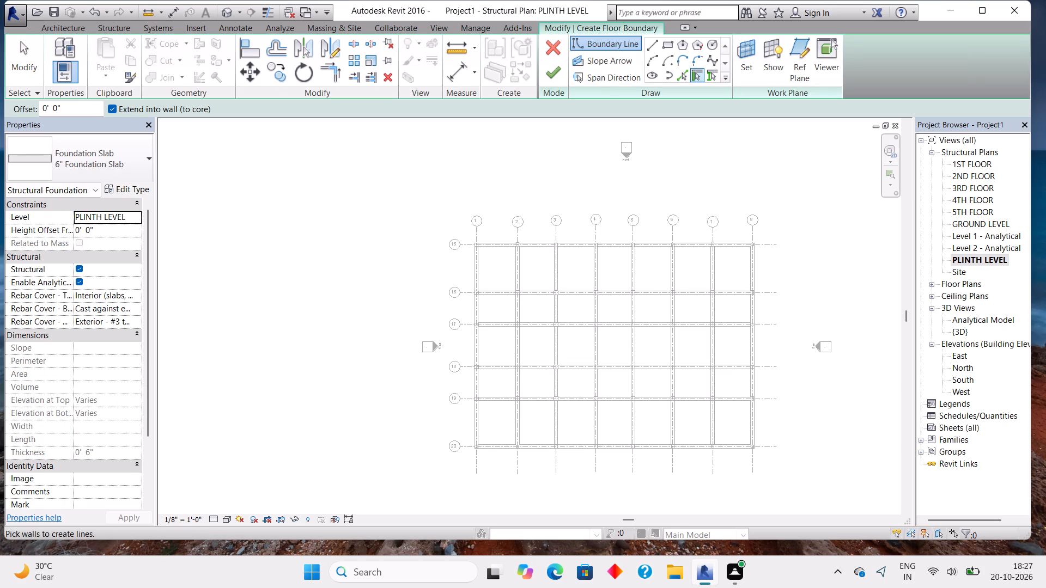
pyautogui.click(670, 40)
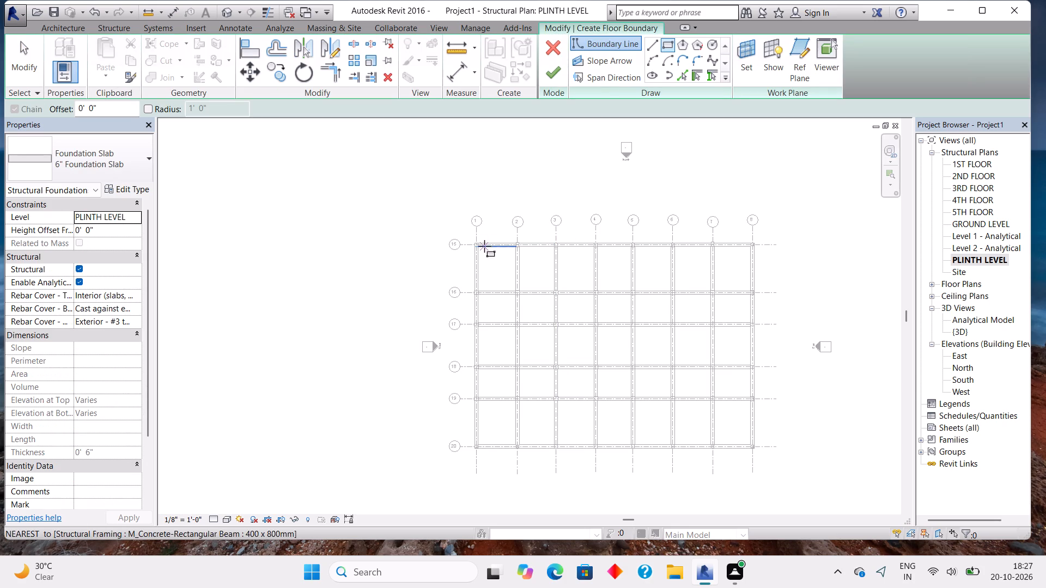
pyautogui.scroll(7, 476, 246)
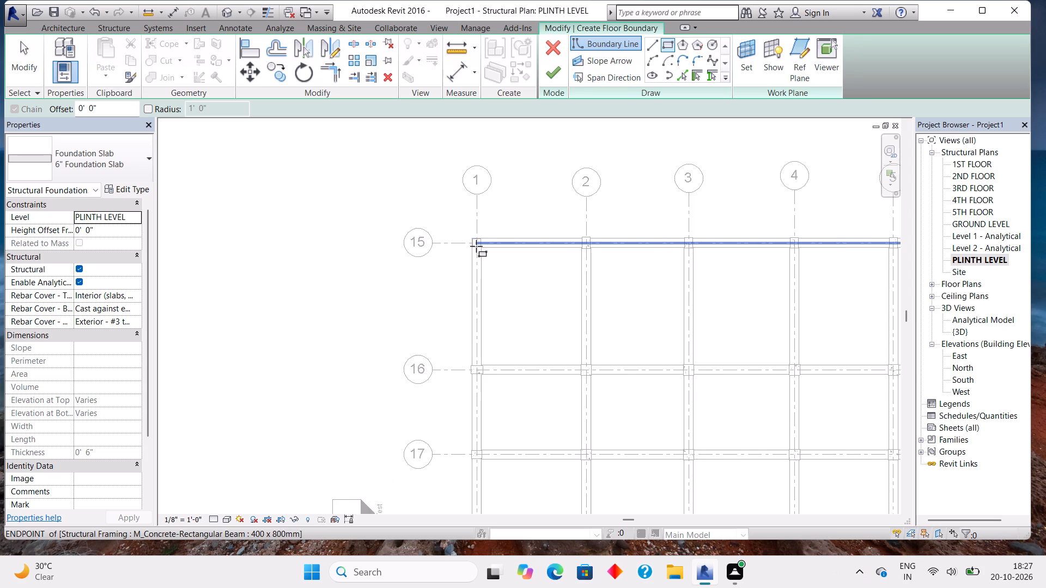
pyautogui.click(474, 240)
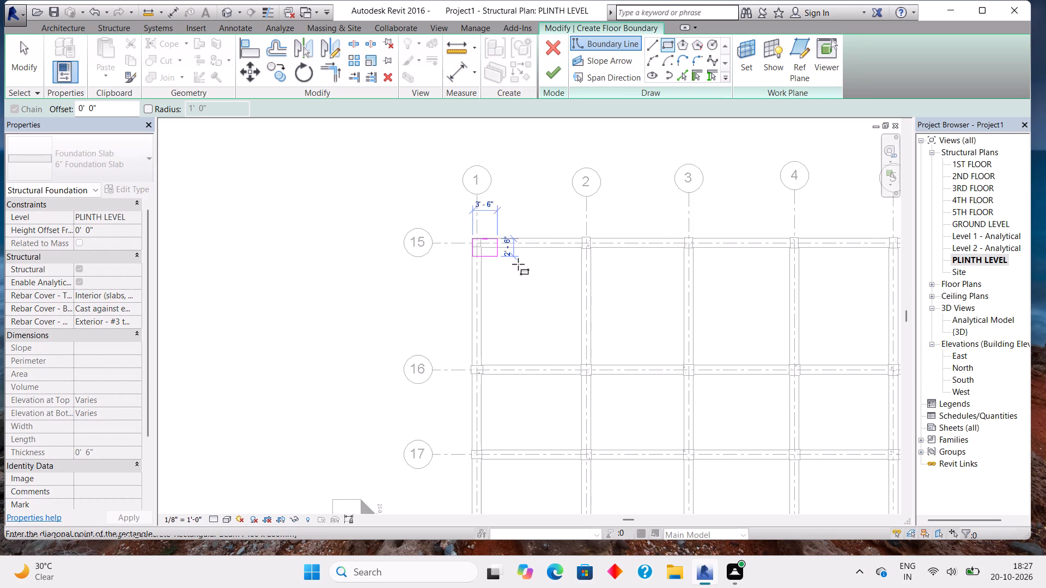
pyautogui.moveTo(786, 430); pyautogui.dragTo(551, 125, button='middle')
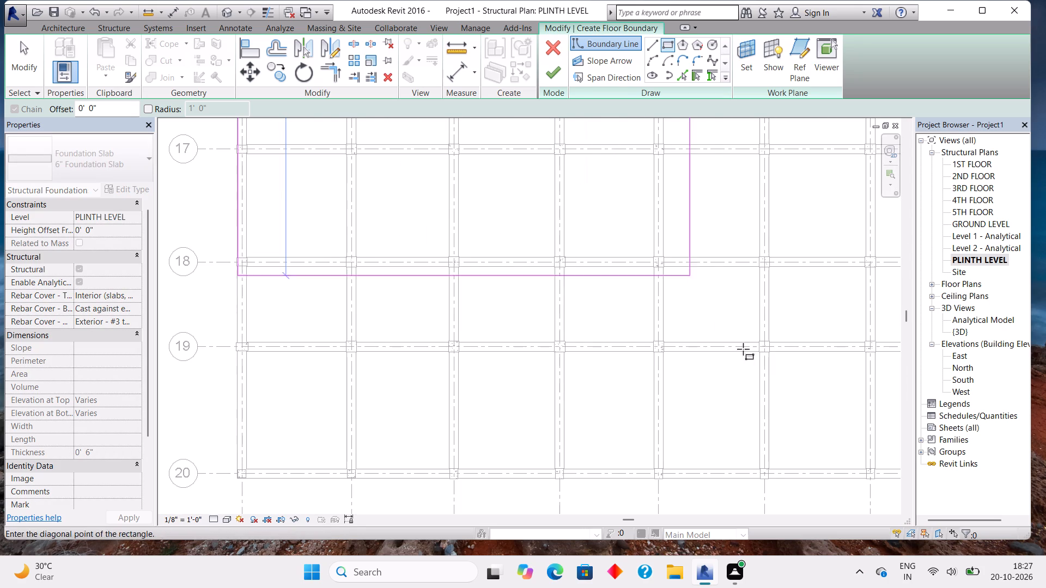
pyautogui.moveTo(785, 398); pyautogui.dragTo(619, 287, button='middle')
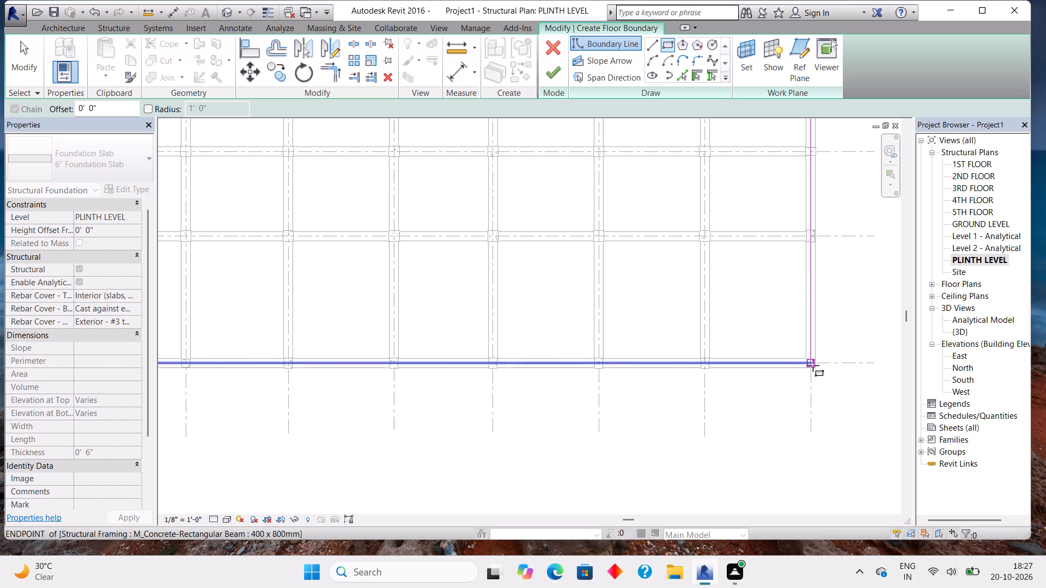
pyautogui.click(813, 365)
pyautogui.scroll(-2, 813, 366)
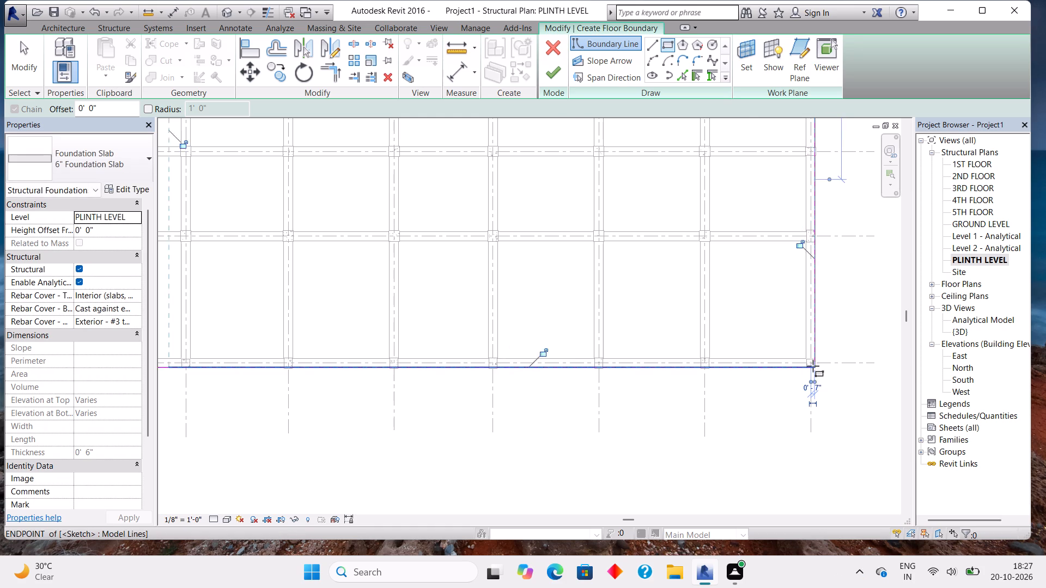
pyautogui.scroll(-9, 813, 366)
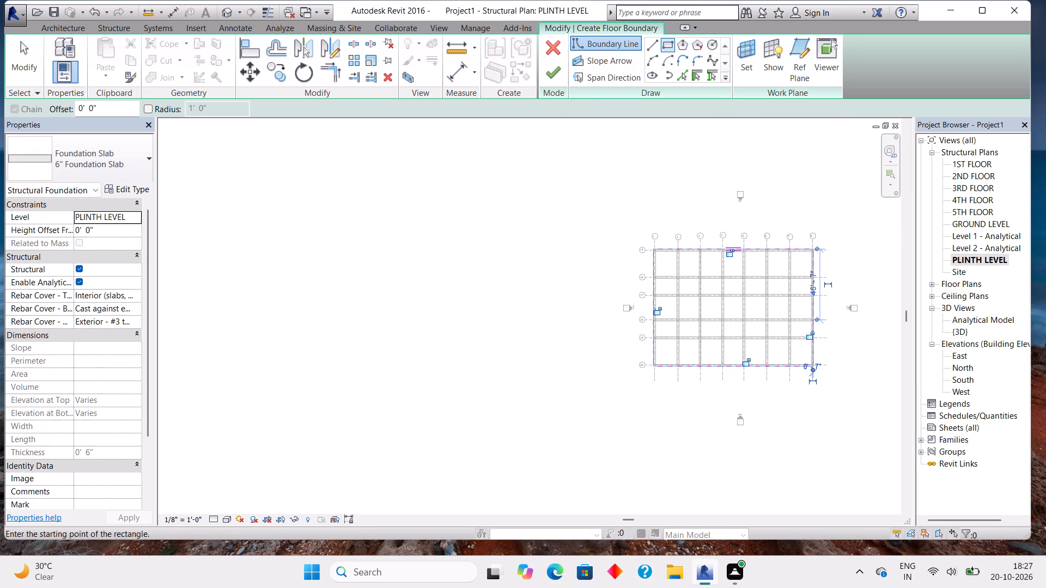
pyautogui.click(562, 76)
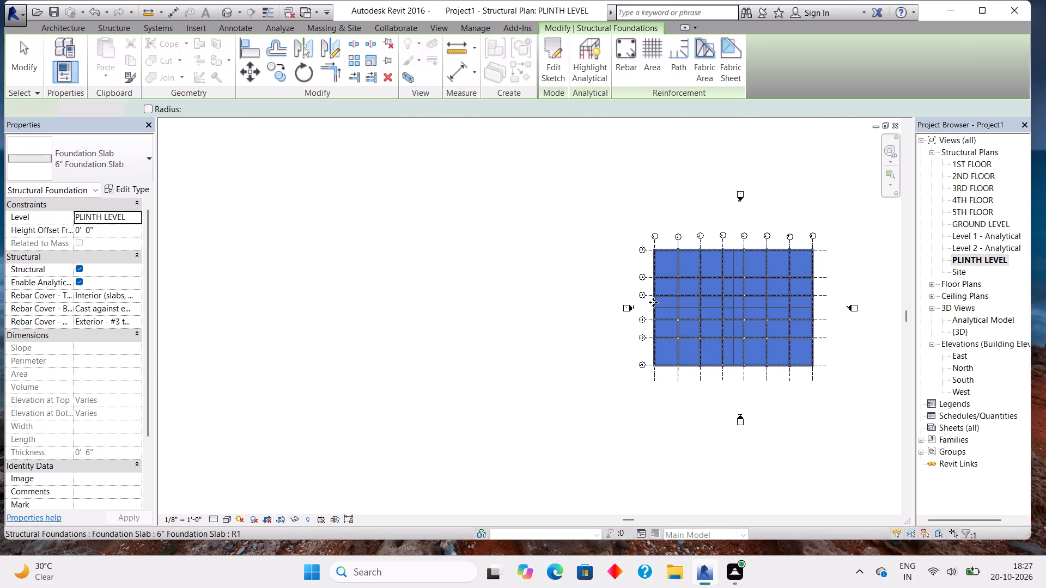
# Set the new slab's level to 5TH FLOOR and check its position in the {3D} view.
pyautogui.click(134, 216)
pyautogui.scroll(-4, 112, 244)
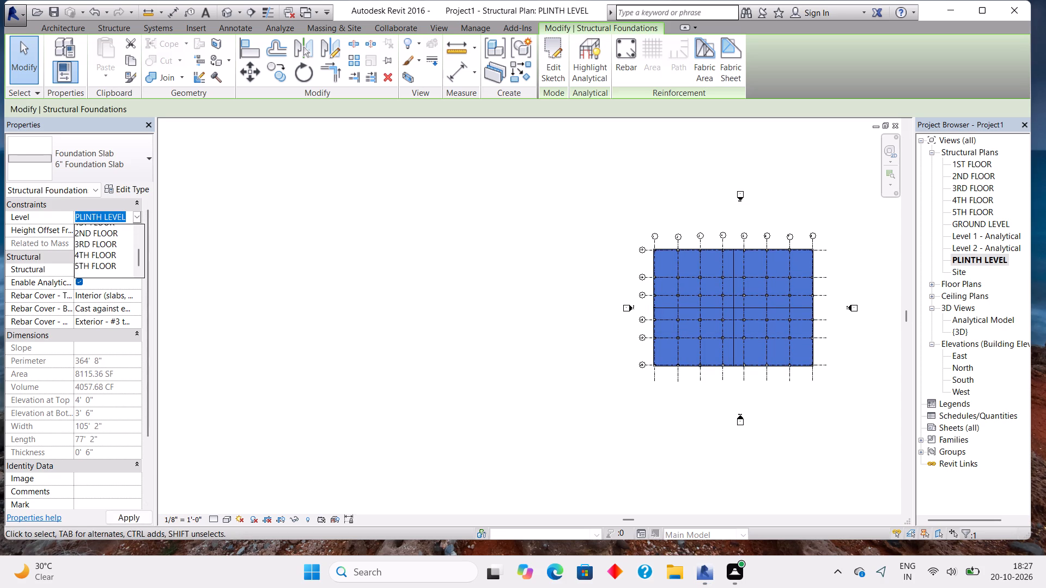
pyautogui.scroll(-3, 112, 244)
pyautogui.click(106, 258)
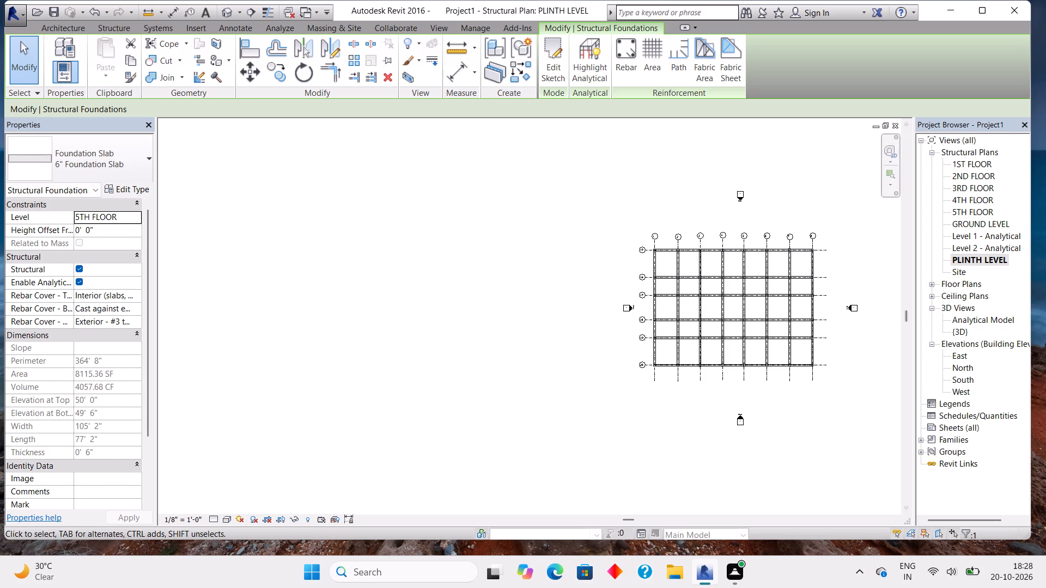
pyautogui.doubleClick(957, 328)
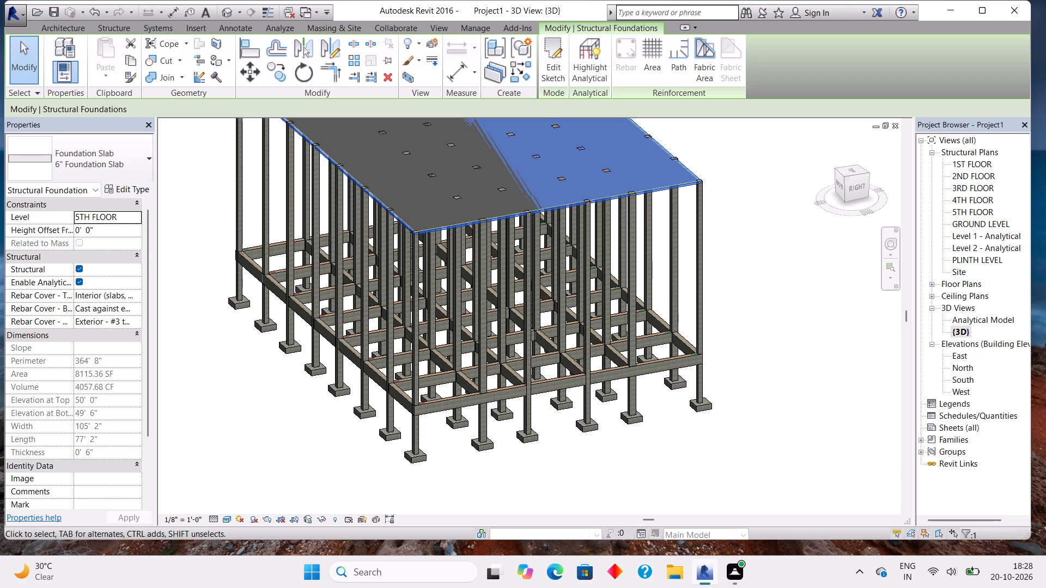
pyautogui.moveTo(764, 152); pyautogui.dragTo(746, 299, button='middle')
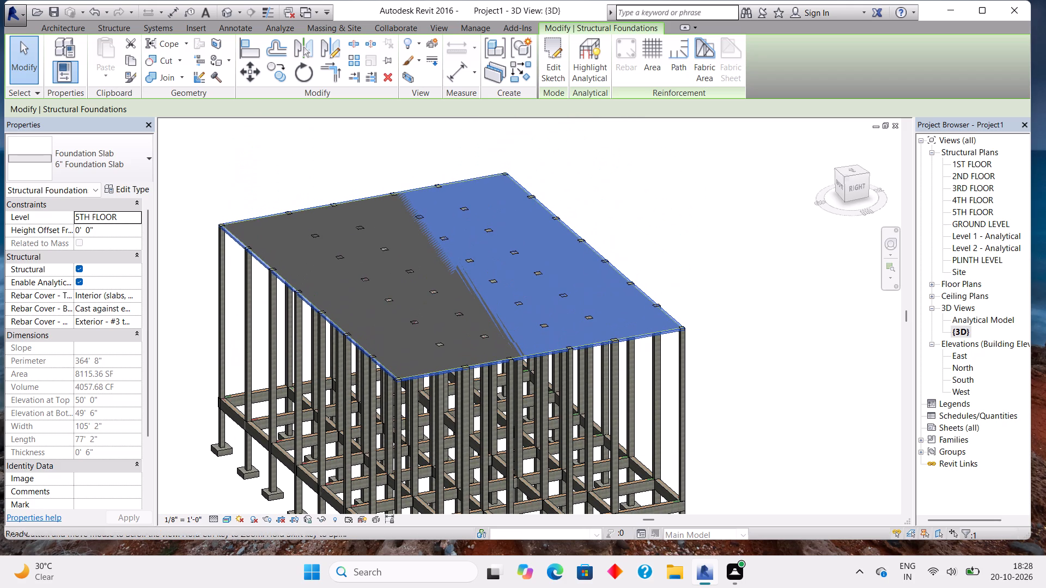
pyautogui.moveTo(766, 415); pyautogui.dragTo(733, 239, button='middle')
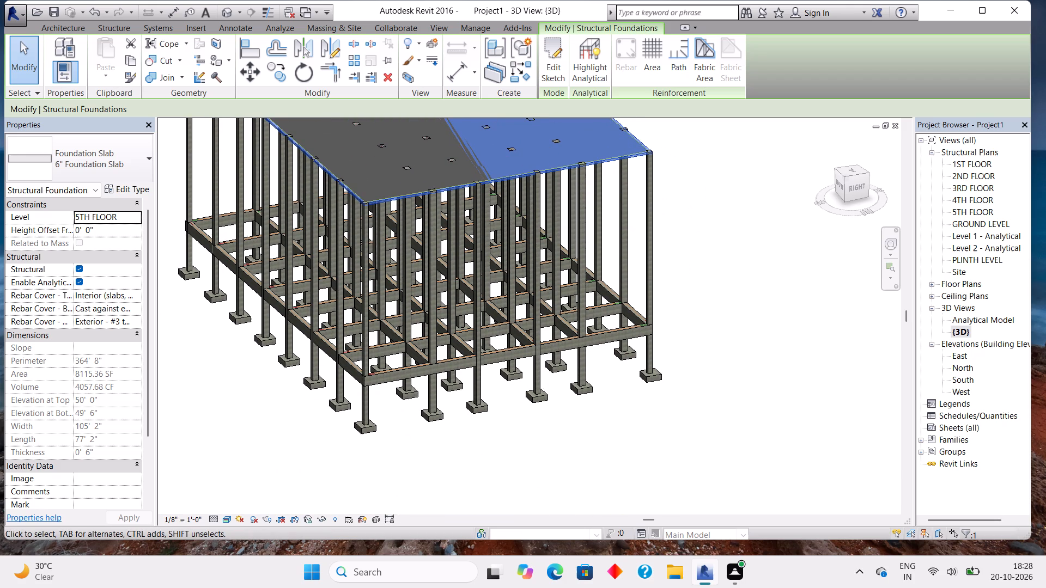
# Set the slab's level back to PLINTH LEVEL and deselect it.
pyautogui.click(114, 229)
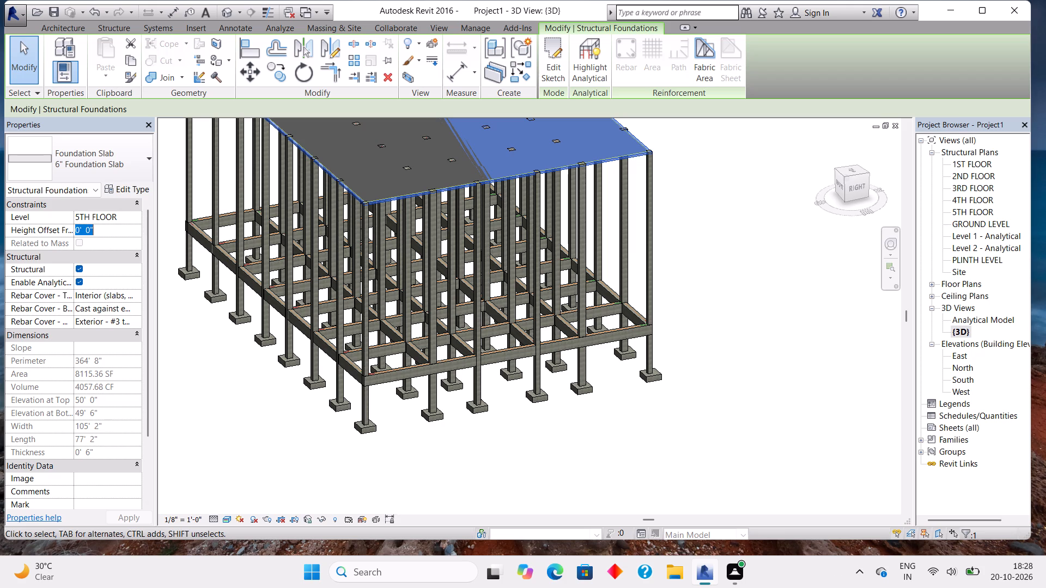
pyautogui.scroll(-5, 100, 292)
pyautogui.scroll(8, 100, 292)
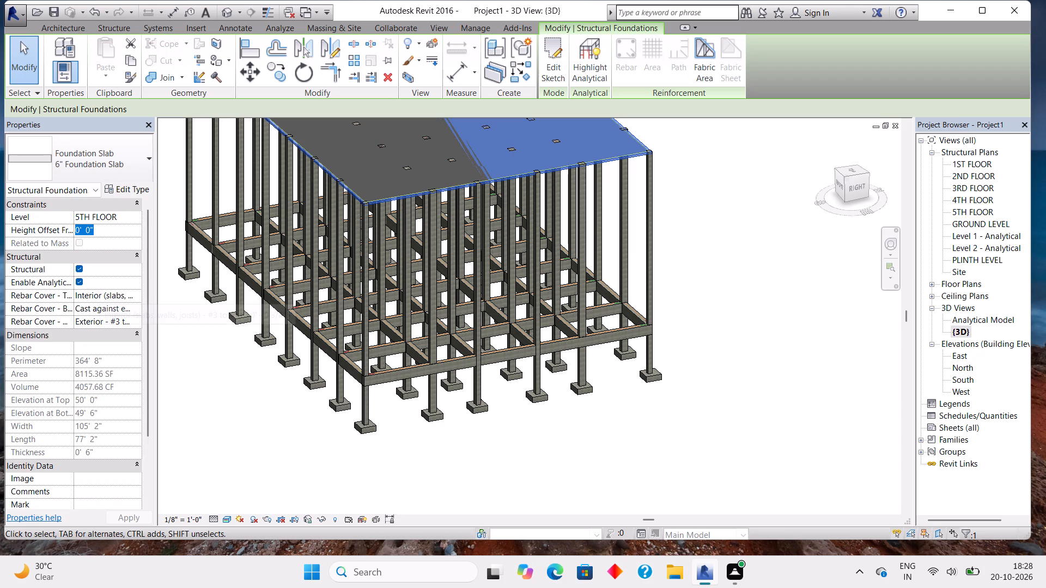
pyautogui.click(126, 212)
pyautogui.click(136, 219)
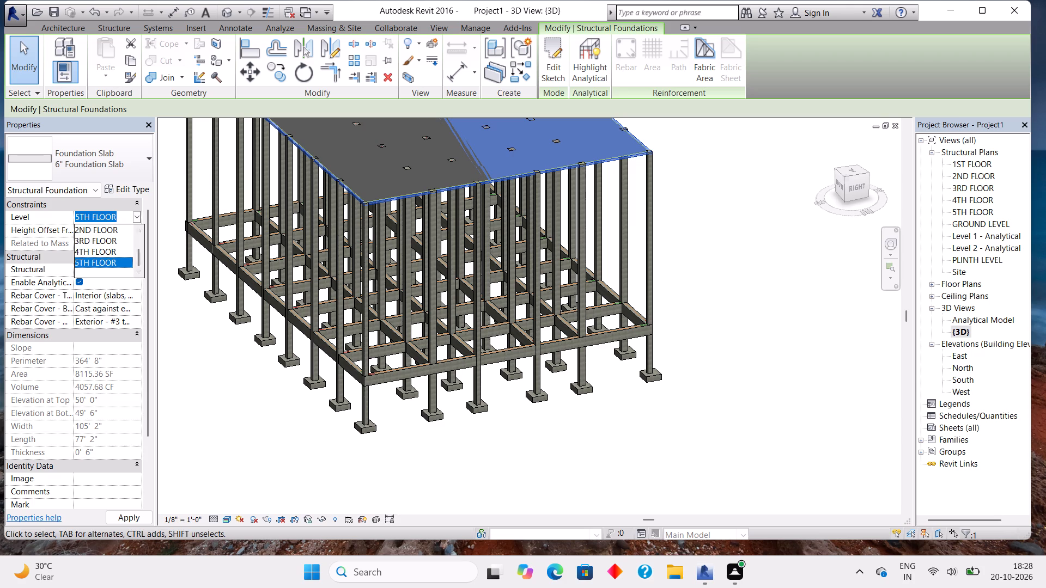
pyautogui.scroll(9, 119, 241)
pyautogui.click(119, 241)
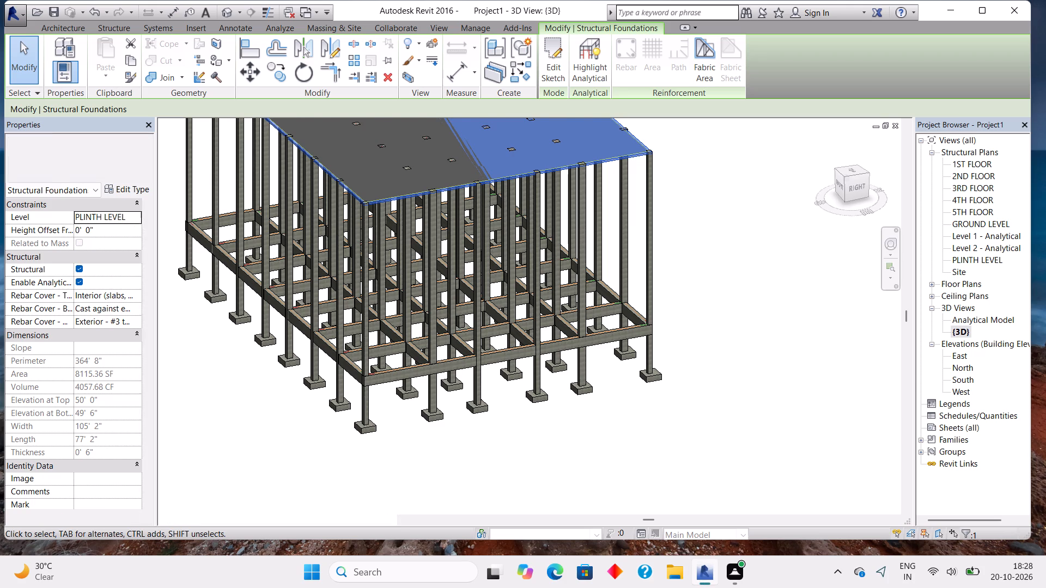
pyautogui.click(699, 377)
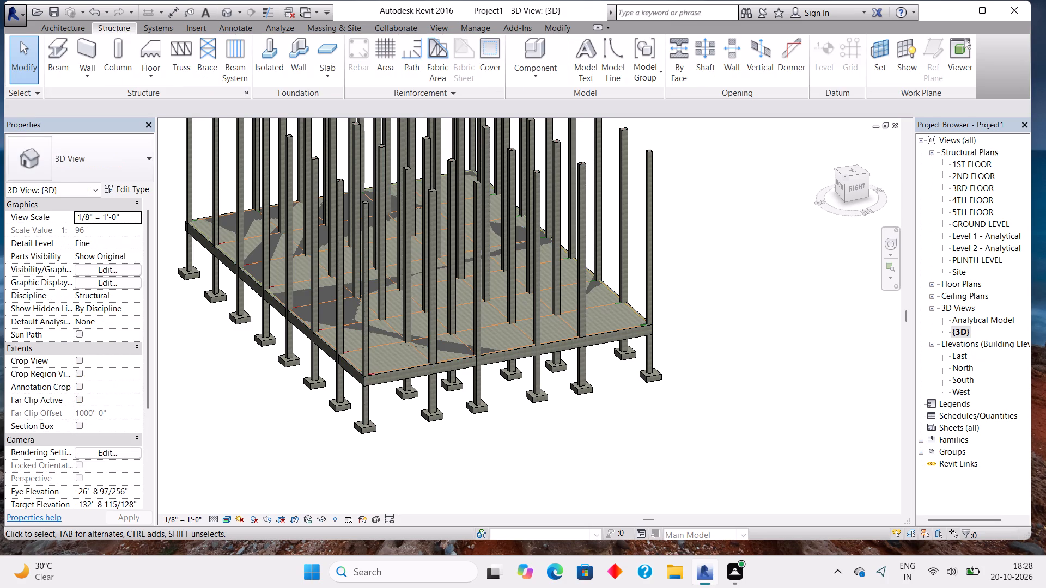
# Check the properties of the plinth beams along grids 8 and 7 and examine the slab and beams from several sides in 3D.
pyautogui.click(628, 329)
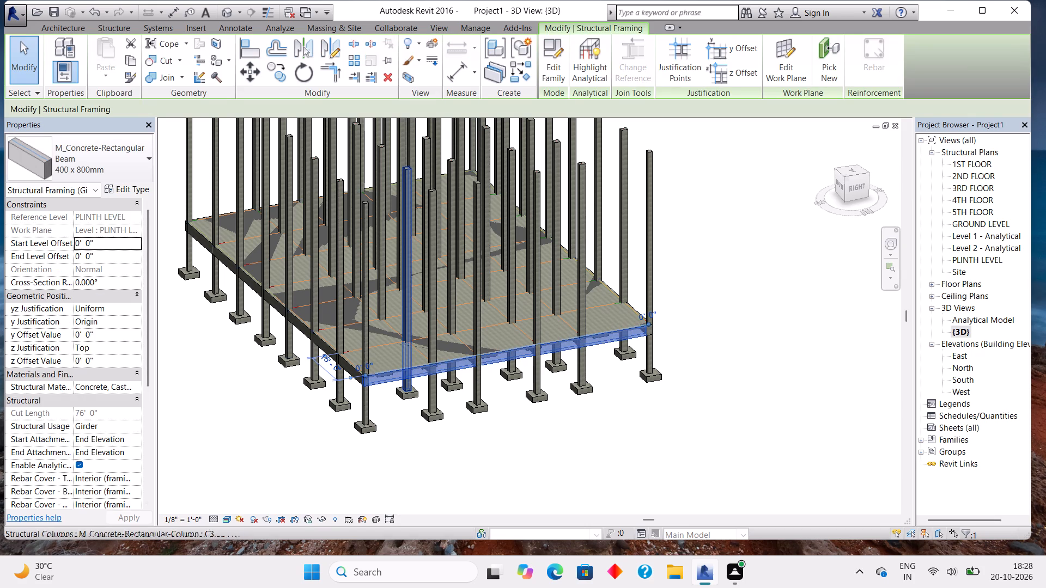
pyautogui.click(384, 341)
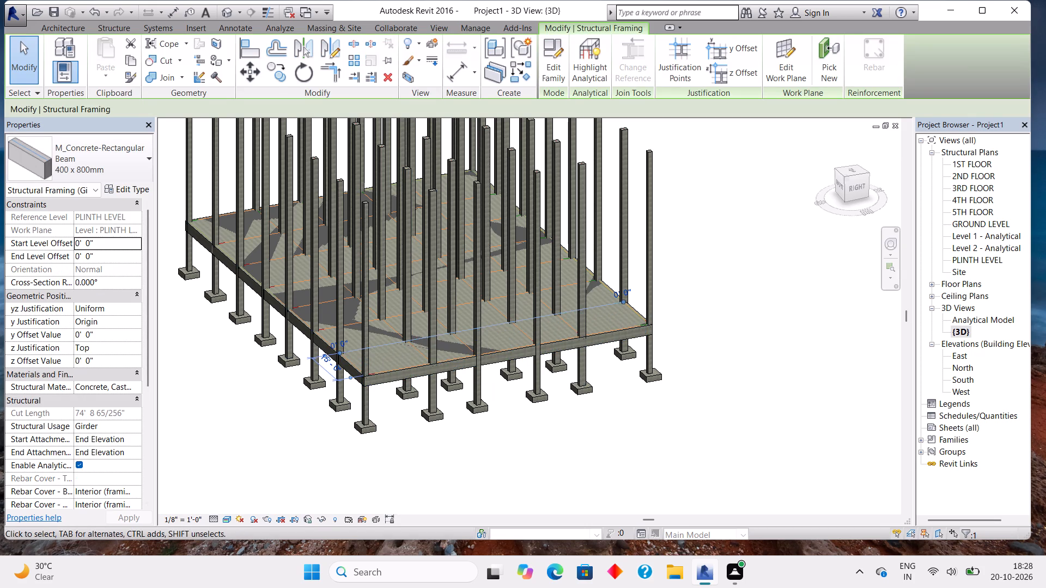
pyautogui.scroll(-3, 725, 356)
pyautogui.scroll(3, 725, 356)
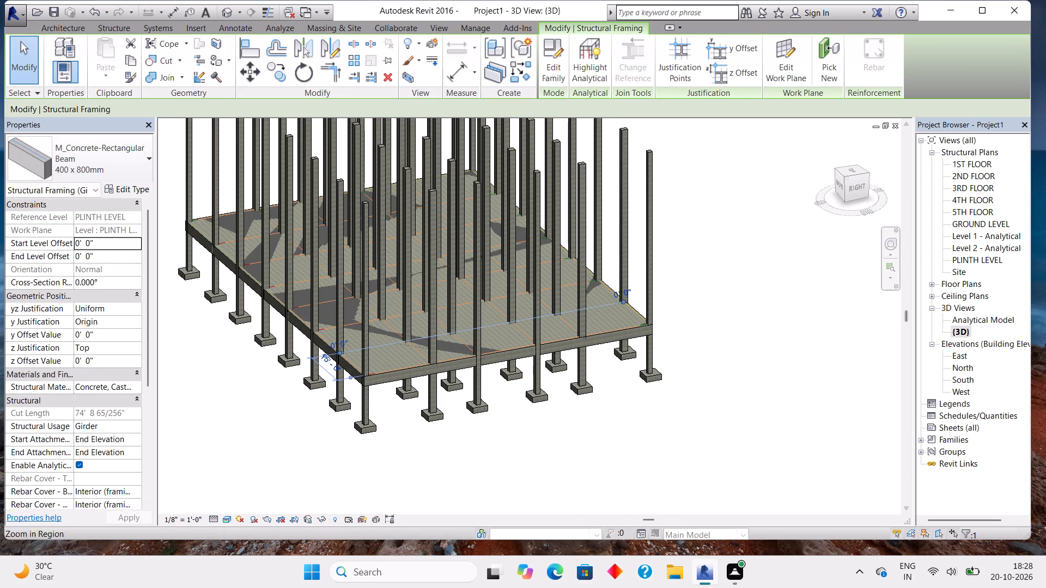
pyautogui.keyDown('shift'); pyautogui.moveTo(832, 313); pyautogui.dragTo(629, 214, button='middle'); pyautogui.keyUp('shift')
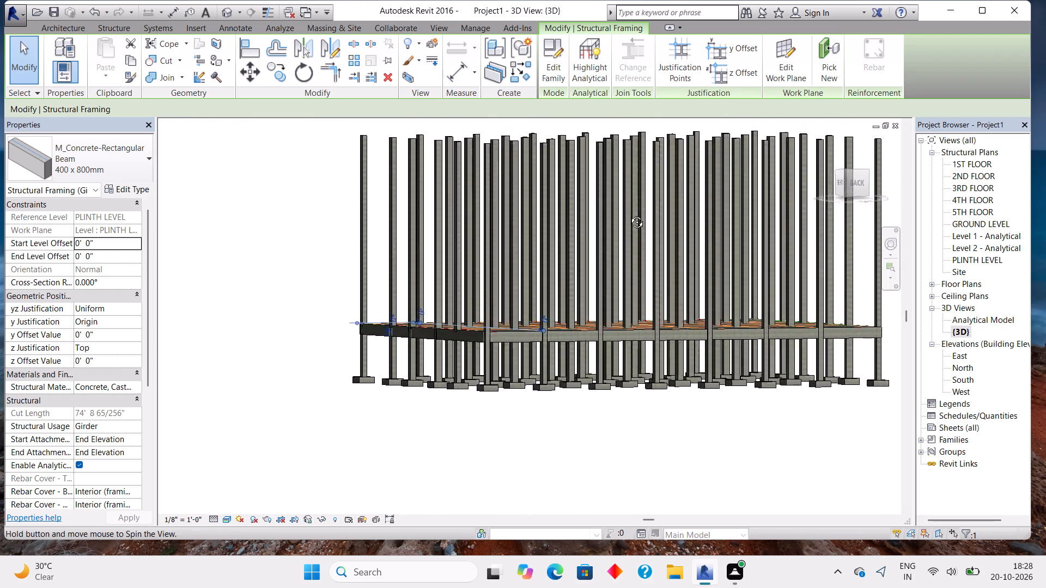
pyautogui.keyDown('shift'); pyautogui.moveTo(629, 214); pyautogui.dragTo(578, 266, button='middle'); pyautogui.keyUp('shift')
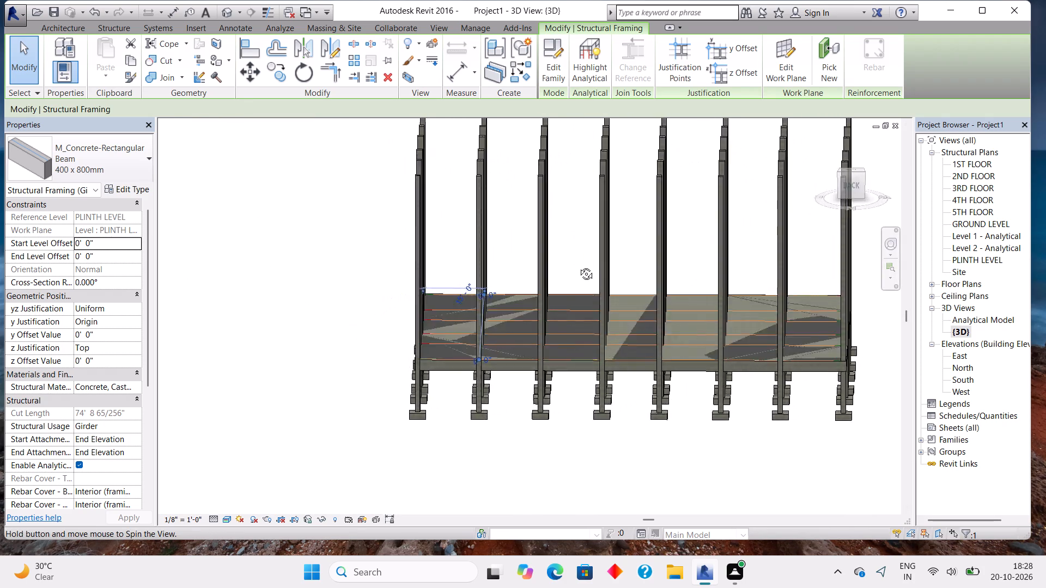
pyautogui.keyDown('shift'); pyautogui.moveTo(578, 266); pyautogui.dragTo(643, 208, button='middle'); pyautogui.keyUp('shift')
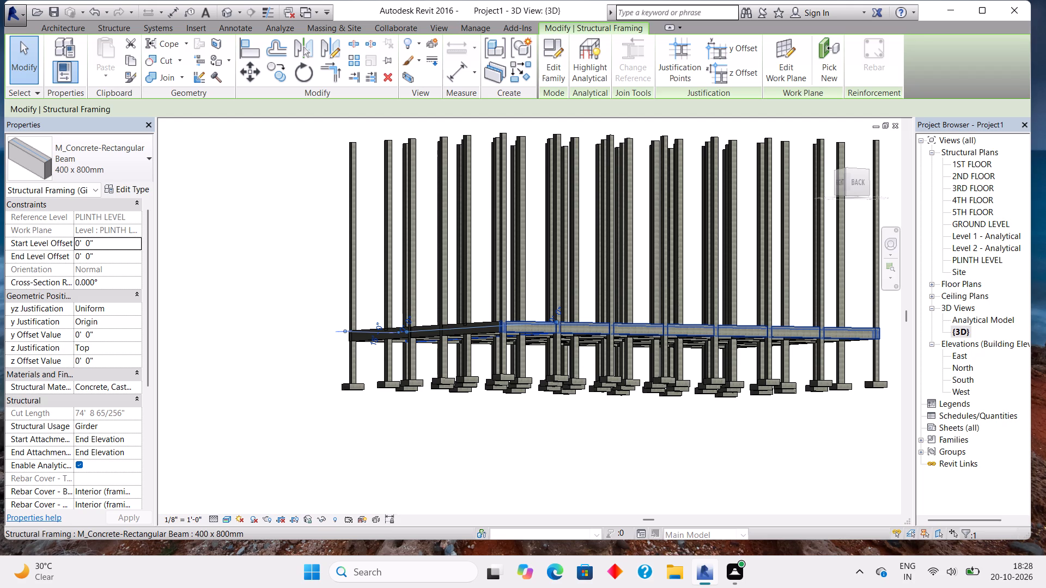
# On the GROUND LEVEL plan, create a 6" Foundation Slab with a rectangular boundary from grids 1-15 to grids 8-20.
pyautogui.doubleClick(975, 223)
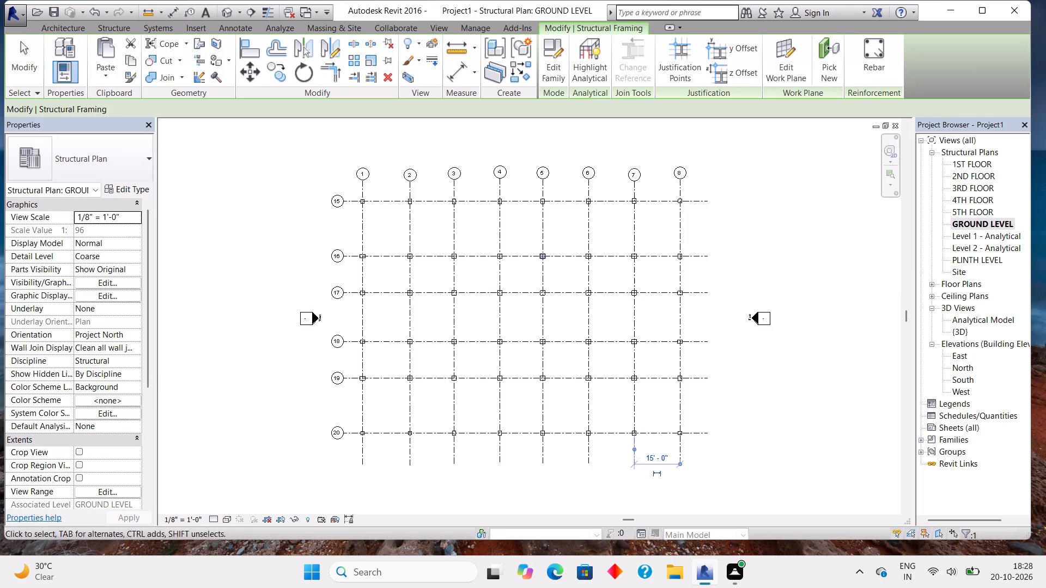
pyautogui.click(57, 25)
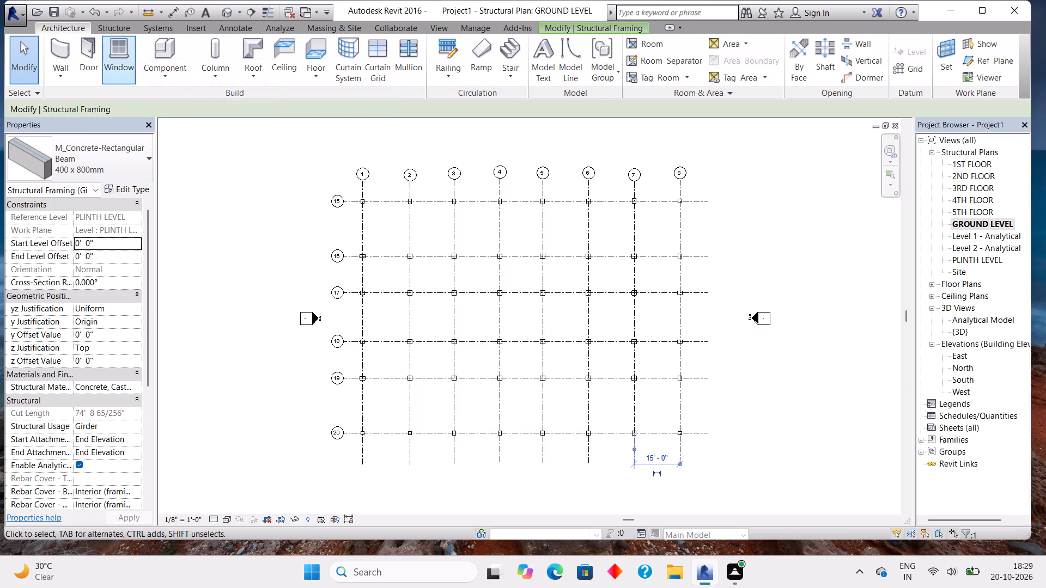
pyautogui.click(101, 23)
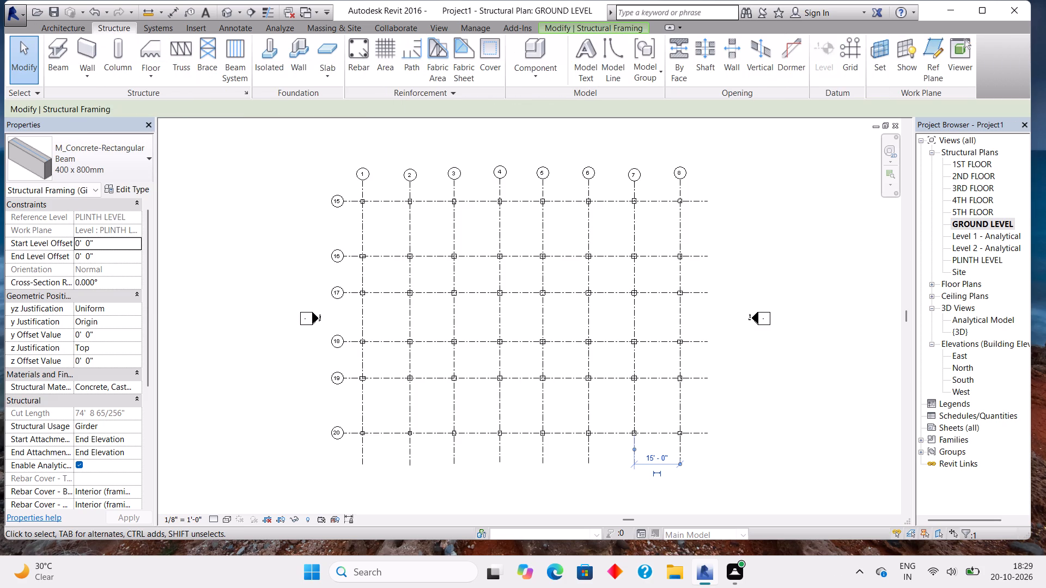
pyautogui.click(323, 53)
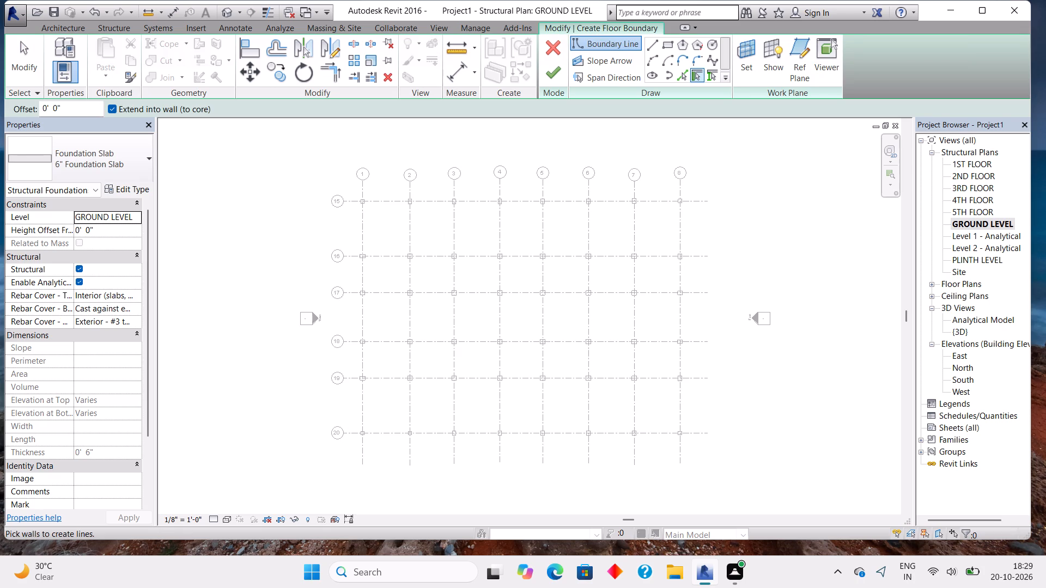
pyautogui.scroll(5, 355, 200)
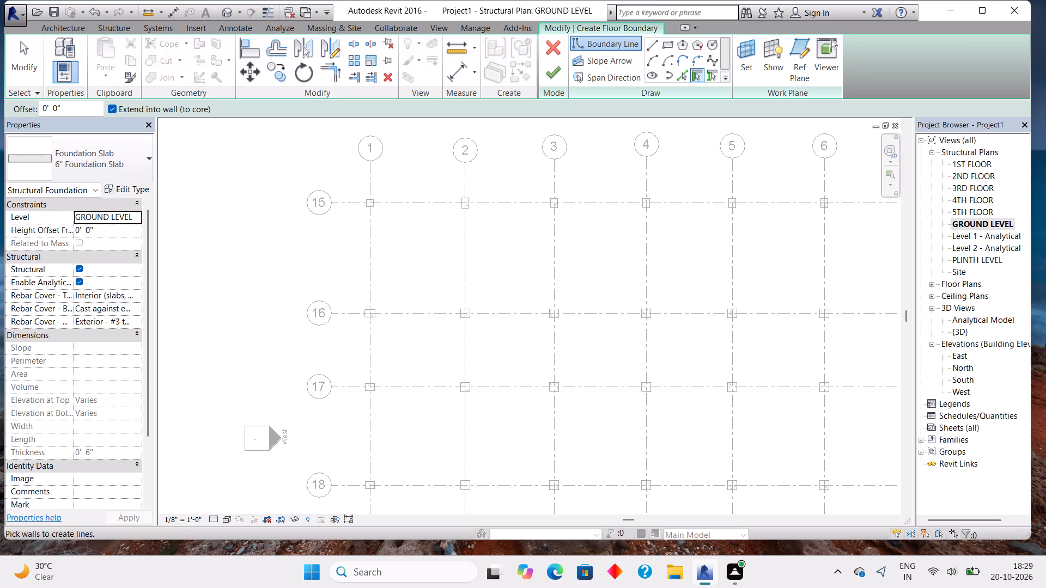
pyautogui.scroll(1, 355, 200)
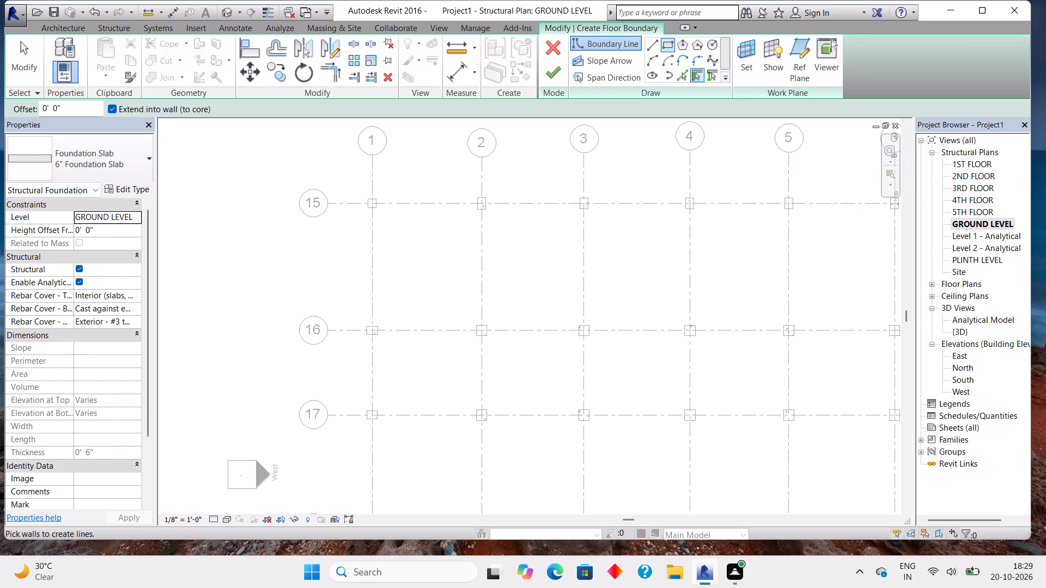
pyautogui.click(667, 51)
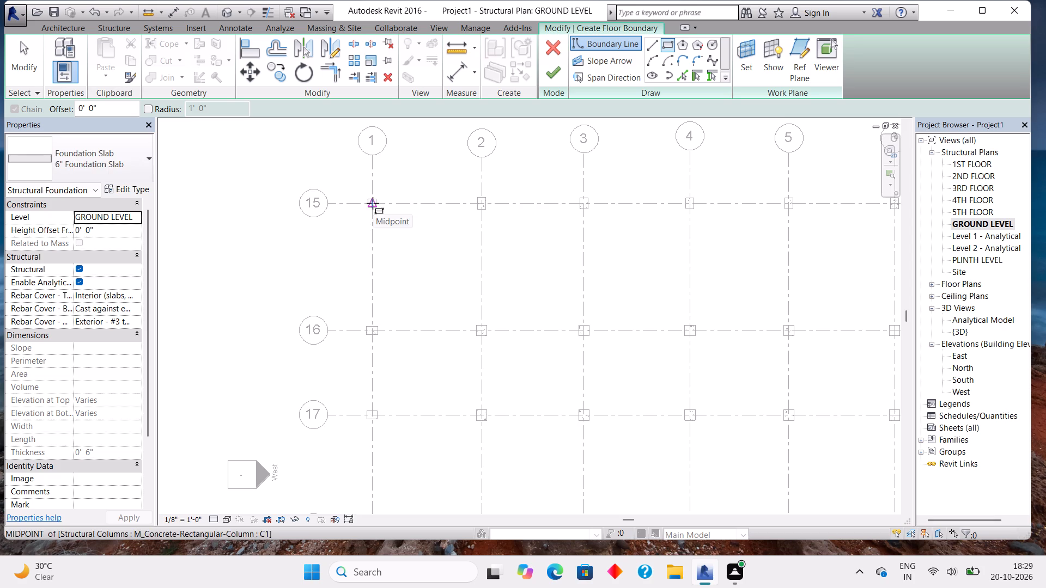
pyautogui.click(373, 203)
pyautogui.moveTo(731, 415); pyautogui.dragTo(435, 187, button='middle')
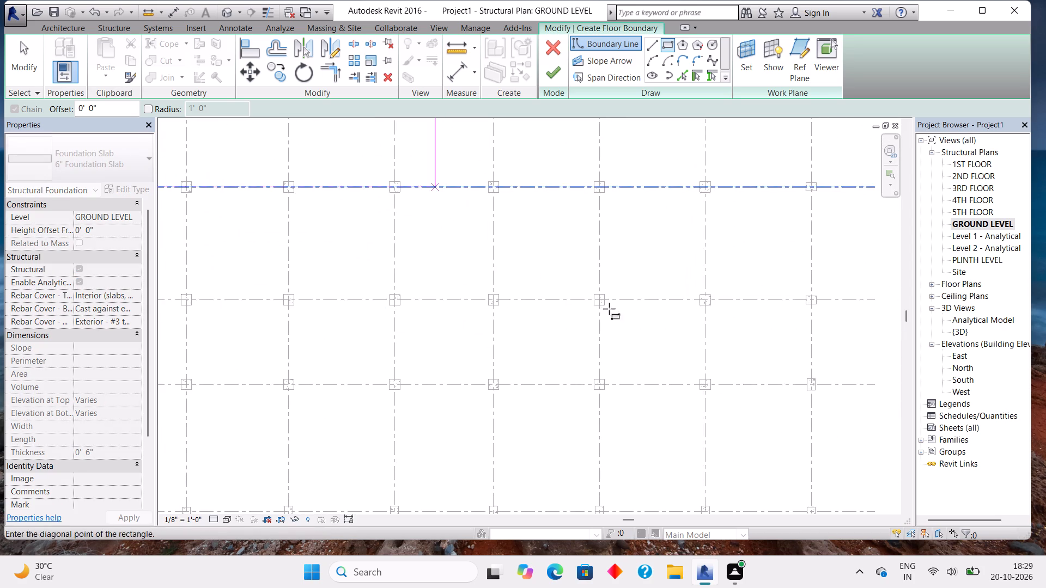
pyautogui.moveTo(788, 412); pyautogui.dragTo(519, 152, button='middle')
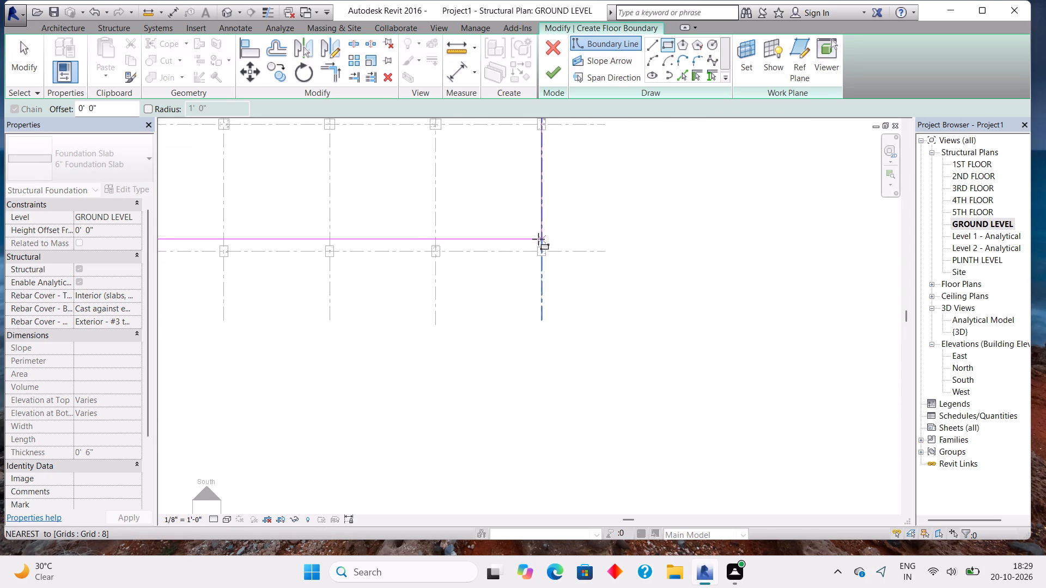
pyautogui.click(541, 250)
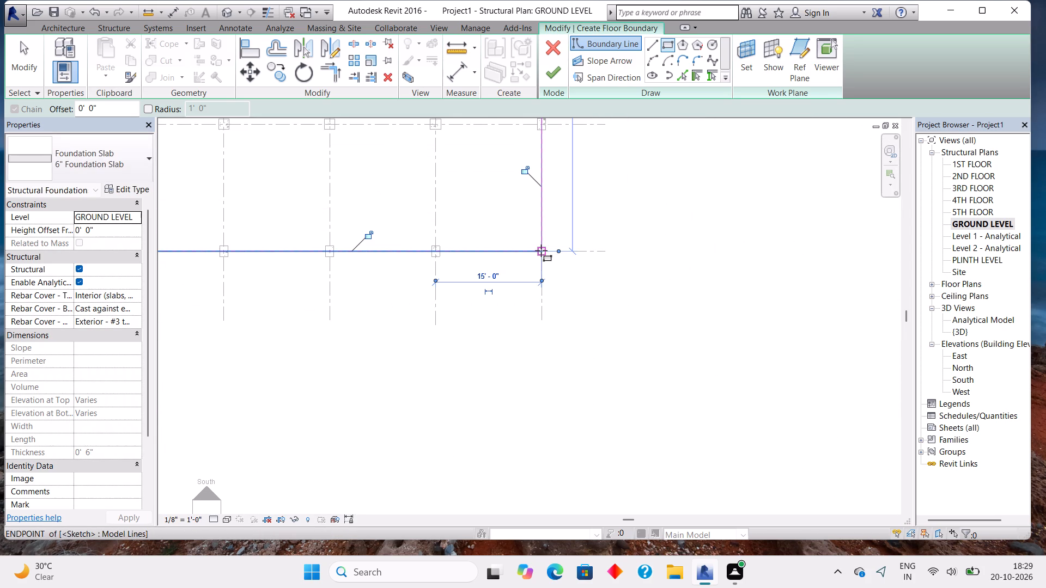
pyautogui.click(556, 79)
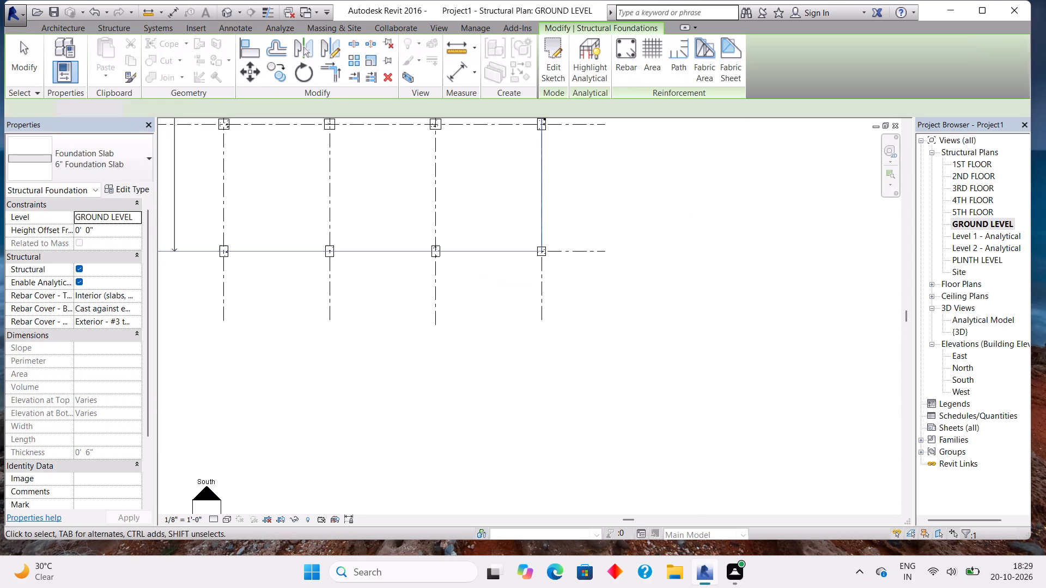
pyautogui.scroll(-14, 719, 324)
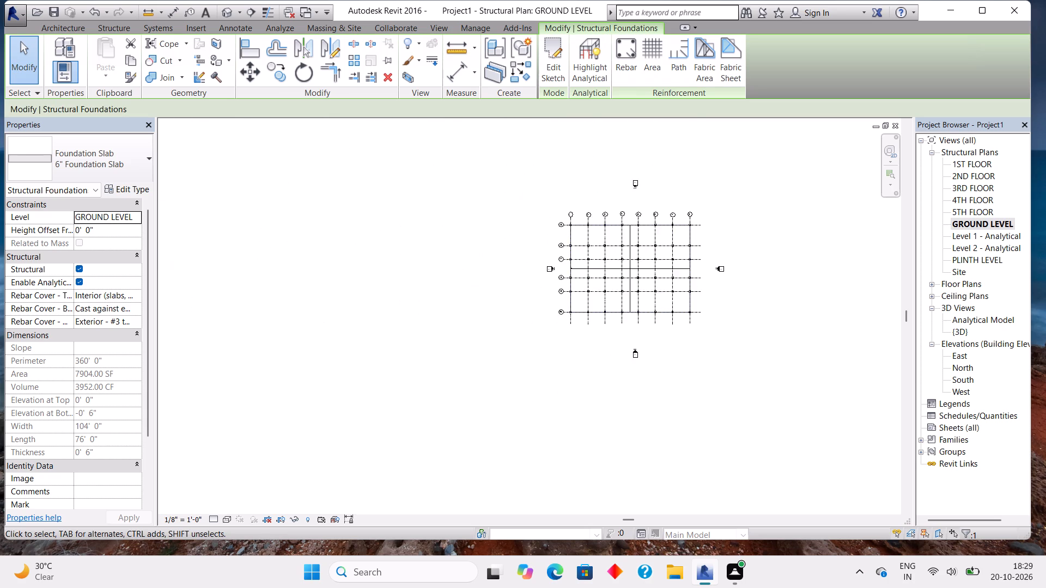
# Examine the new GROUND LEVEL slab relative to the plinth beams and footings from several angles in the {3D} view.
pyautogui.click(982, 255)
pyautogui.click(982, 255)
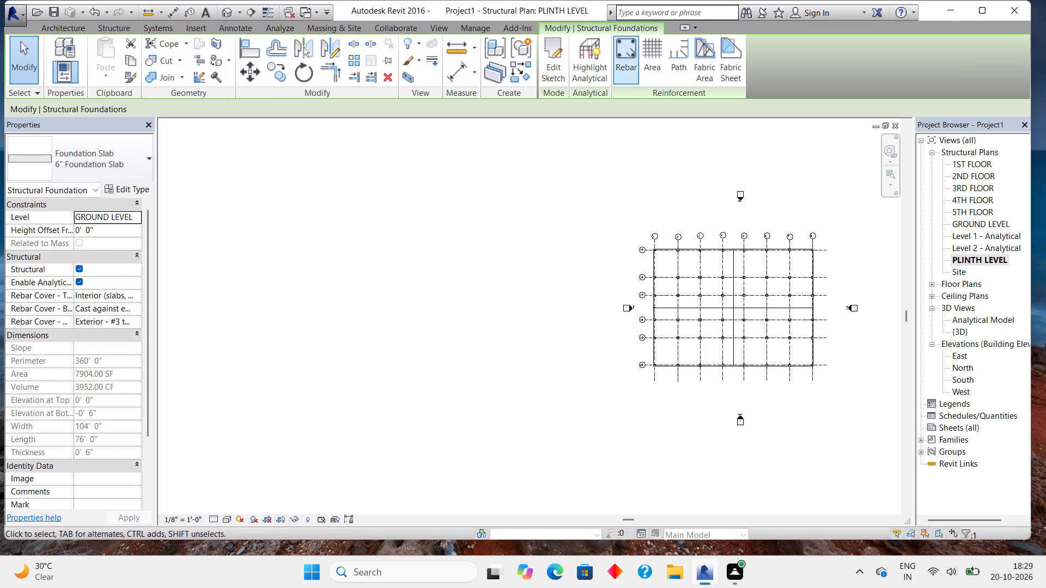
pyautogui.doubleClick(962, 329)
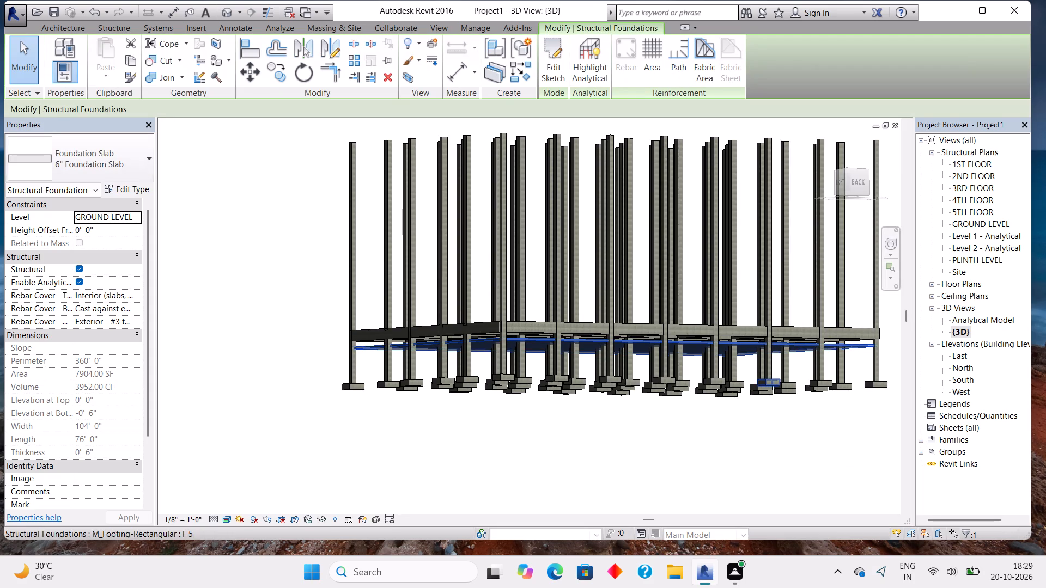
pyautogui.moveTo(764, 388); pyautogui.dragTo(764, 440, button='middle')
pyautogui.moveTo(715, 333); pyautogui.dragTo(684, 280, button='middle')
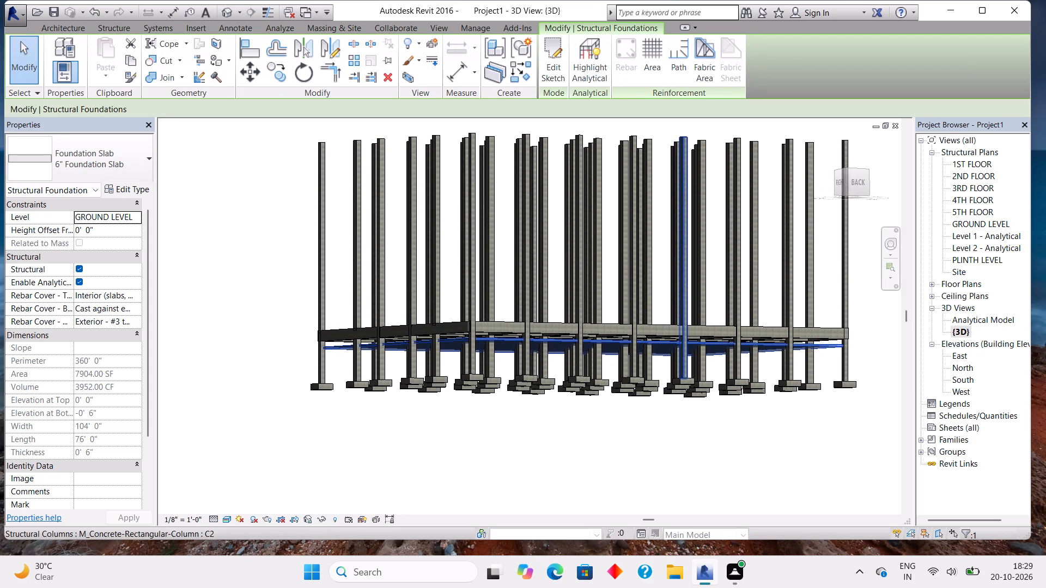
pyautogui.keyDown('shift'); pyautogui.moveTo(693, 266); pyautogui.dragTo(716, 364, button='middle'); pyautogui.keyUp('shift')
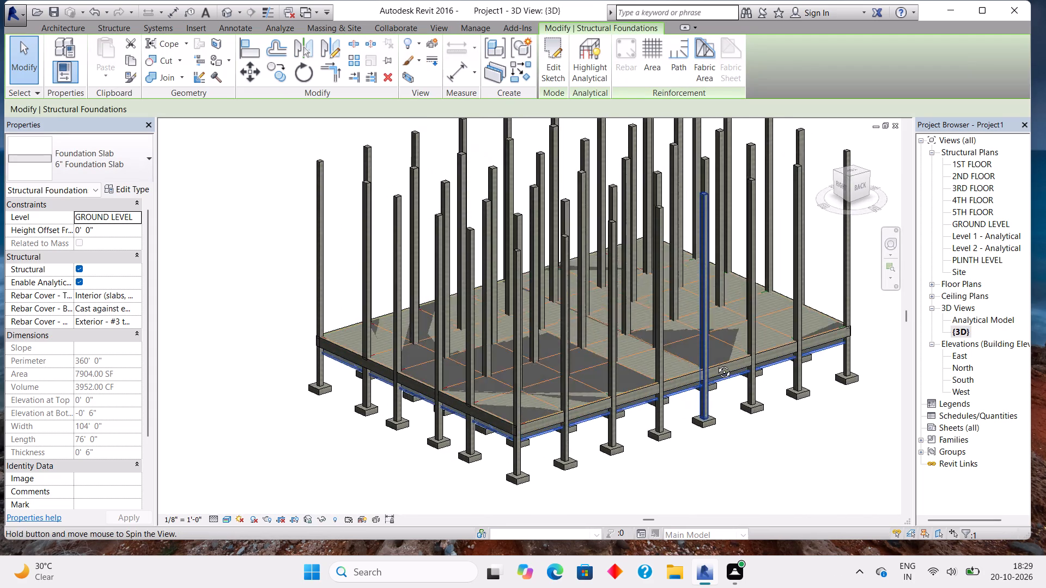
pyautogui.keyDown('shift'); pyautogui.moveTo(716, 364); pyautogui.dragTo(758, 304, button='middle'); pyautogui.keyUp('shift')
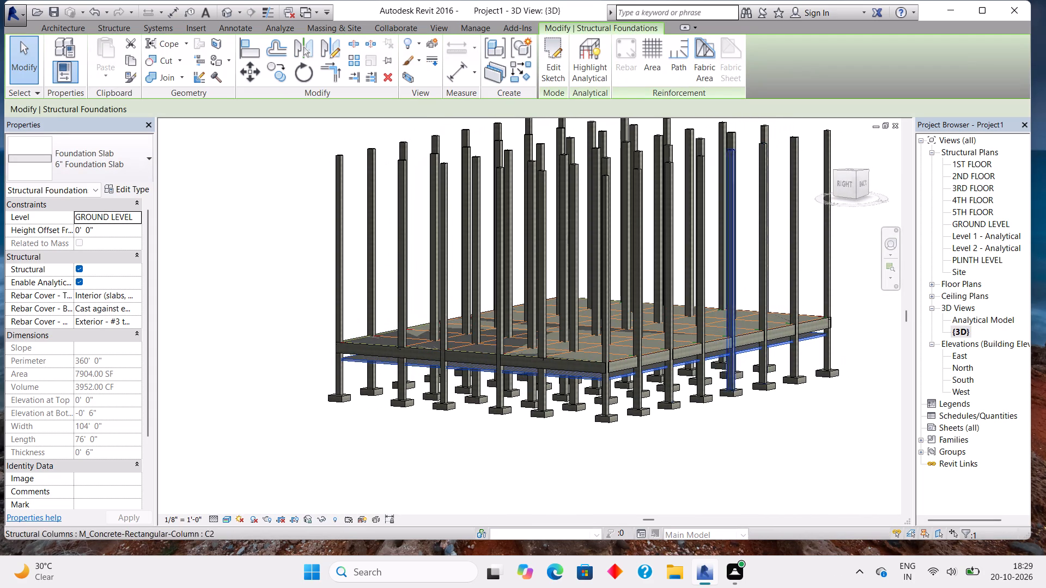
pyautogui.click(586, 365)
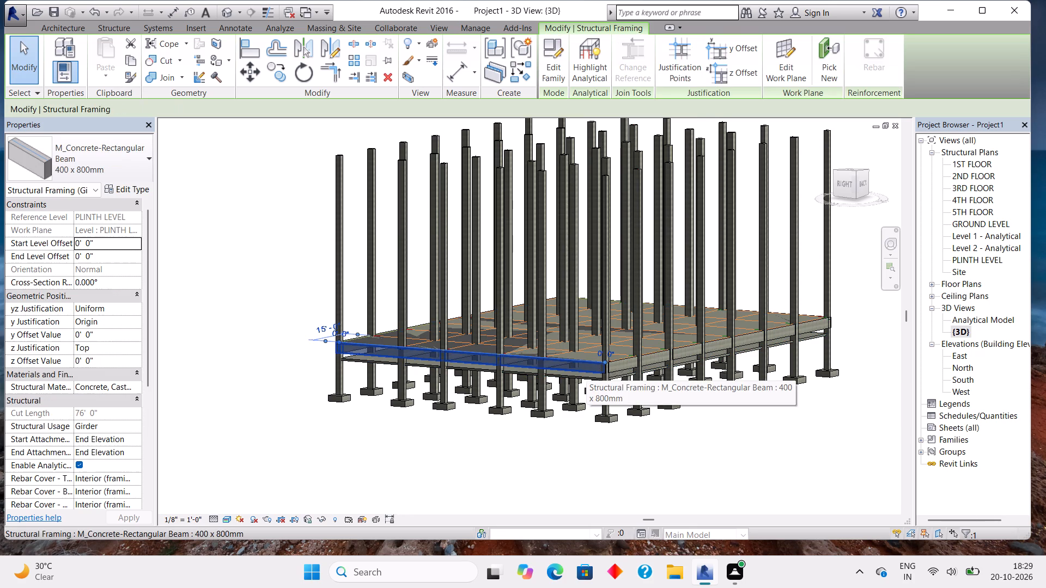
pyautogui.scroll(9, 663, 425)
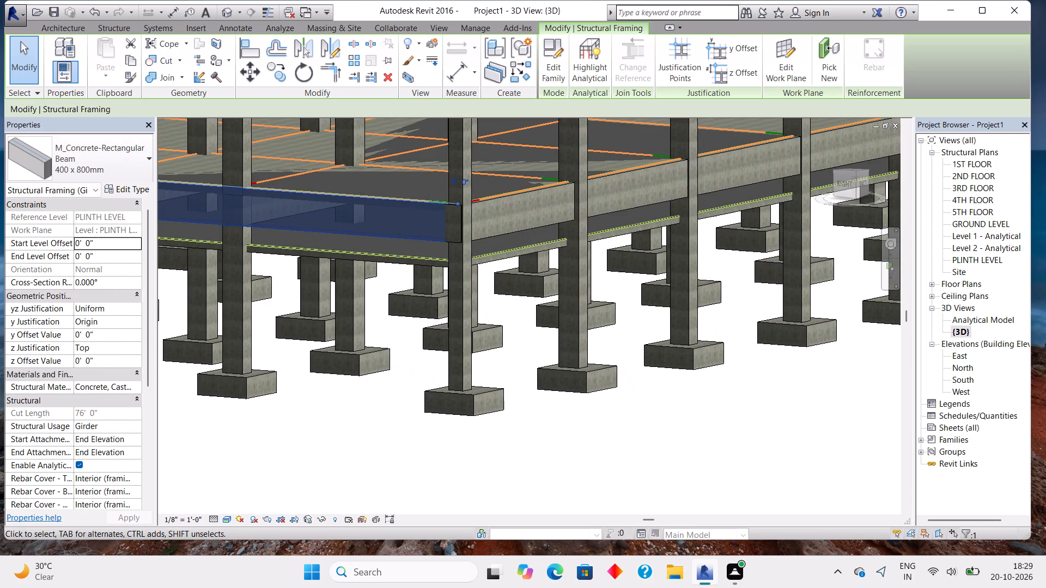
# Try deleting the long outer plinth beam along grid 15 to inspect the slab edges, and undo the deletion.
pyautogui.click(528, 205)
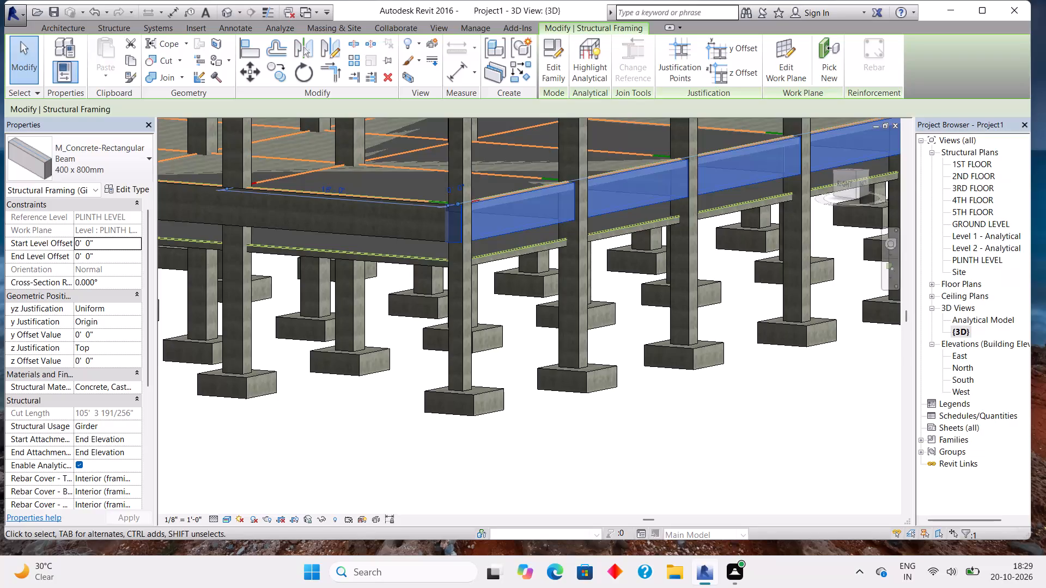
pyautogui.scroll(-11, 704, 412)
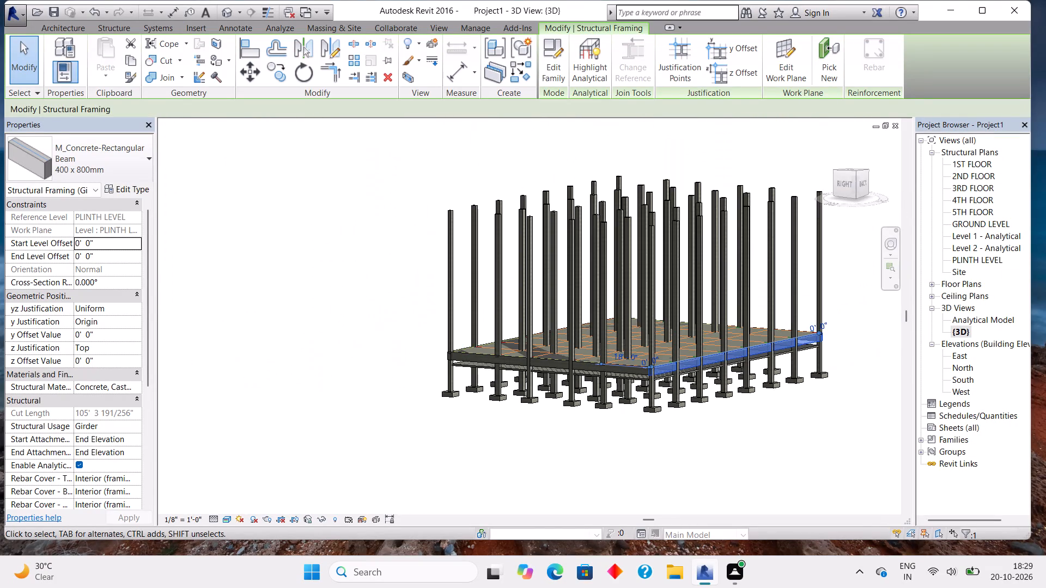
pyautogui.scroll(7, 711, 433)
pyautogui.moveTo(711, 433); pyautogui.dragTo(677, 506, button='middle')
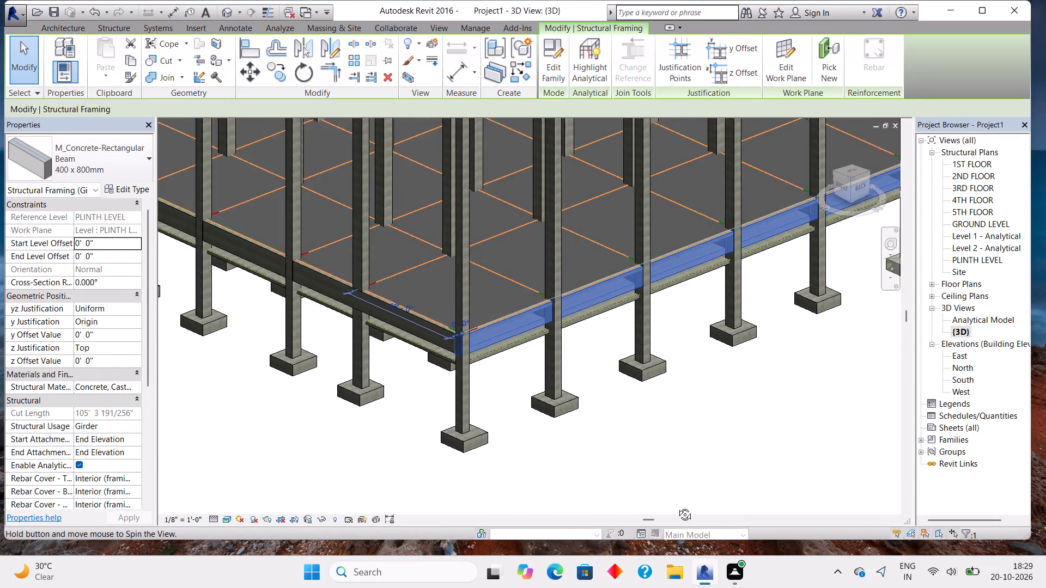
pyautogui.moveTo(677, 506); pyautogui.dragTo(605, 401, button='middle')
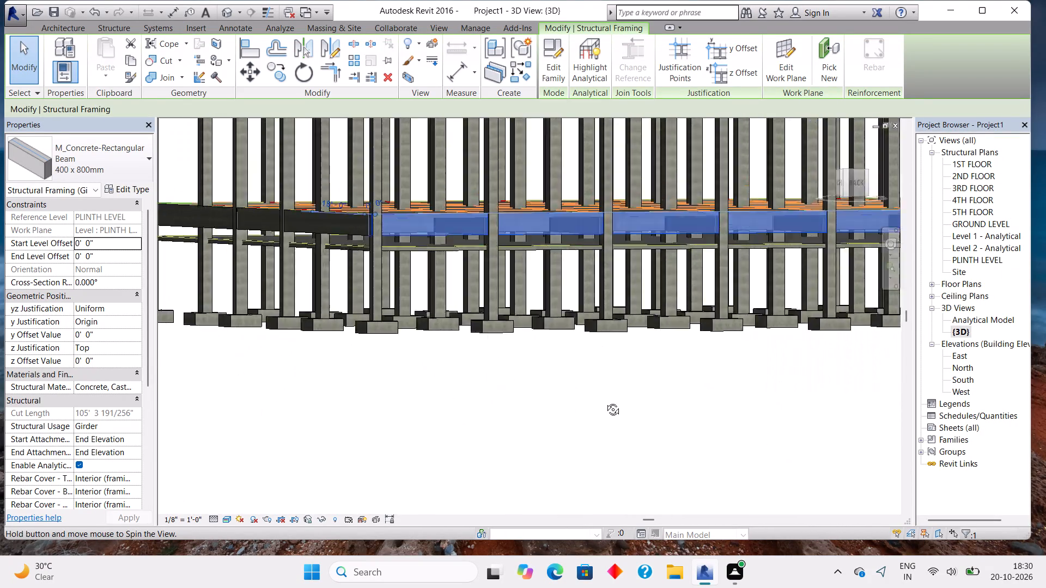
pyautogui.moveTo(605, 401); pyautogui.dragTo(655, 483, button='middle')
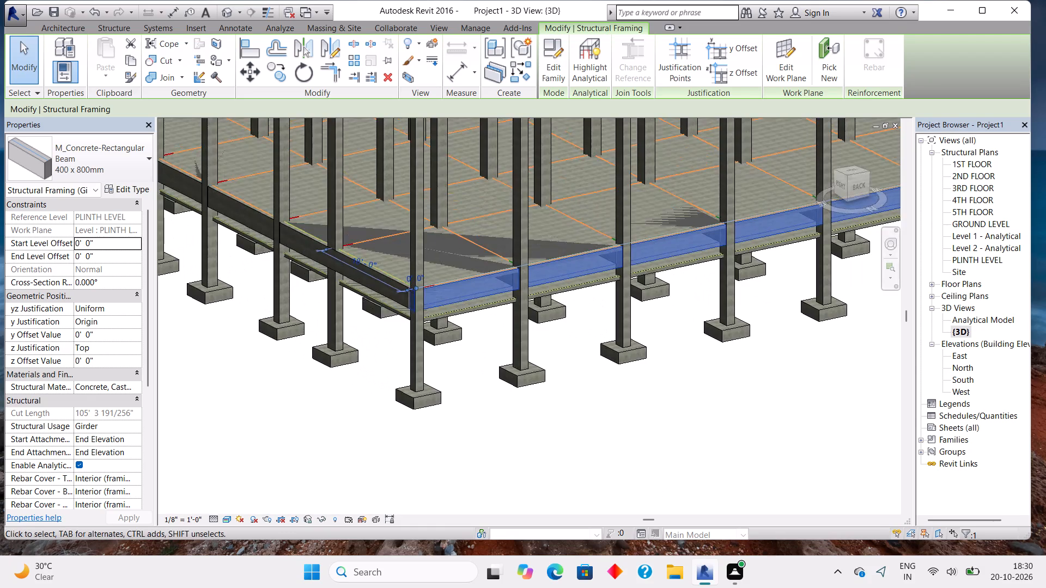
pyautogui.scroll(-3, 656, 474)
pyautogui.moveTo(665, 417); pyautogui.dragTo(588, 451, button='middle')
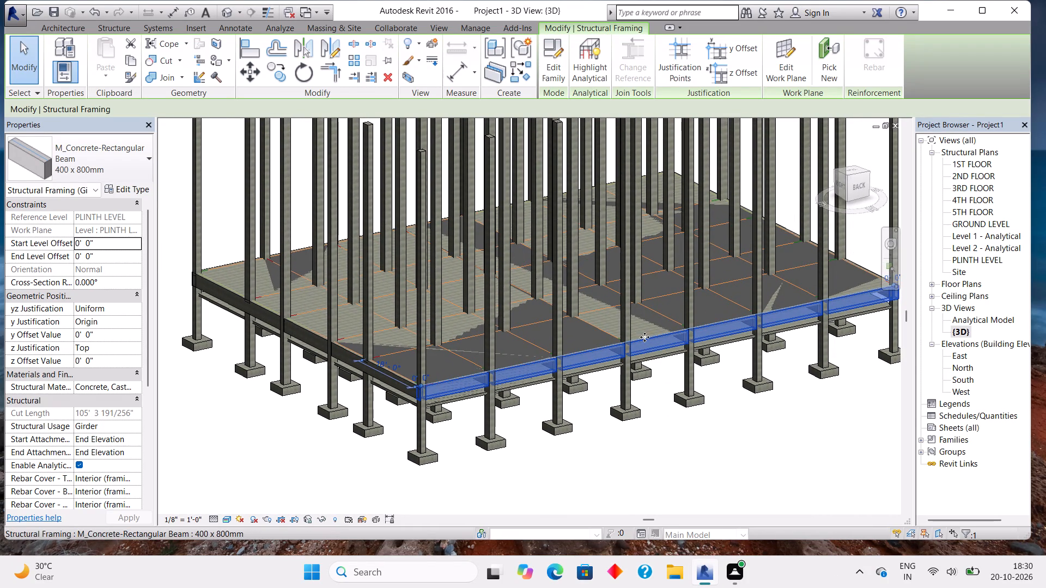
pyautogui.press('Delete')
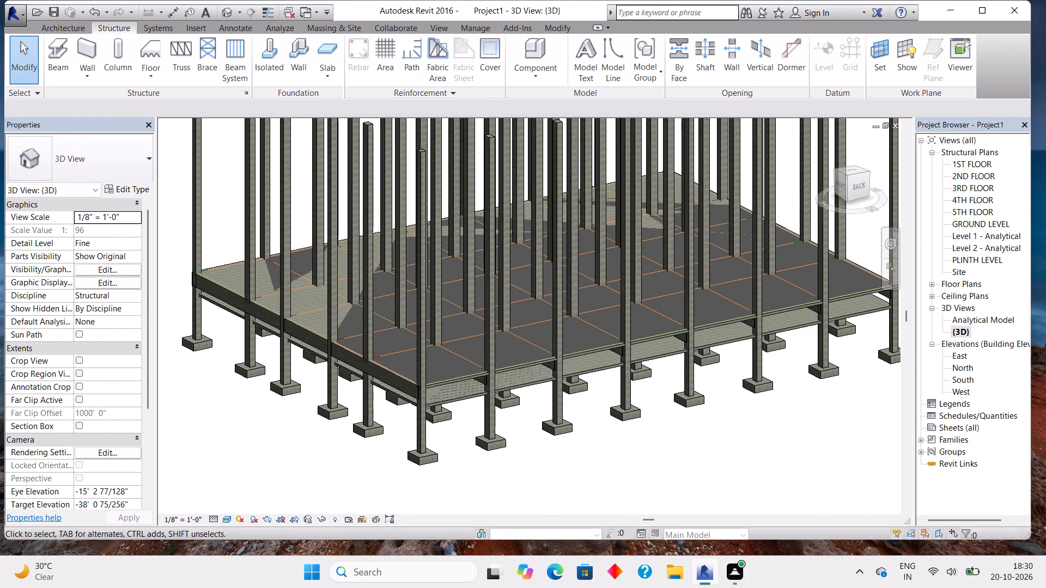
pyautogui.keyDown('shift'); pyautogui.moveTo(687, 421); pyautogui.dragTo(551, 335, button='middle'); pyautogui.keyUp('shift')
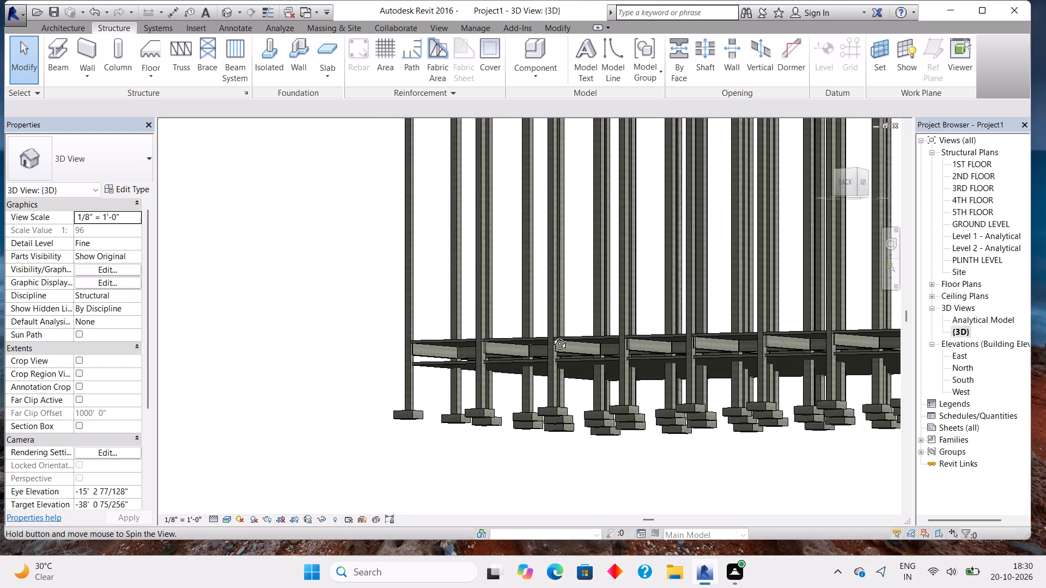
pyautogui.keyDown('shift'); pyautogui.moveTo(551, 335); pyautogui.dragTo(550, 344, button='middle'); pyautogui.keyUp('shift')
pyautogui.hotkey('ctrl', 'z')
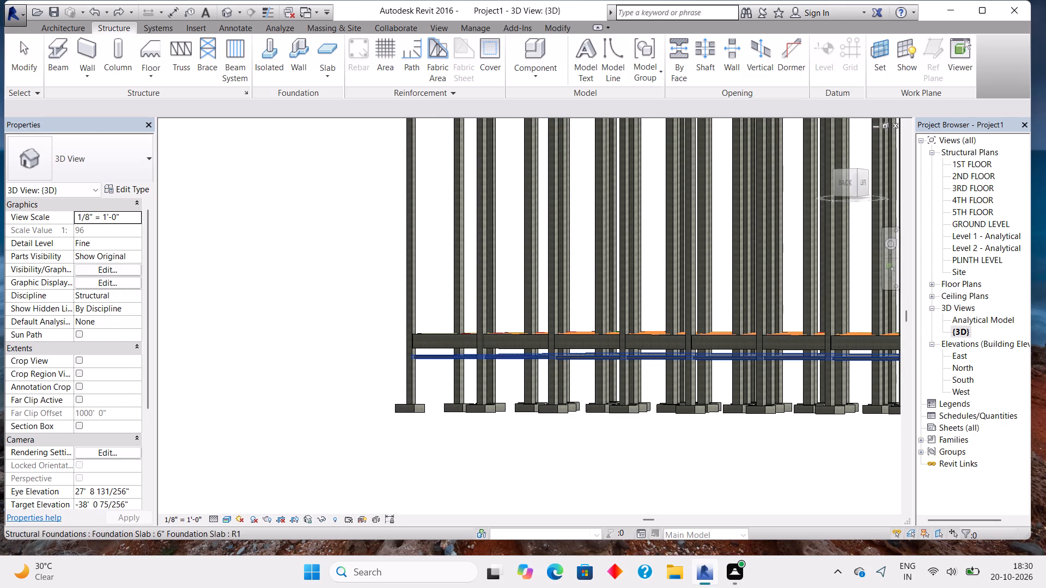
# On the GROUND LEVEL plan, delete the foundation slab's span direction symbol.
pyautogui.click(978, 256)
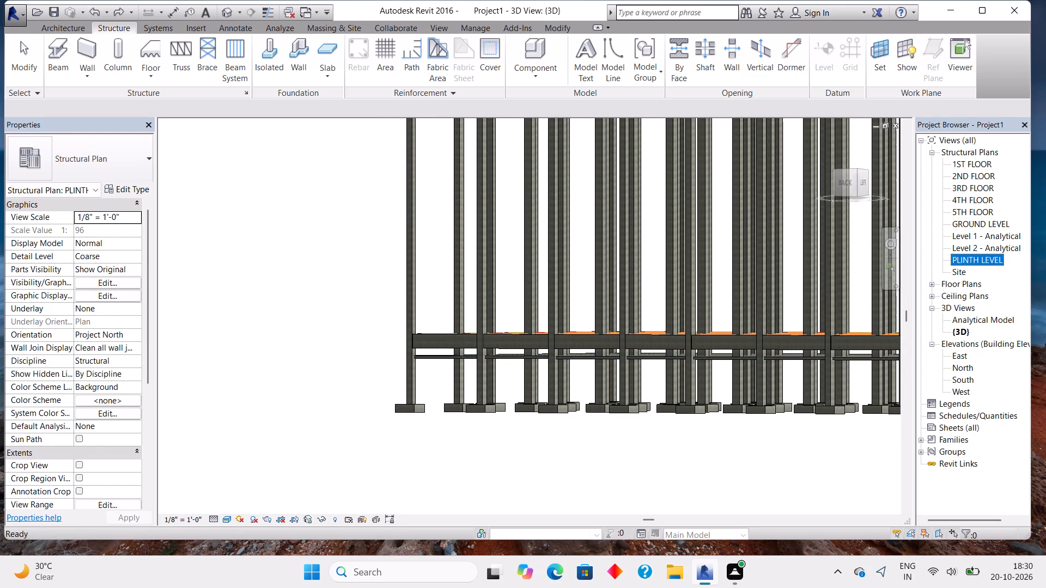
pyautogui.doubleClick(983, 222)
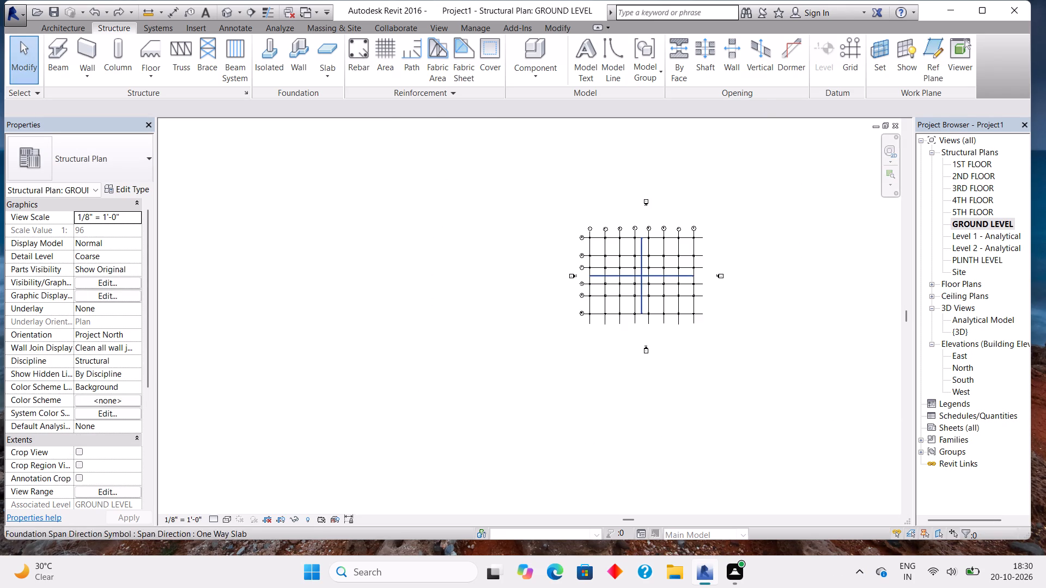
pyautogui.scroll(8, 650, 278)
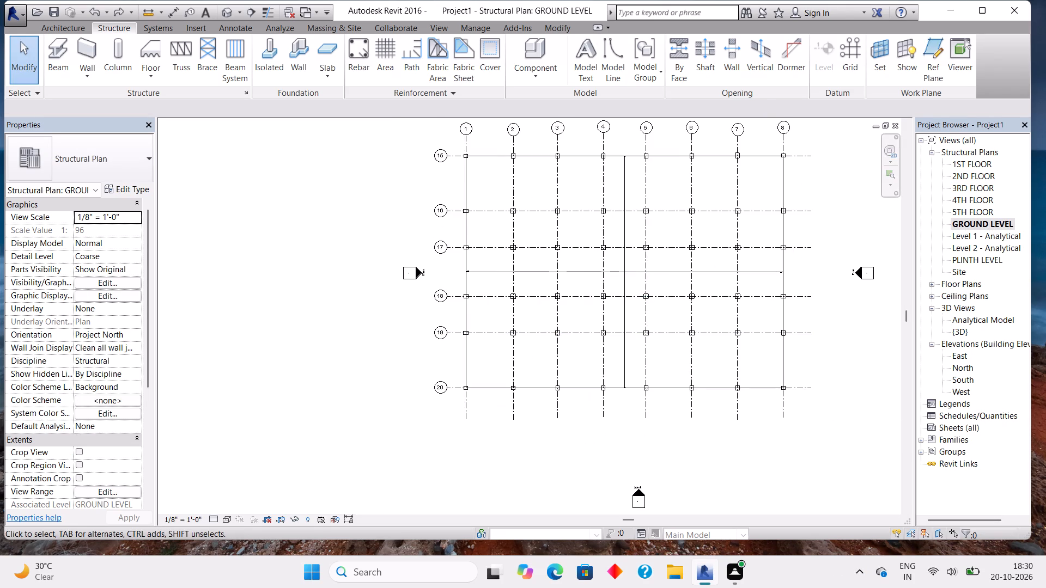
pyautogui.click(706, 360)
pyautogui.click(706, 360)
pyautogui.click(709, 340)
pyautogui.click(629, 270)
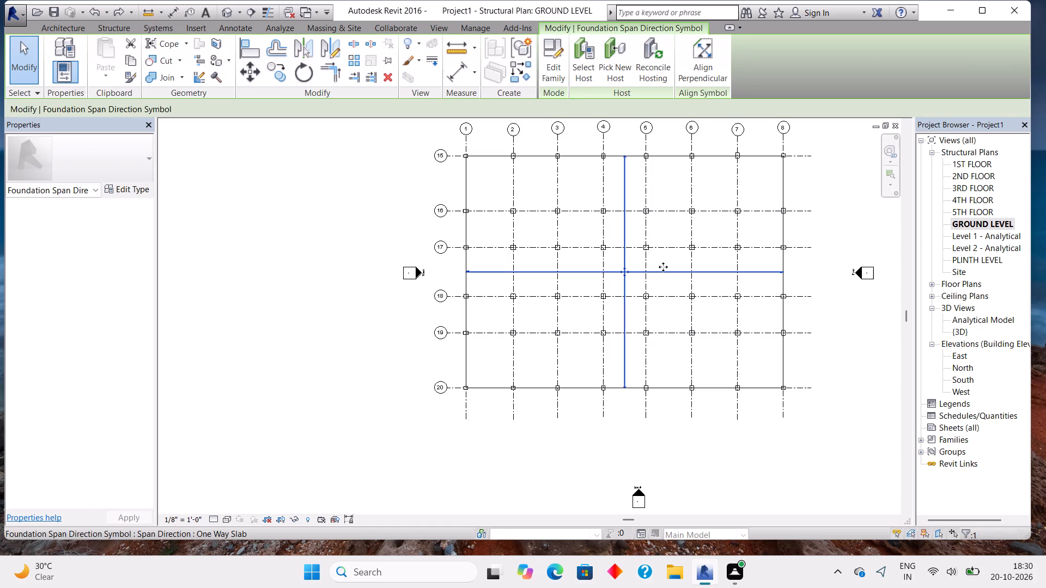
pyautogui.press('Delete')
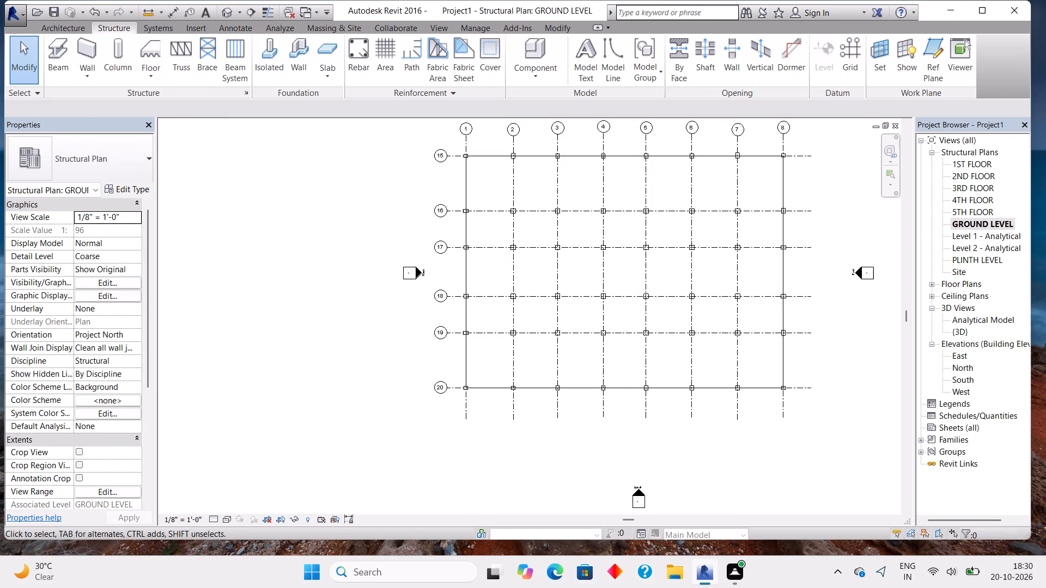
pyautogui.click(763, 187)
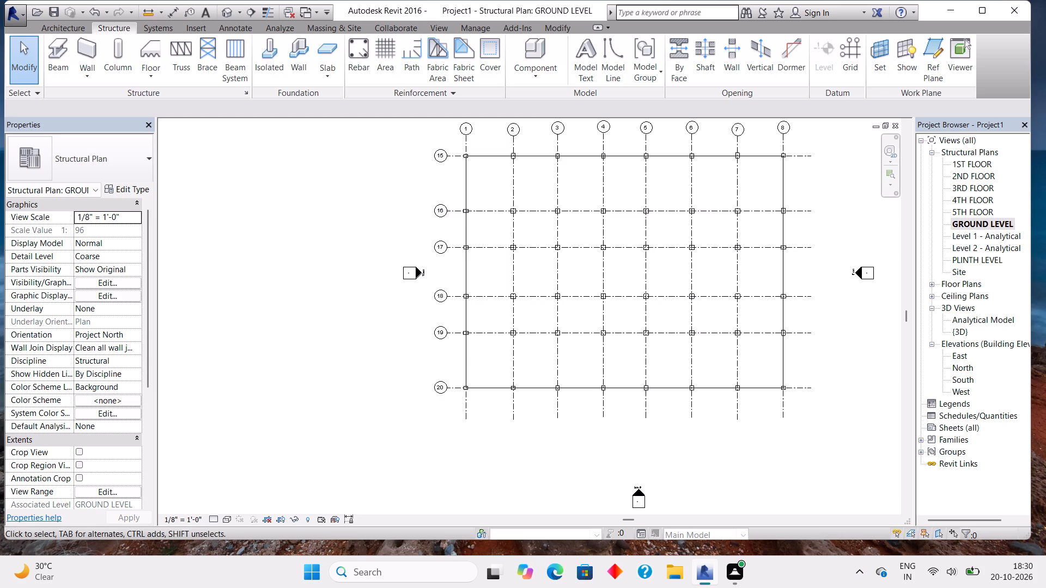
# Examine the plinth and GROUND LEVEL slabs against the beams, columns and footings from several angles in the {3D} view.
pyautogui.doubleClick(980, 256)
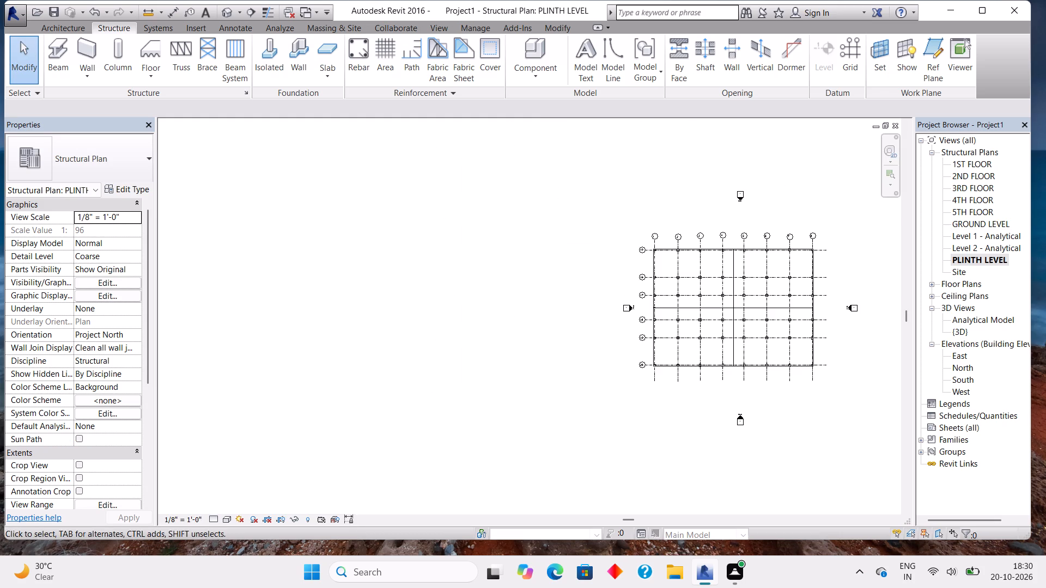
pyautogui.doubleClick(964, 333)
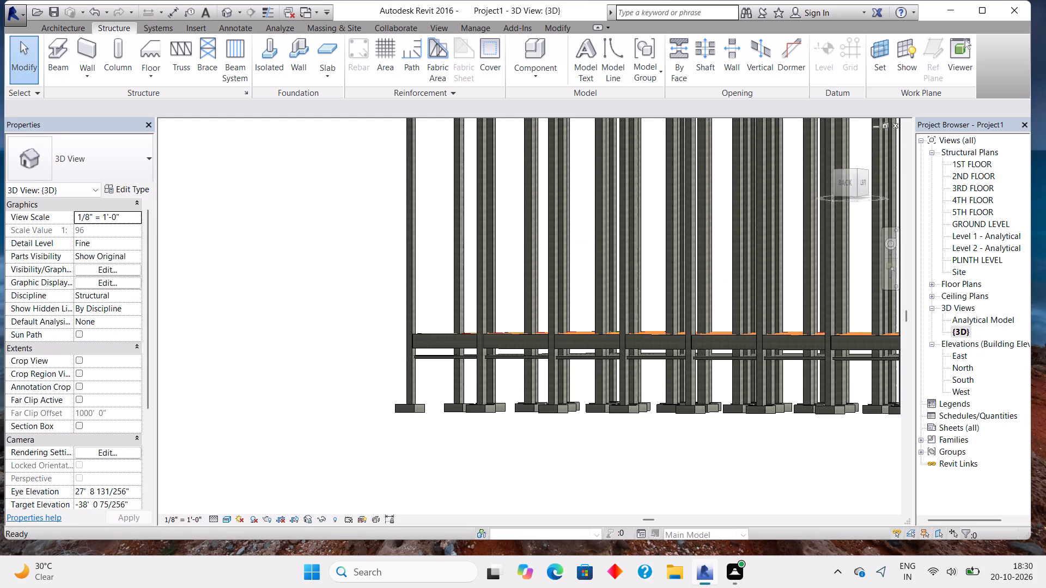
pyautogui.keyDown('shift'); pyautogui.moveTo(756, 425); pyautogui.dragTo(627, 424, button='middle'); pyautogui.keyUp('shift')
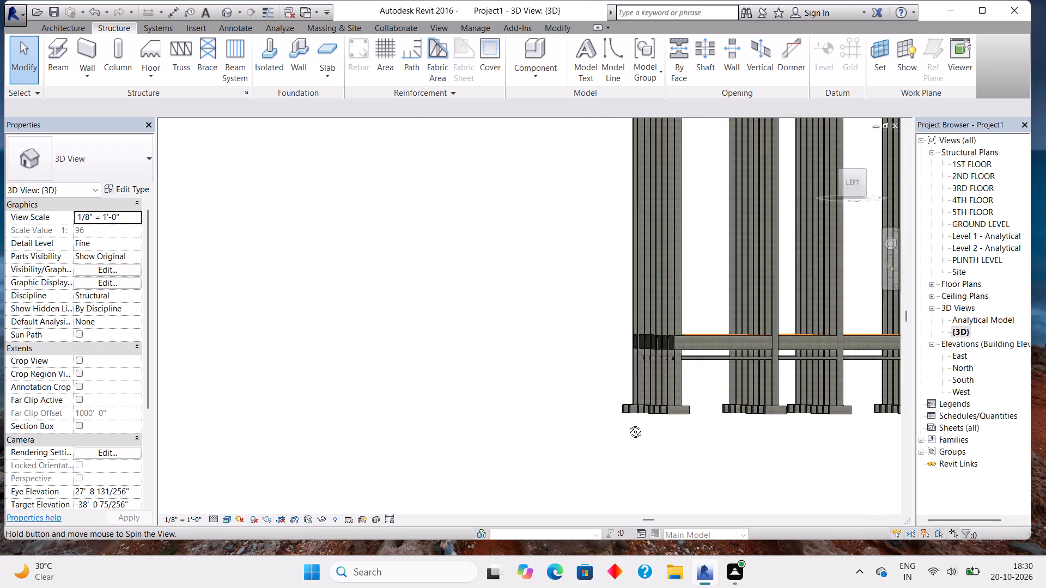
pyautogui.keyDown('shift'); pyautogui.moveTo(627, 424); pyautogui.dragTo(417, 421, button='middle'); pyautogui.keyUp('shift')
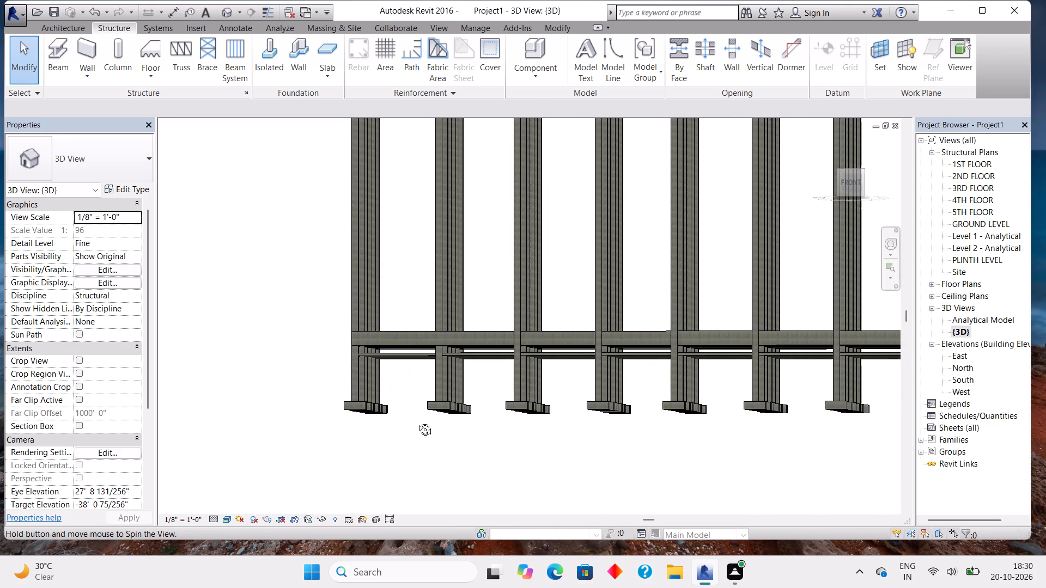
pyautogui.keyDown('shift'); pyautogui.moveTo(417, 421); pyautogui.dragTo(372, 438, button='middle'); pyautogui.keyUp('shift')
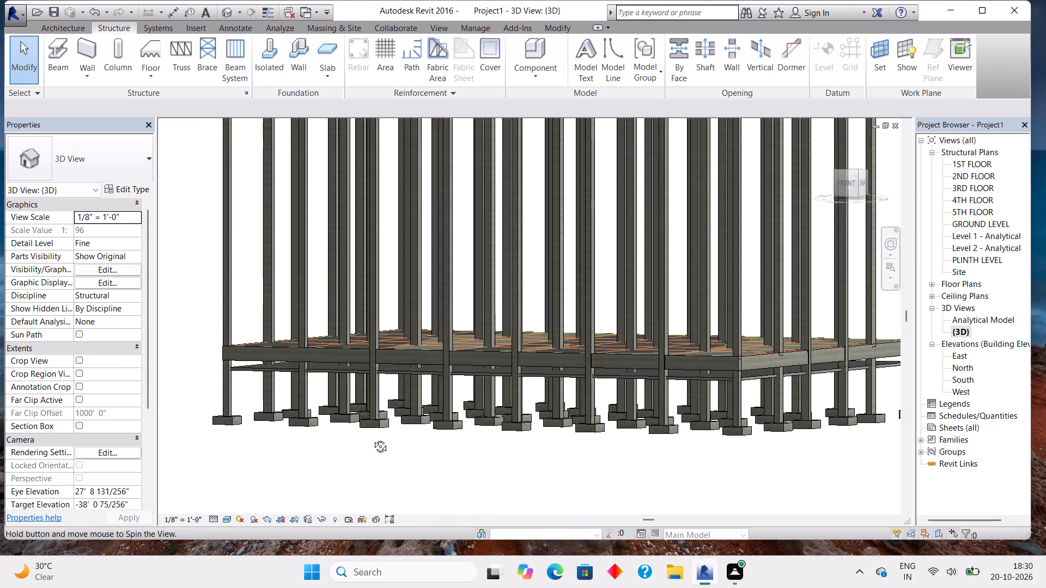
pyautogui.keyDown('shift'); pyautogui.moveTo(372, 438); pyautogui.dragTo(575, 419, button='middle'); pyautogui.keyUp('shift')
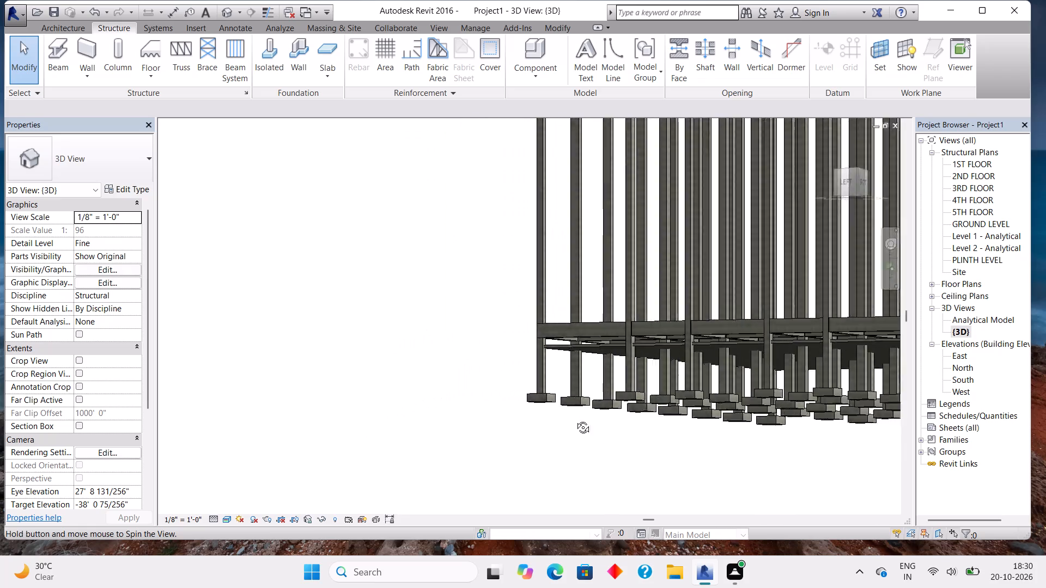
pyautogui.keyDown('shift'); pyautogui.moveTo(575, 419); pyautogui.dragTo(660, 479, button='middle'); pyautogui.keyUp('shift')
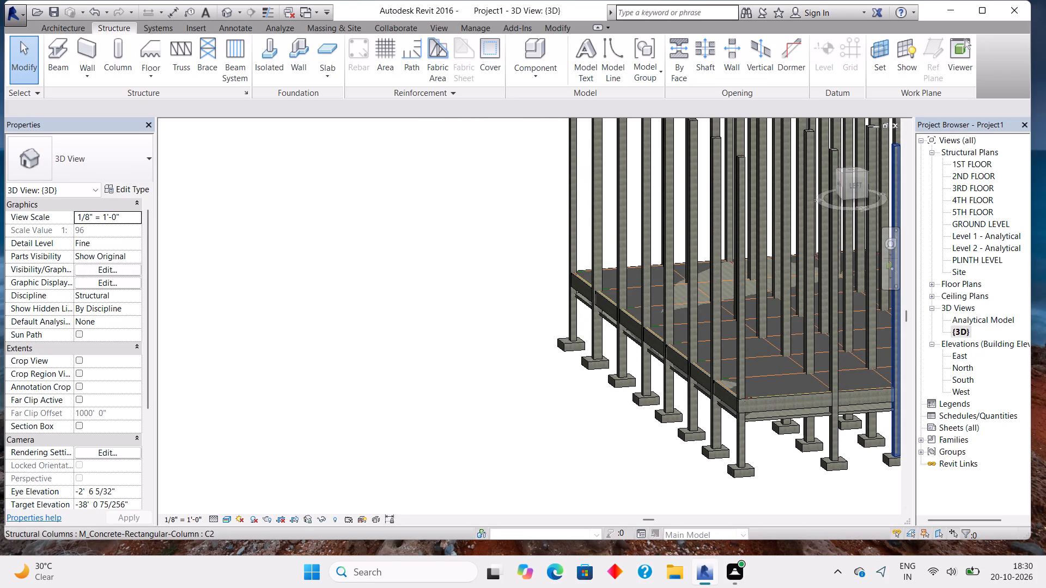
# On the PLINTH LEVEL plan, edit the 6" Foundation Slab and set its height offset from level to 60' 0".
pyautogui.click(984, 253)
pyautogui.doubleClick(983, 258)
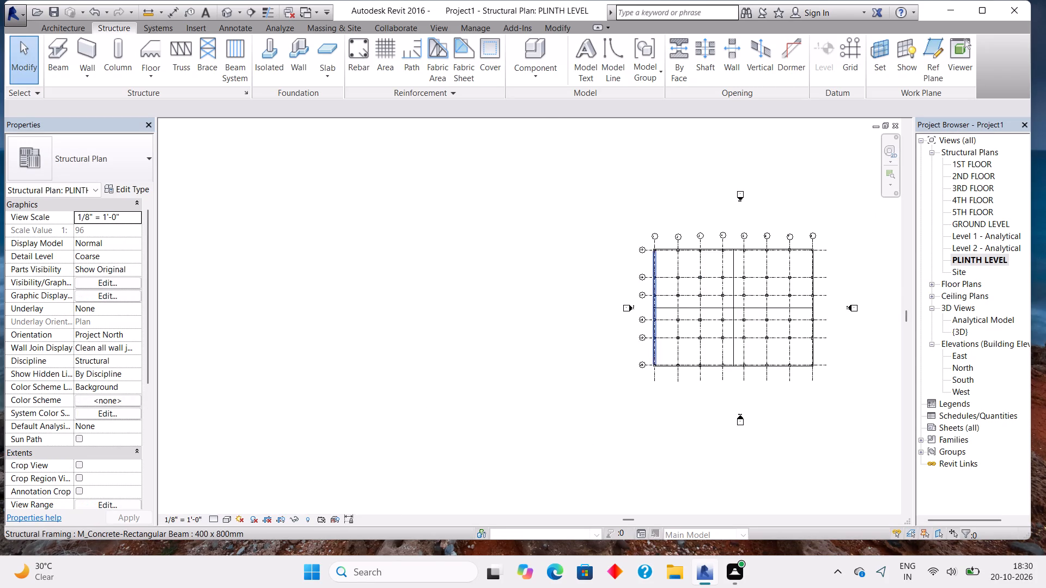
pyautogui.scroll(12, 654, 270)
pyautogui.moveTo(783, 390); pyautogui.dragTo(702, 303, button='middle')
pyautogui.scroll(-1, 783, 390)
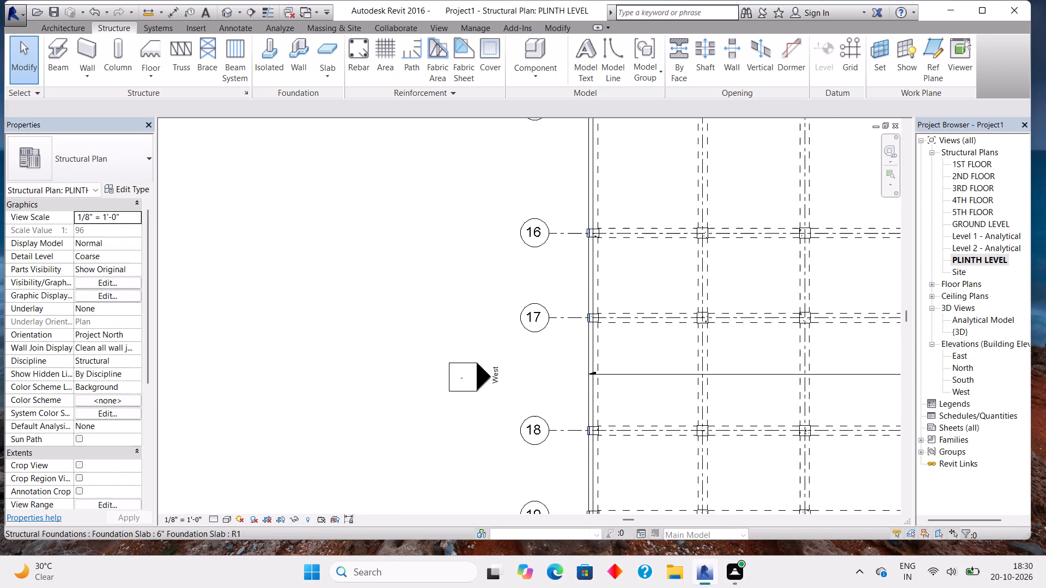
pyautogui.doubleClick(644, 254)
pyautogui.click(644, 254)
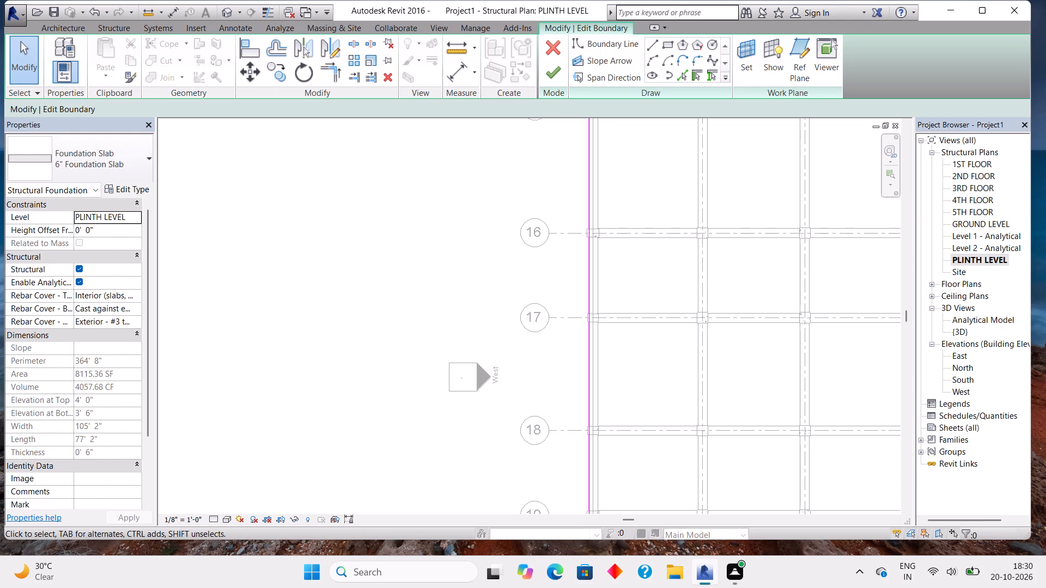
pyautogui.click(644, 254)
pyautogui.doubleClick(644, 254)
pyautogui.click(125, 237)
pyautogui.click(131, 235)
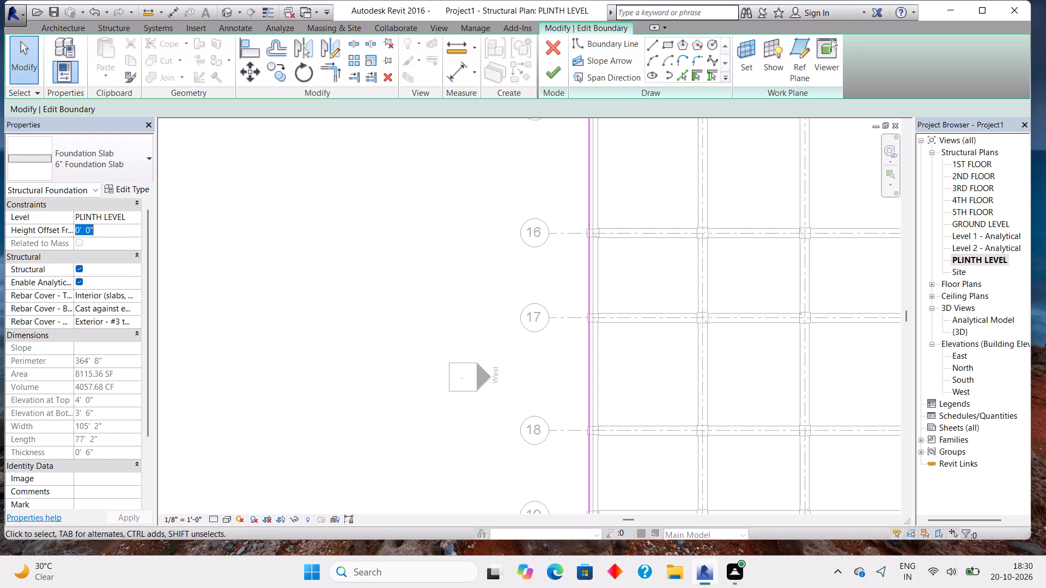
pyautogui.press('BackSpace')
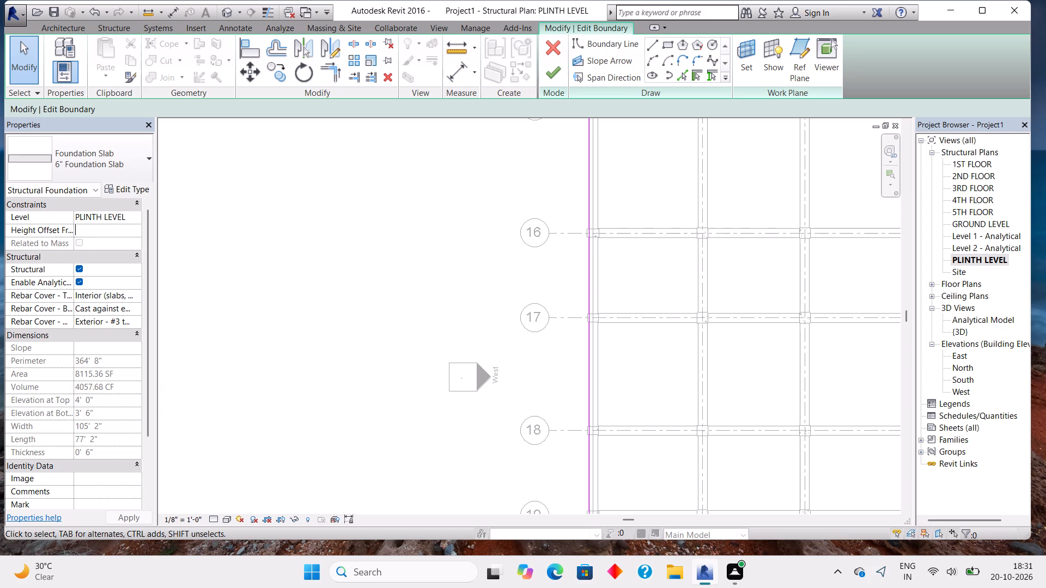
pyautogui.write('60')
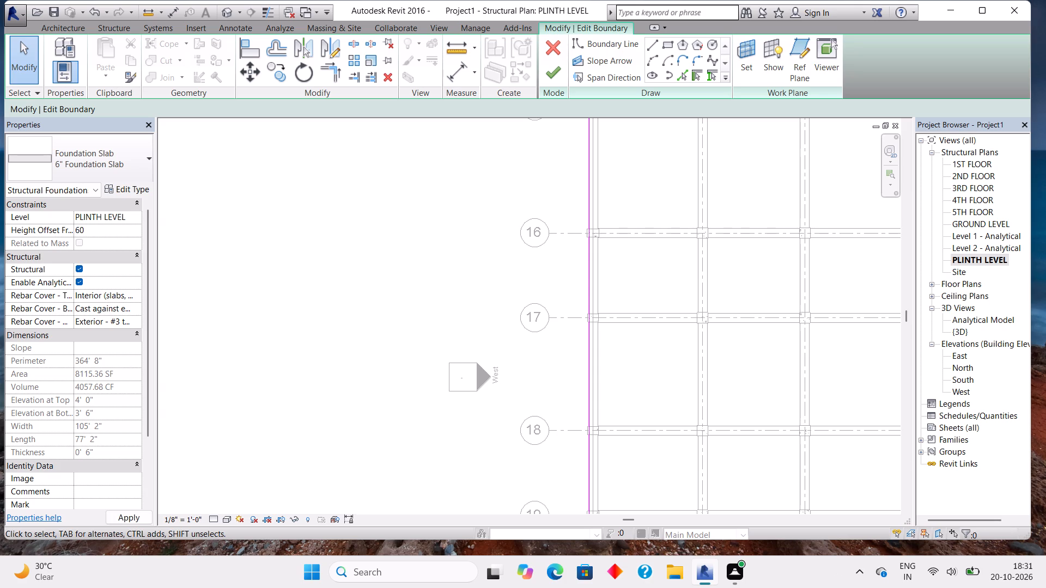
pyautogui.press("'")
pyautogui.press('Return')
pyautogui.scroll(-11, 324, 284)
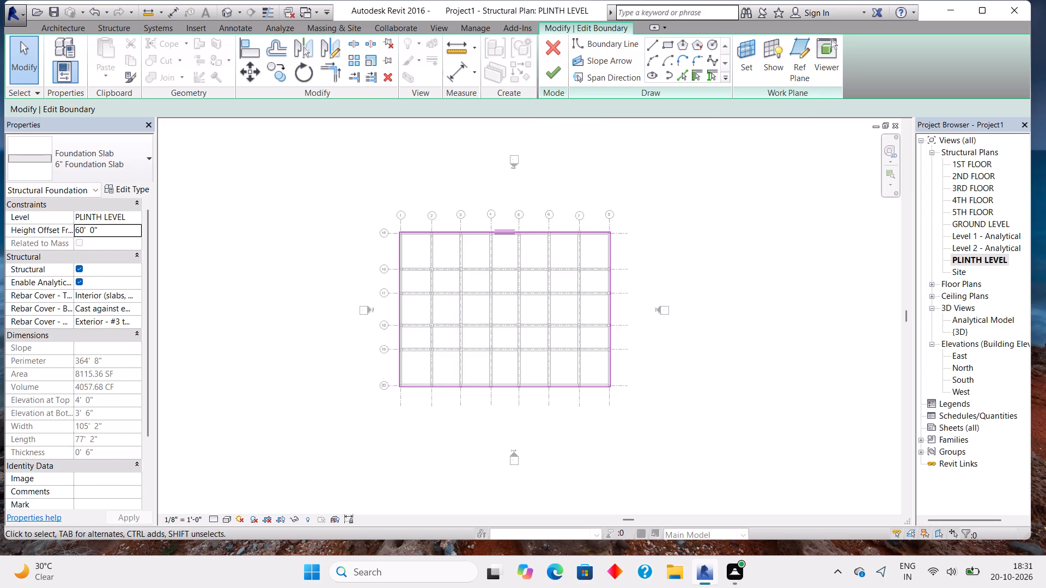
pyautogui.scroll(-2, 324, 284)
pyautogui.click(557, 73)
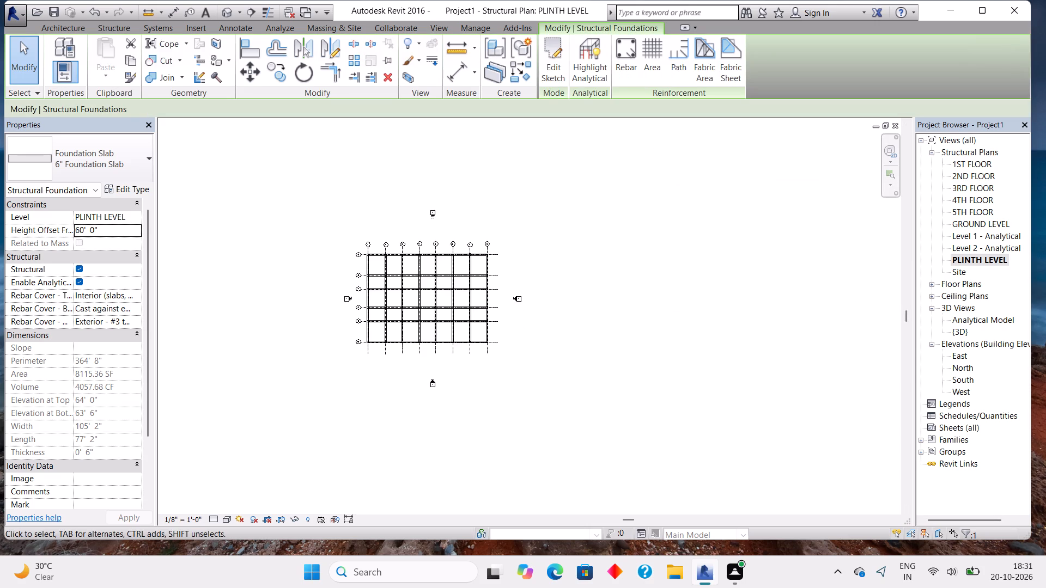
# Examine the plinth beams and slabs from several angles in the {3D} view to check the slab's height offset.
pyautogui.doubleClick(965, 329)
pyautogui.moveTo(770, 406); pyautogui.dragTo(430, 393, button='middle')
pyautogui.scroll(8, 604, 463)
pyautogui.scroll(-3, 604, 463)
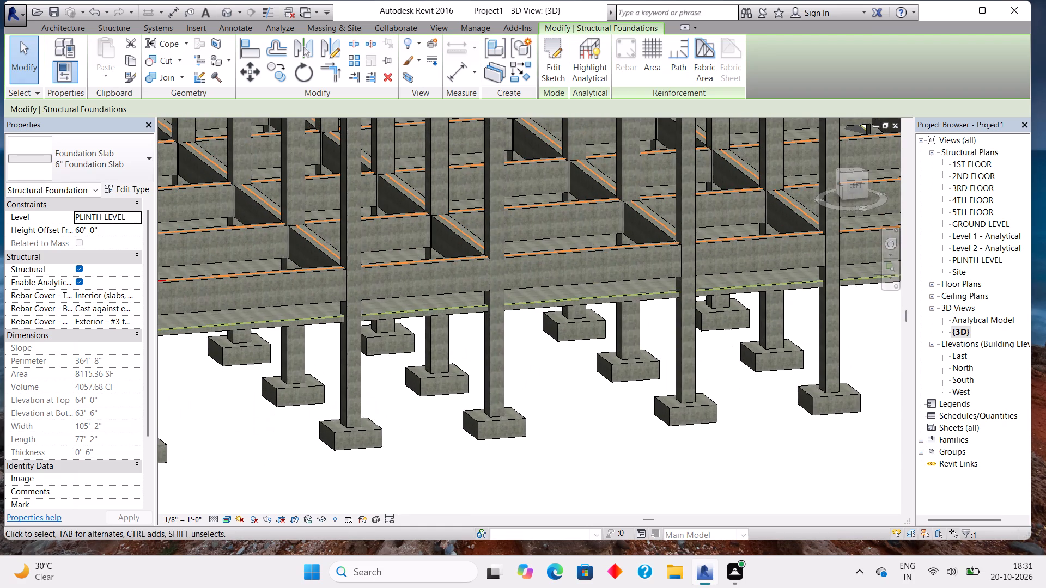
pyautogui.scroll(-4, 630, 373)
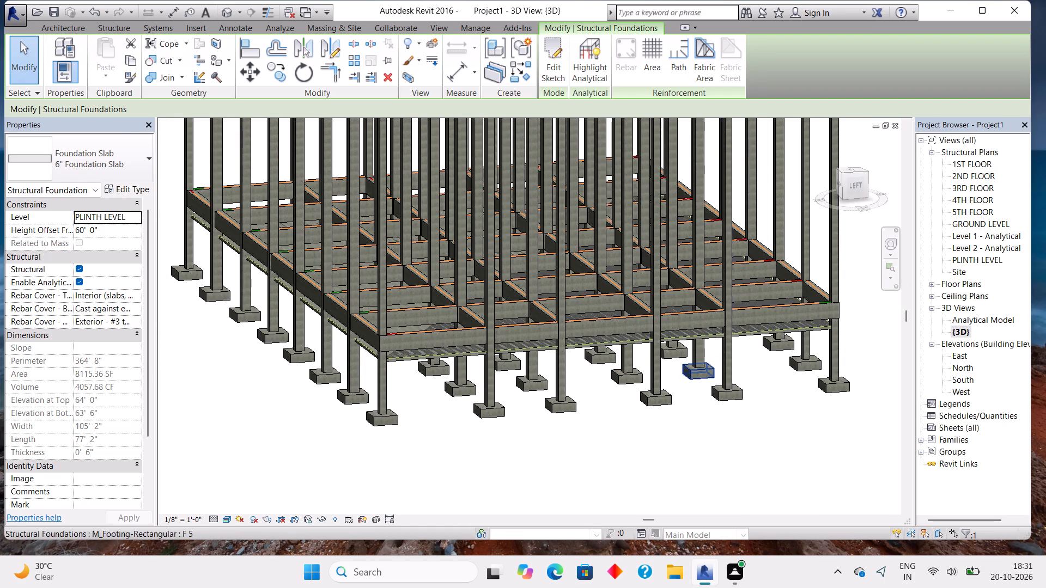
pyautogui.keyDown('shift'); pyautogui.moveTo(730, 354); pyautogui.dragTo(583, 461, button='middle'); pyautogui.keyUp('shift')
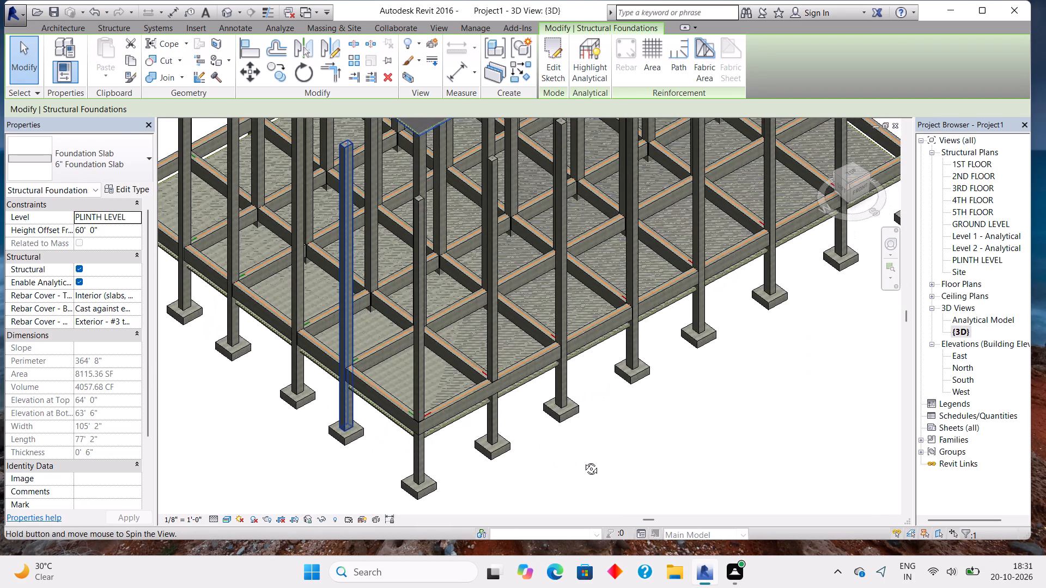
pyautogui.keyDown('shift'); pyautogui.moveTo(583, 461); pyautogui.dragTo(629, 341, button='middle'); pyautogui.keyUp('shift')
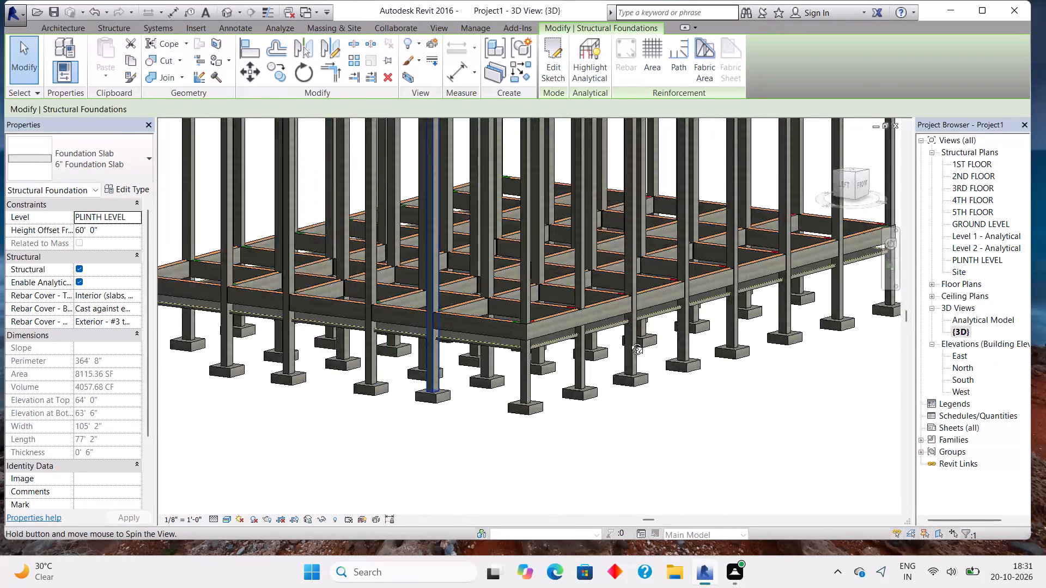
pyautogui.keyDown('shift'); pyautogui.moveTo(629, 341); pyautogui.dragTo(855, 336, button='middle'); pyautogui.keyUp('shift')
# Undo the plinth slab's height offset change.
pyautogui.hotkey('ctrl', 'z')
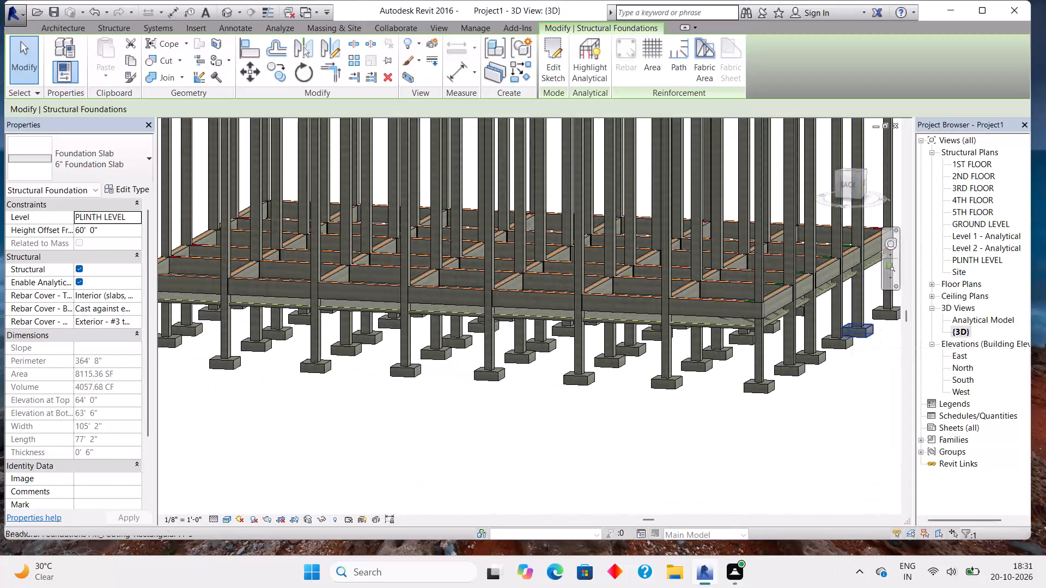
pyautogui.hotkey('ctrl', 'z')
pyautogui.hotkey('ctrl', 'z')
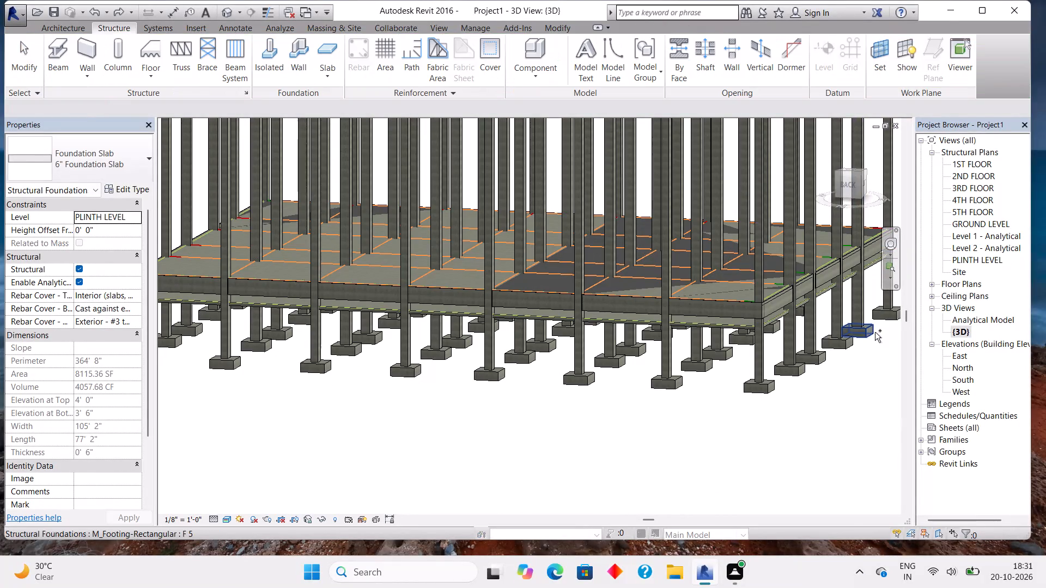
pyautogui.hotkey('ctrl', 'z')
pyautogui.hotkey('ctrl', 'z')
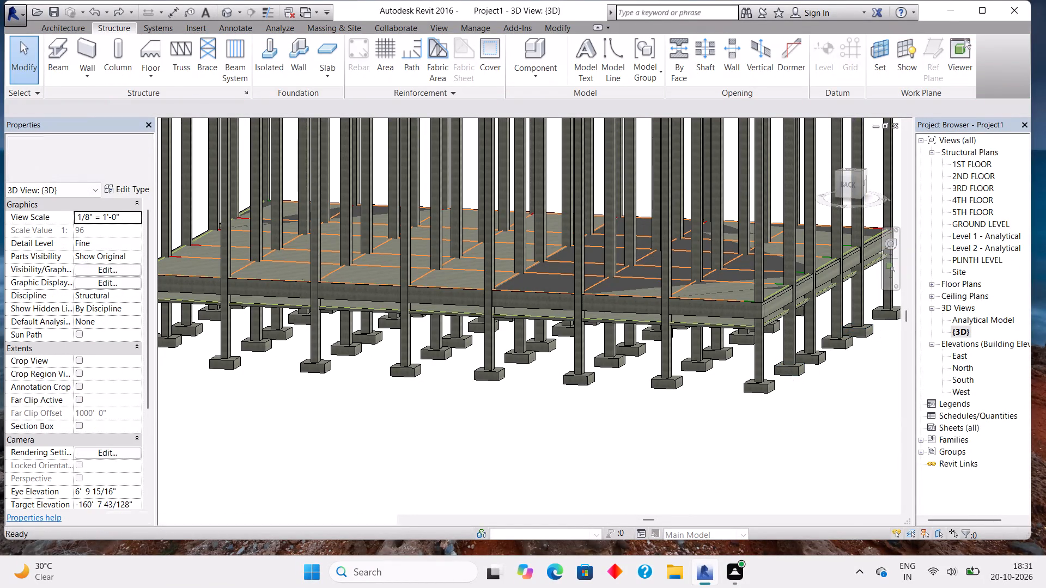
# Undo the creation of the GROUND LEVEL foundation slab and discard its floor boundary sketch.
pyautogui.hotkey('ctrl', 'z')
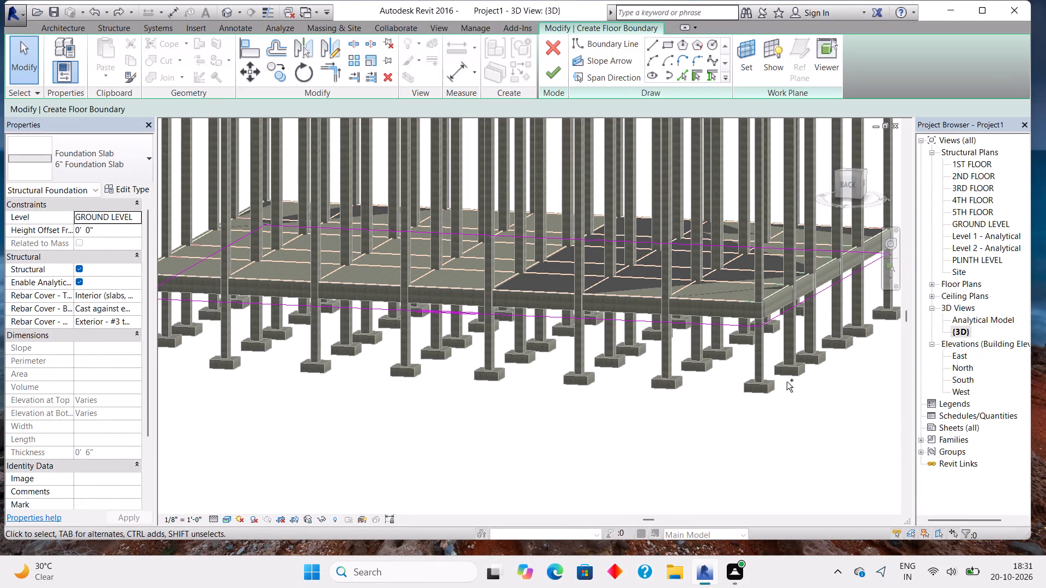
pyautogui.press('Escape')
pyautogui.press('Escape')
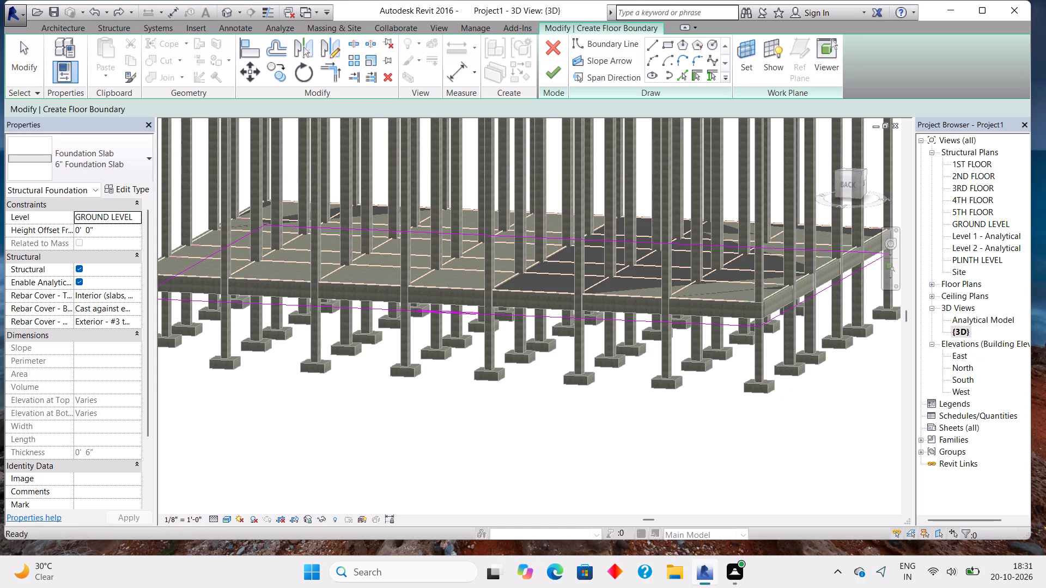
pyautogui.press('Escape')
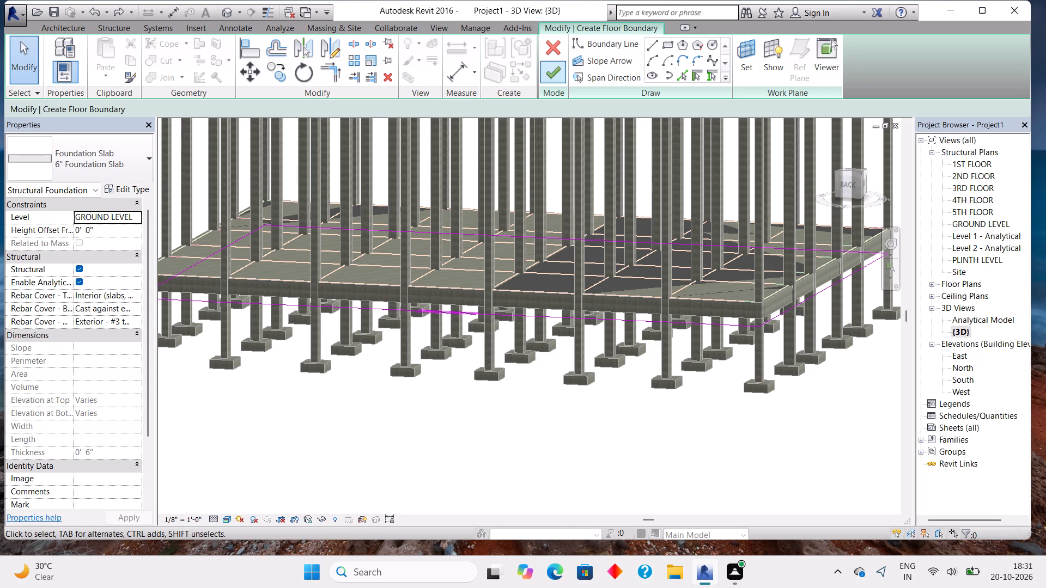
pyautogui.click(556, 50)
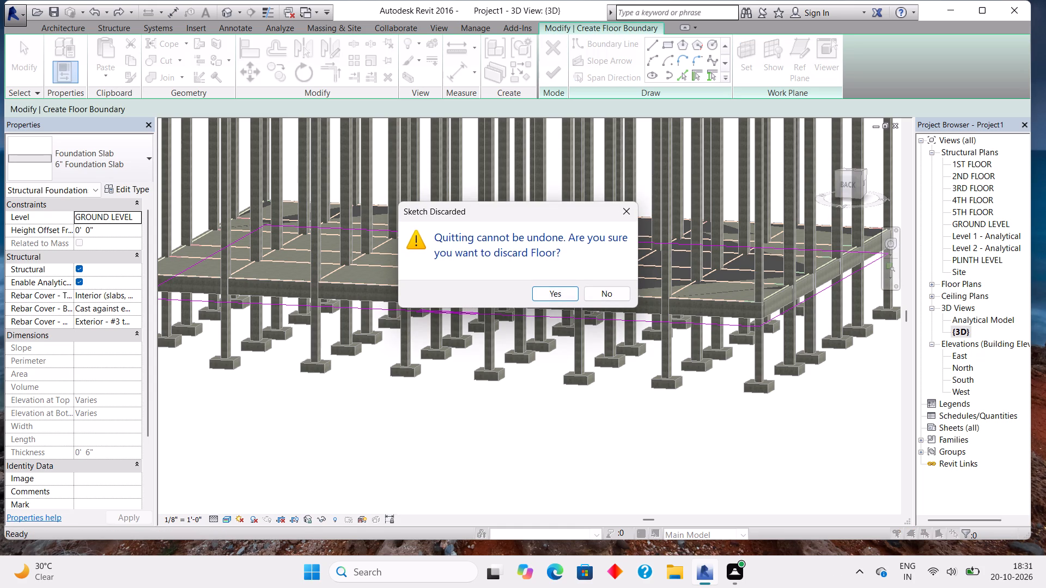
pyautogui.click(563, 291)
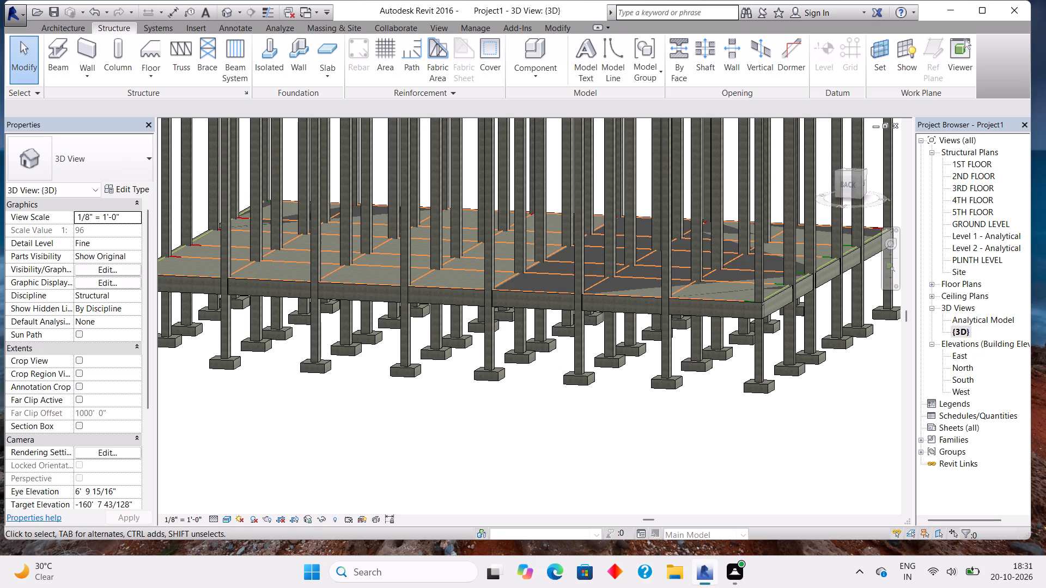
# Examine the plinth slab, beams and footings from above and below, and the whole column structure, in the {3D} view.
pyautogui.keyDown('shift'); pyautogui.moveTo(806, 400); pyautogui.dragTo(625, 396, button='middle'); pyautogui.keyUp('shift')
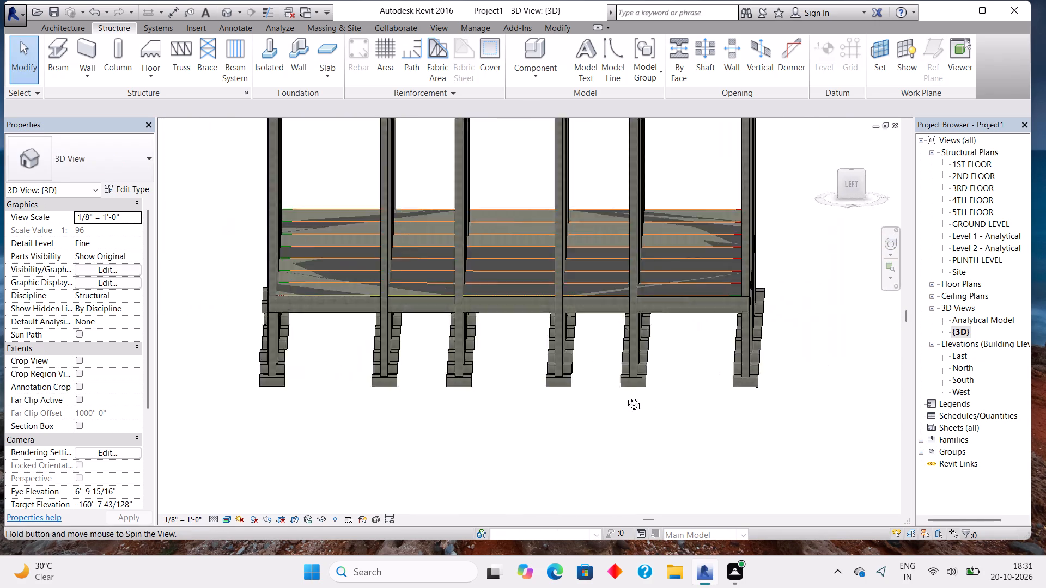
pyautogui.keyDown('shift'); pyautogui.moveTo(625, 396); pyautogui.dragTo(465, 269, button='middle'); pyautogui.keyUp('shift')
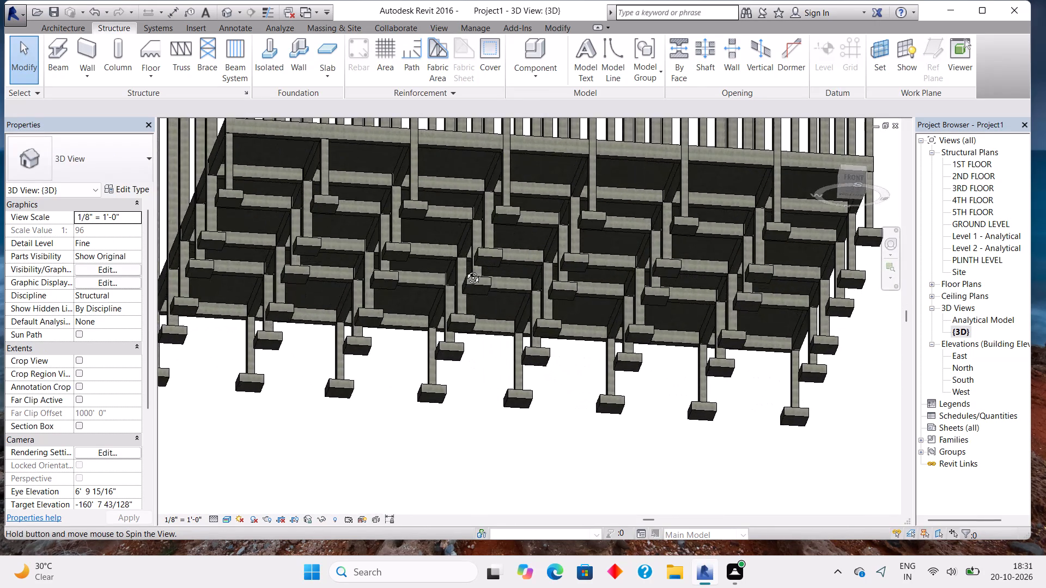
pyautogui.keyDown('shift'); pyautogui.moveTo(465, 269); pyautogui.dragTo(481, 252, button='middle'); pyautogui.keyUp('shift')
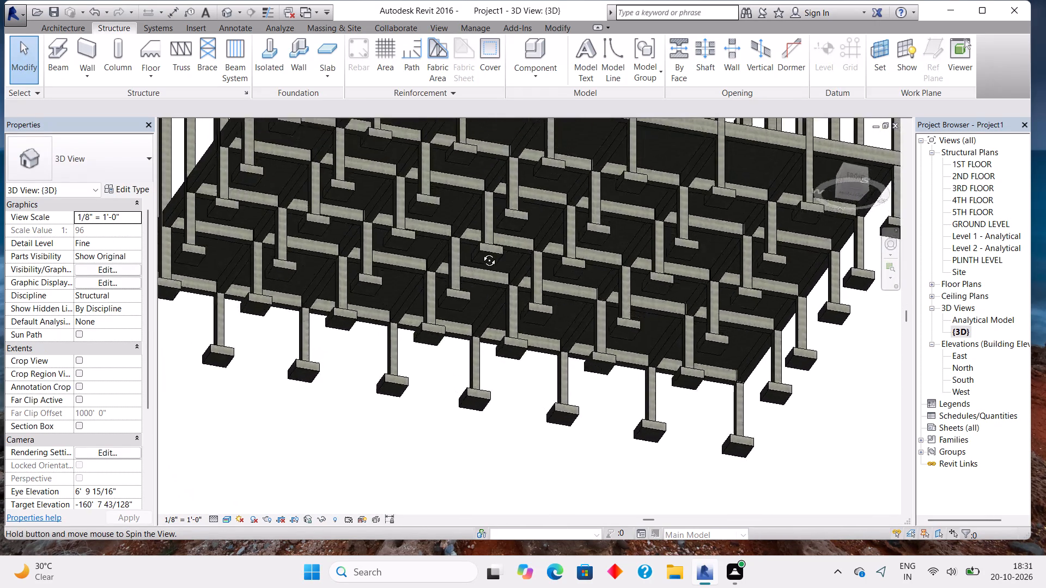
pyautogui.keyDown('shift'); pyautogui.moveTo(481, 252); pyautogui.dragTo(563, 495, button='middle'); pyautogui.keyUp('shift')
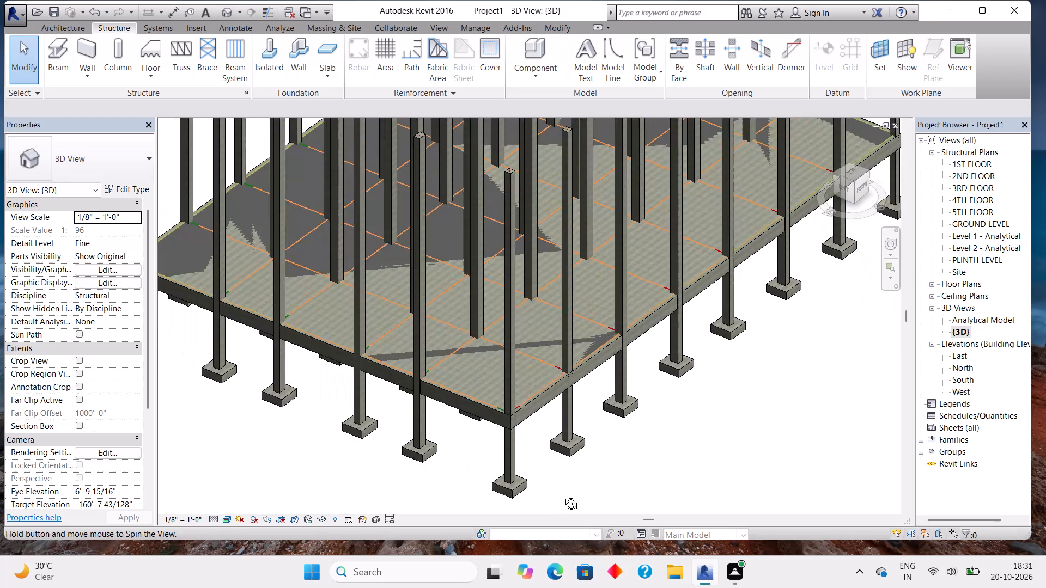
pyautogui.keyDown('shift'); pyautogui.moveTo(563, 495); pyautogui.dragTo(686, 433, button='middle'); pyautogui.keyUp('shift')
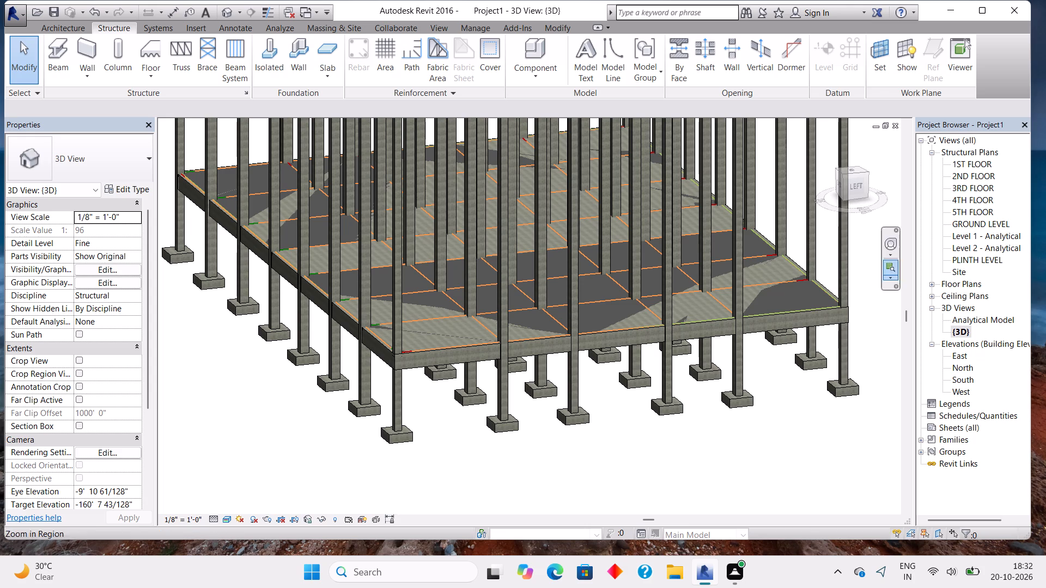
pyautogui.scroll(-8, 670, 303)
pyautogui.scroll(1, 658, 277)
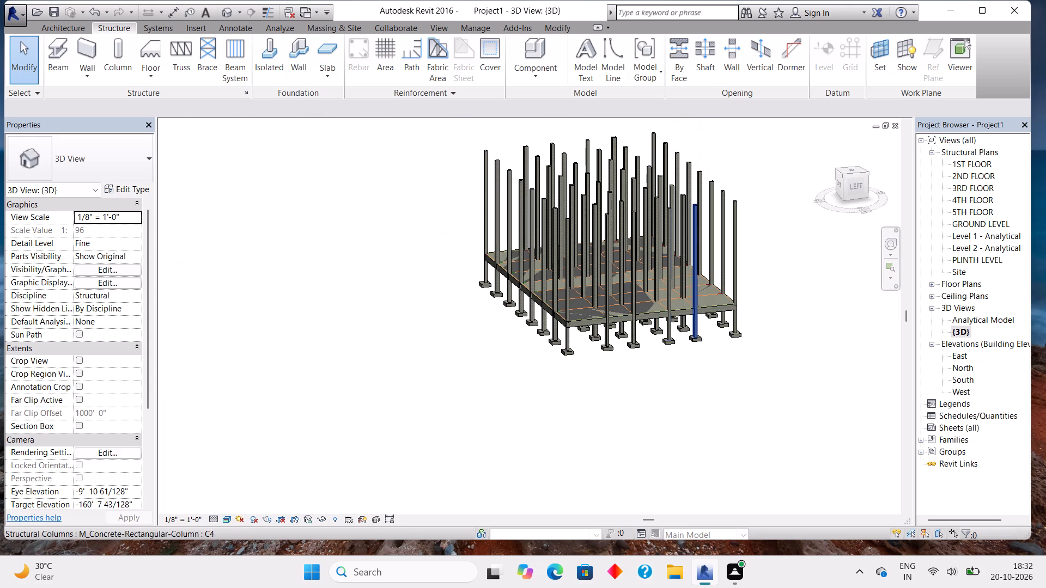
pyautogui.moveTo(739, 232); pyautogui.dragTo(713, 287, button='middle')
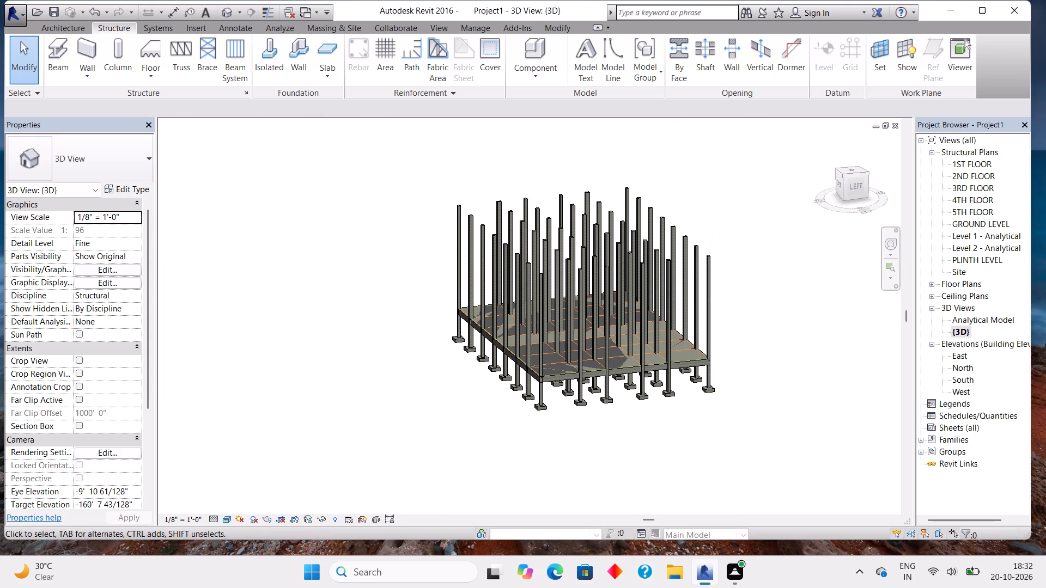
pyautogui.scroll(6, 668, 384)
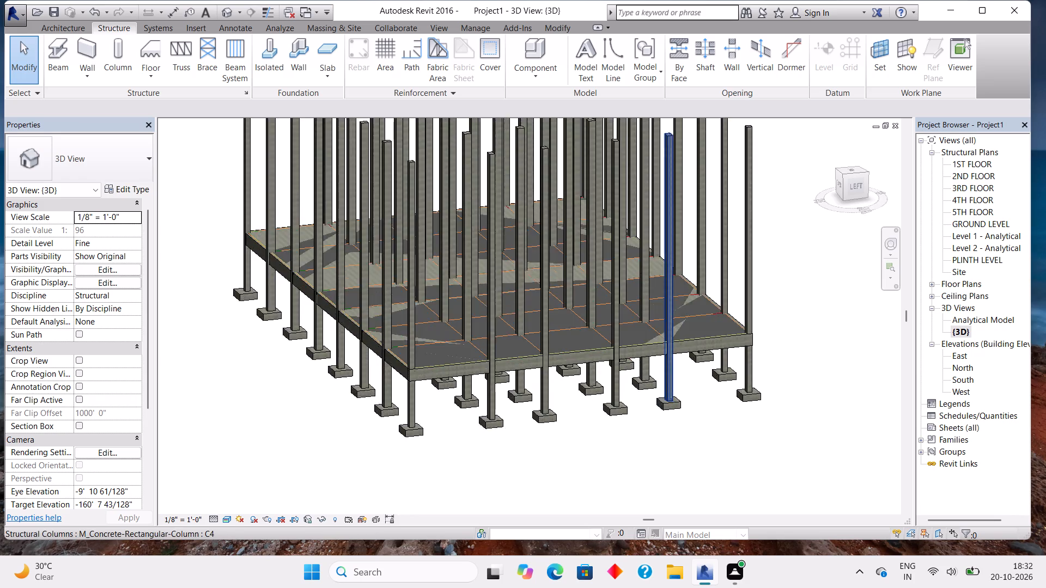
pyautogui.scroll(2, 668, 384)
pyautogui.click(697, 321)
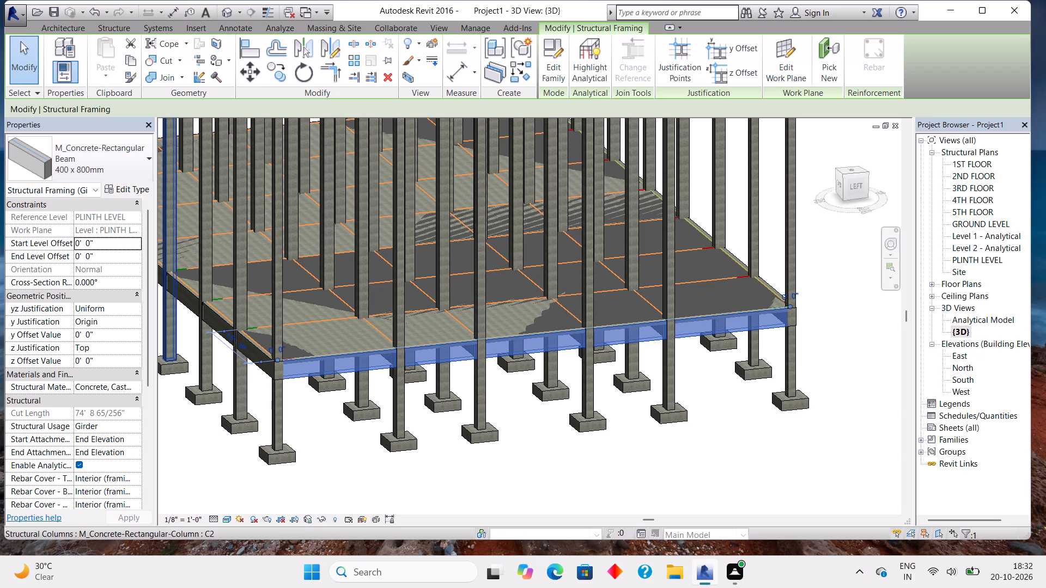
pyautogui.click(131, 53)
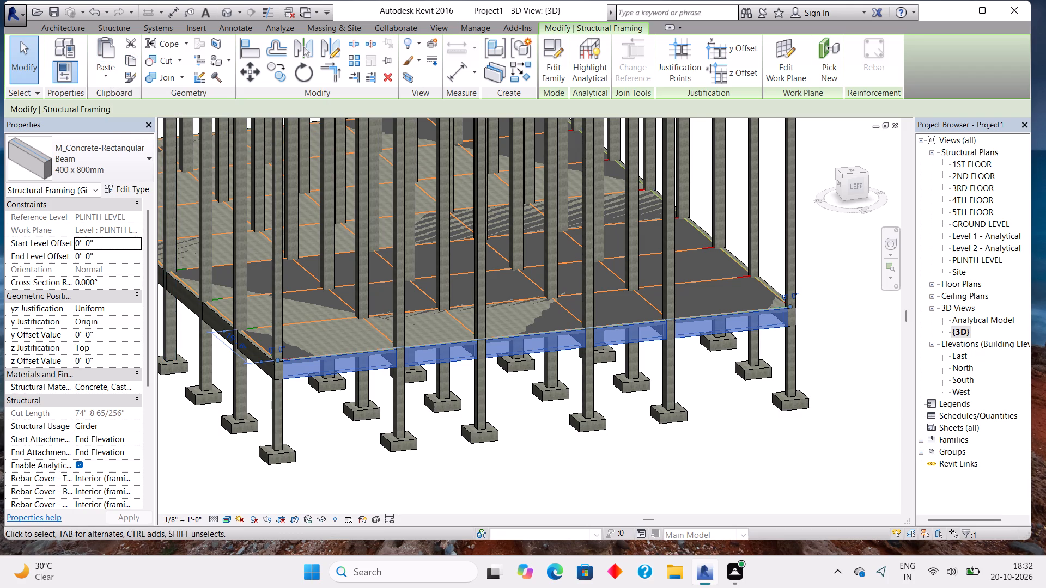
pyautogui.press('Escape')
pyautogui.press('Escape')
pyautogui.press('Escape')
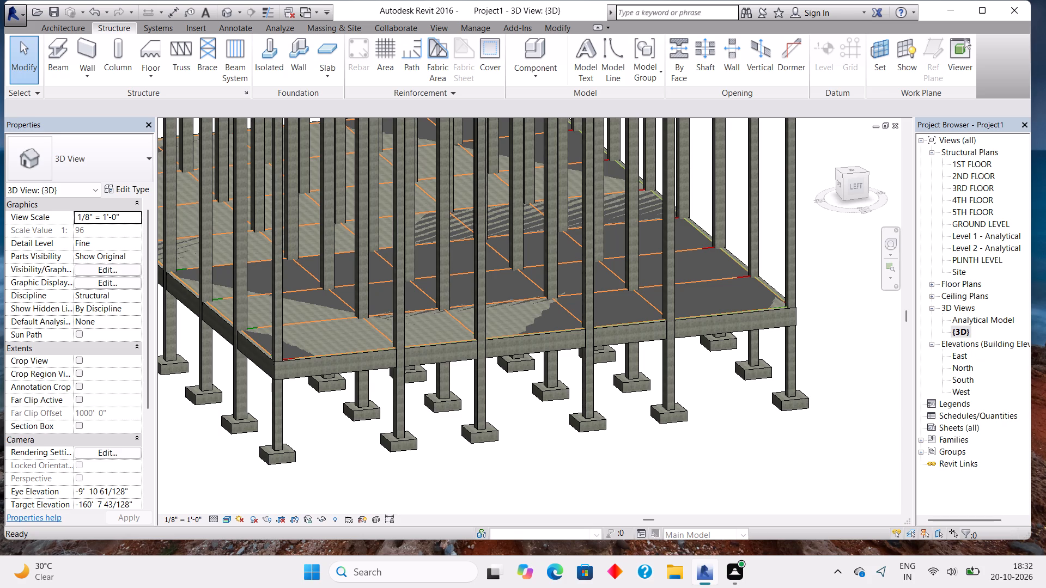
# In the PLINTH LEVEL structural plan, select the whole structure, filter it to Structural Framing (Girder) only, and copy those beams to the clipboard.
pyautogui.doubleClick(970, 262)
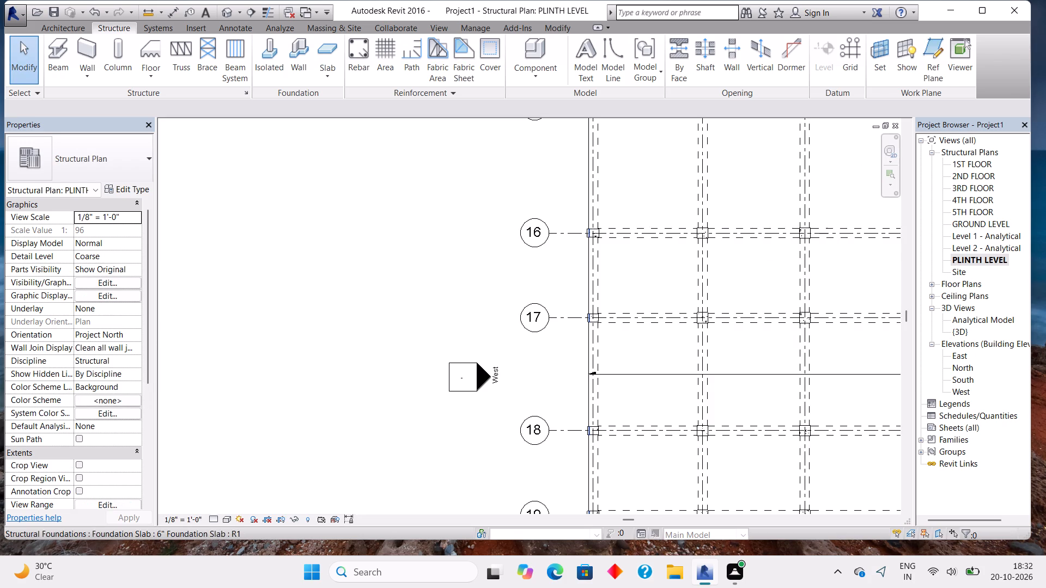
pyautogui.scroll(-5, 765, 351)
pyautogui.moveTo(775, 339); pyautogui.dragTo(567, 279, button='middle')
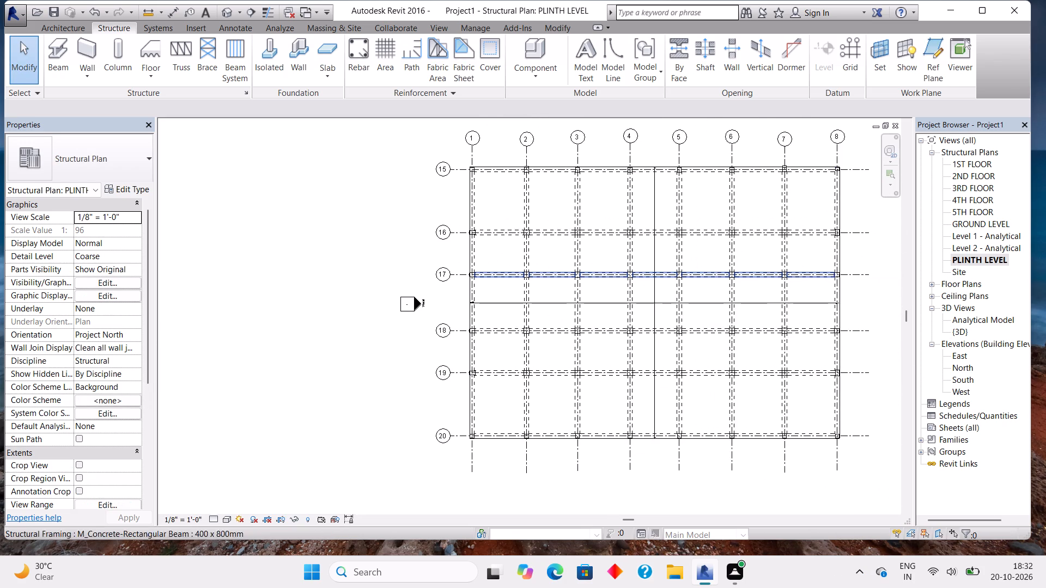
pyautogui.moveTo(759, 264); pyautogui.dragTo(666, 248, button='middle')
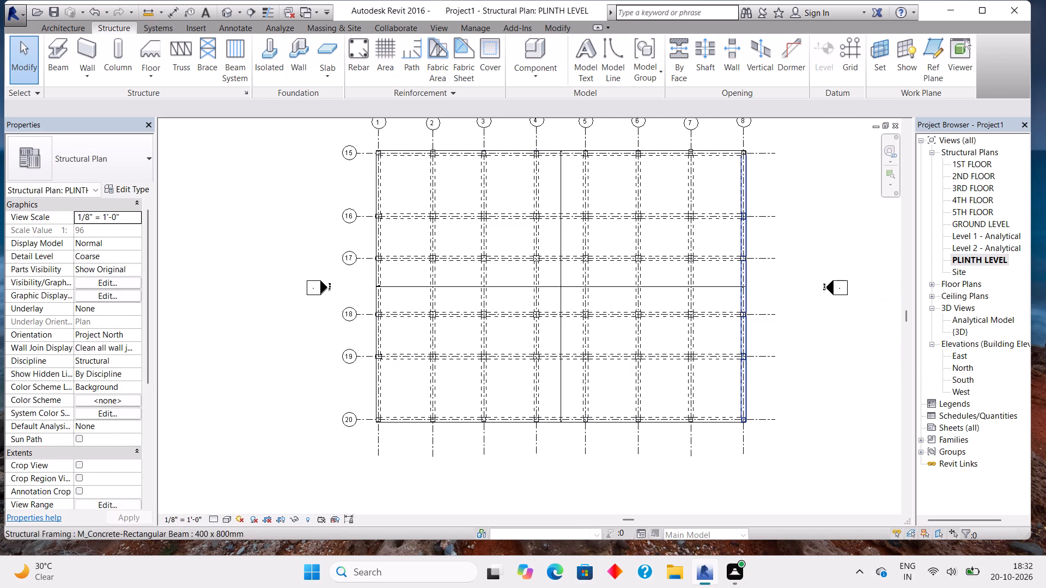
pyautogui.moveTo(769, 145); pyautogui.dragTo(463, 400)
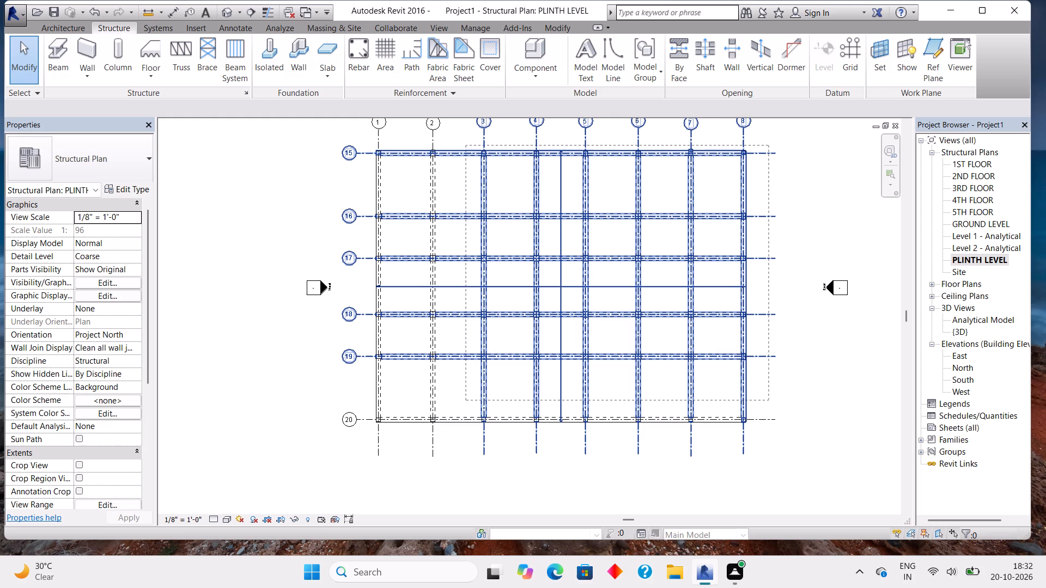
pyautogui.moveTo(463, 400); pyautogui.dragTo(345, 437)
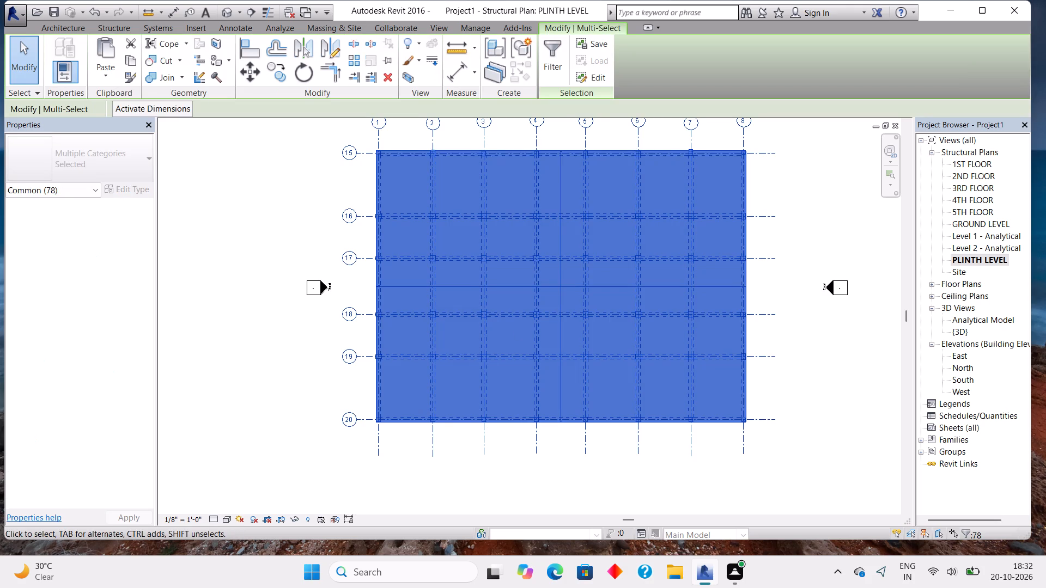
pyautogui.click(543, 66)
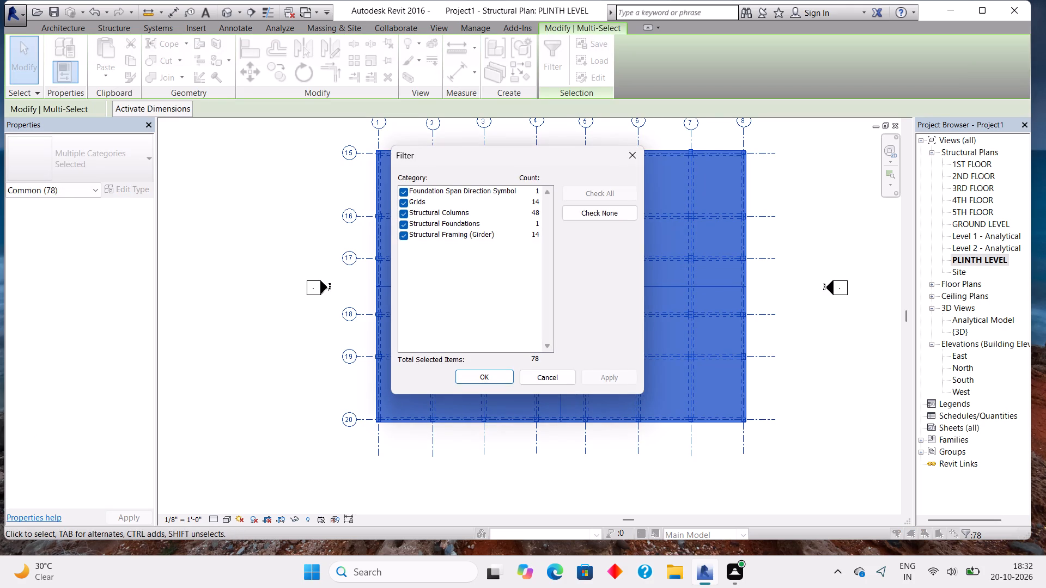
pyautogui.click(405, 224)
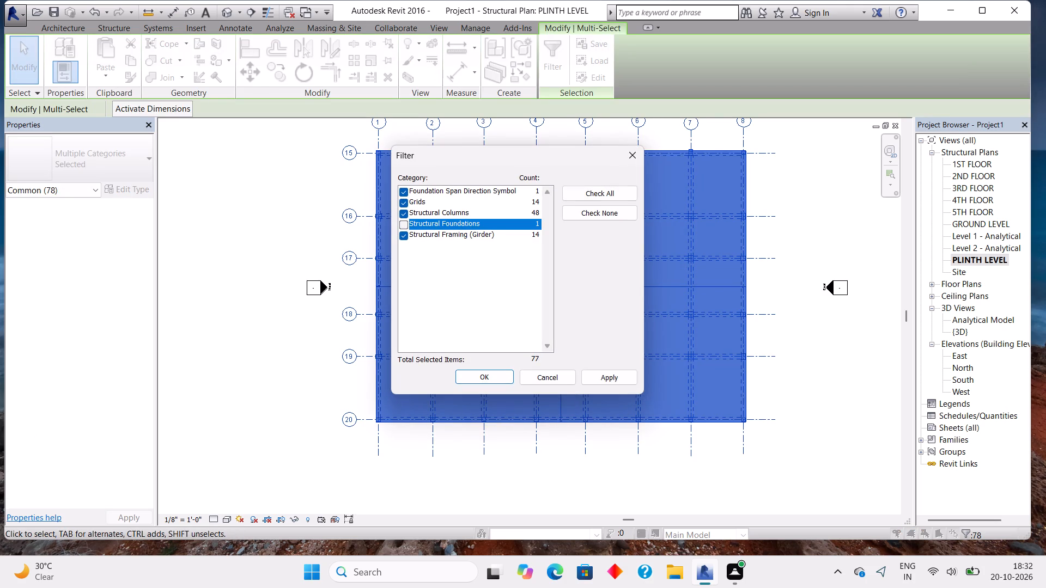
pyautogui.click(402, 215)
pyautogui.click(400, 203)
pyautogui.click(402, 196)
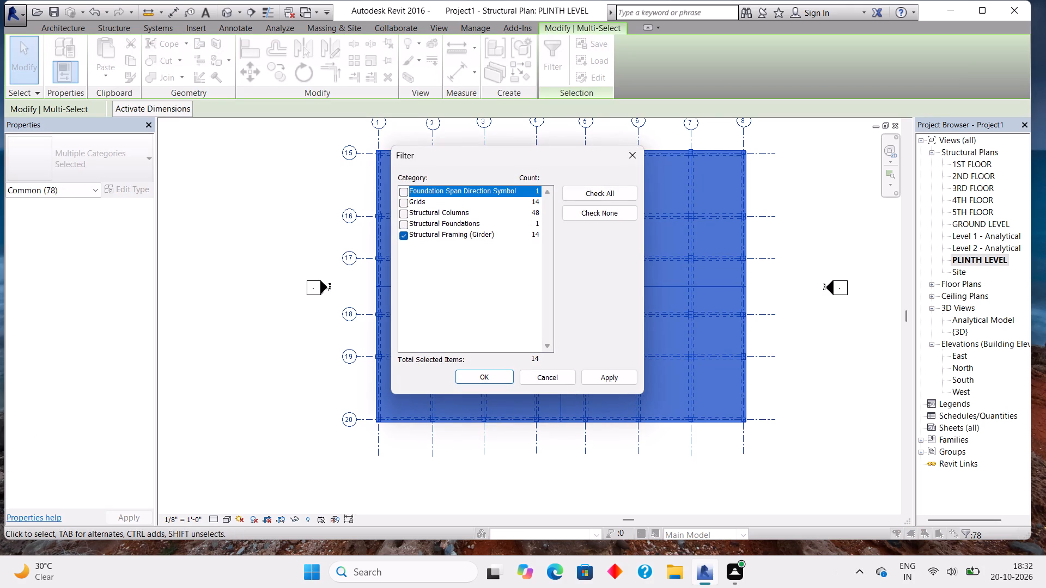
pyautogui.click(495, 370)
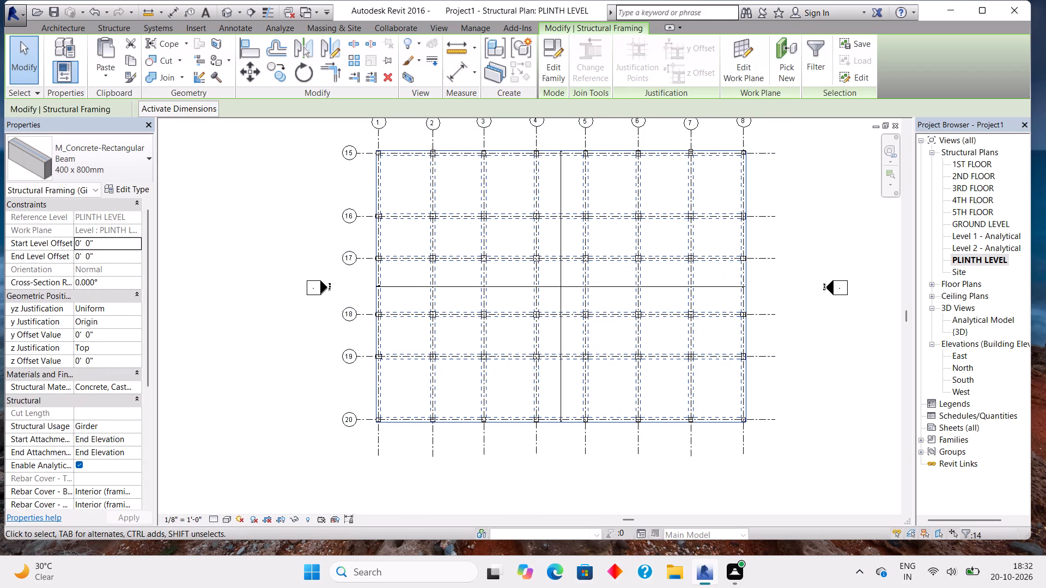
pyautogui.click(127, 61)
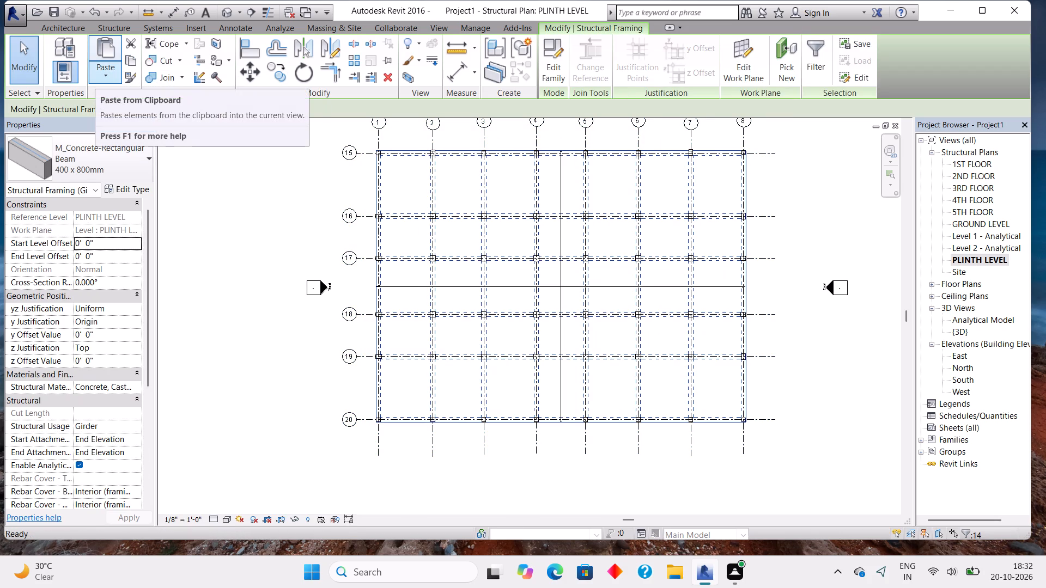
# Paste the copied plinth beams aligned to the selected levels 1ST FLOOR through 5TH FLOOR.
pyautogui.click(99, 80)
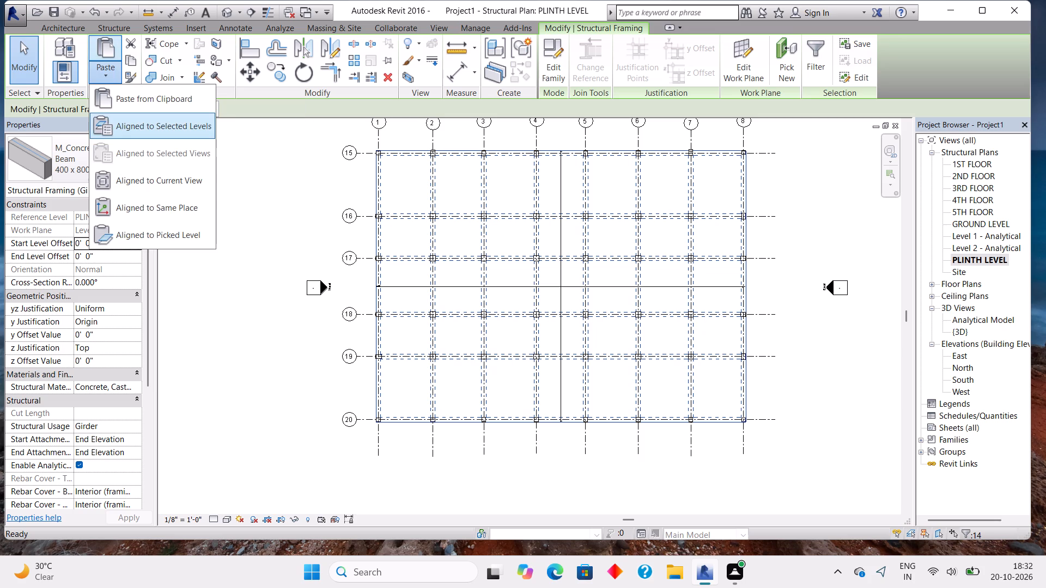
pyautogui.click(142, 134)
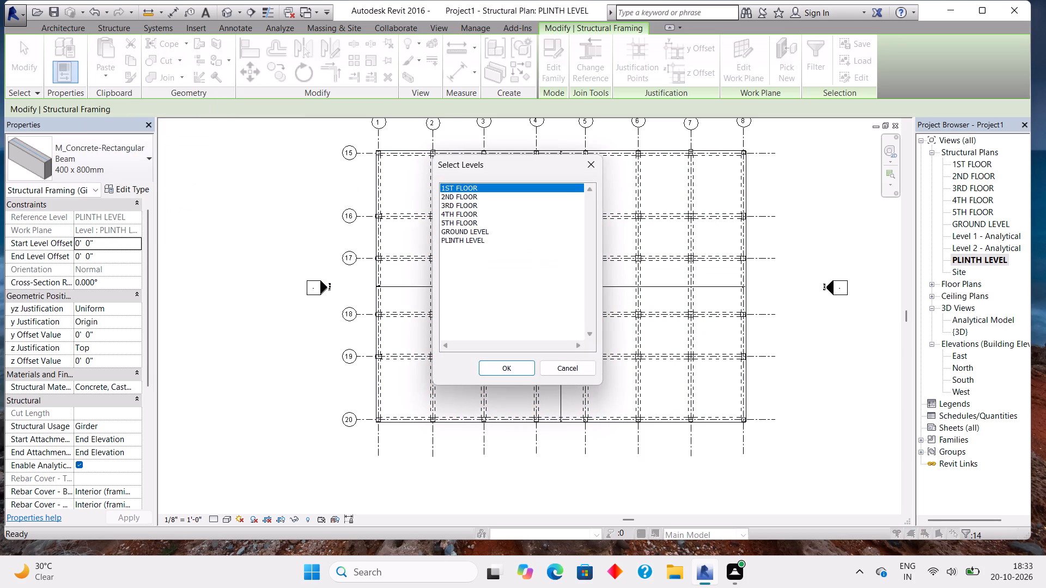
pyautogui.moveTo(479, 182); pyautogui.dragTo(487, 228)
pyautogui.moveTo(460, 185); pyautogui.dragTo(476, 224)
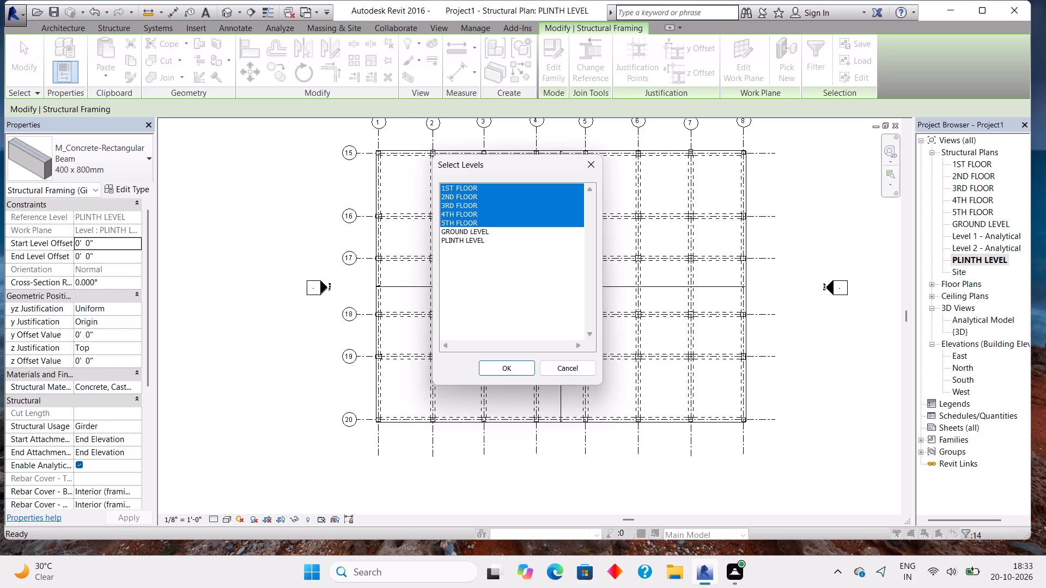
pyautogui.click(503, 366)
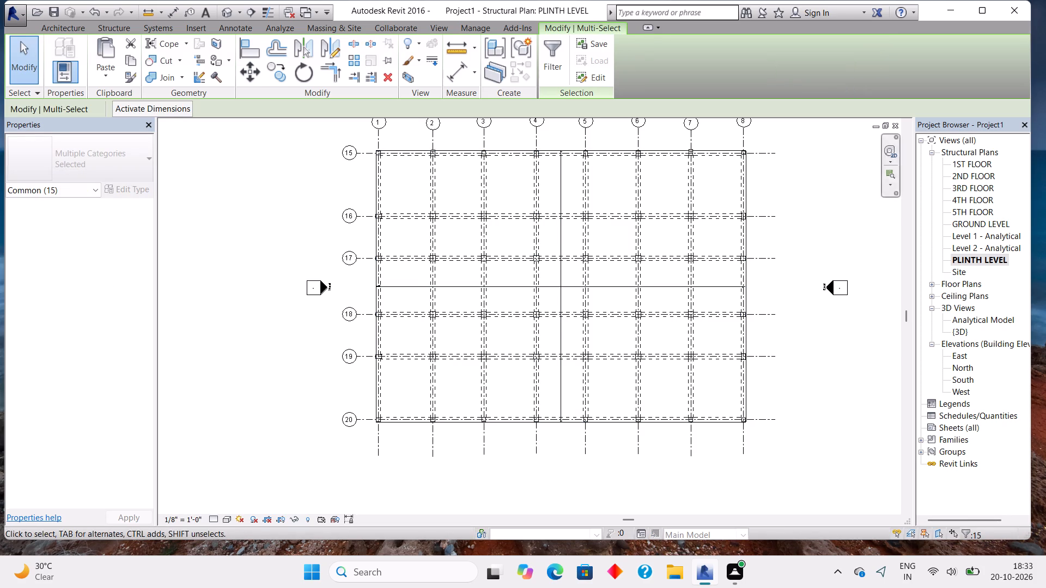
# Examine the beams on all floors of the frame from several sides in the {3D} view.
pyautogui.doubleClick(961, 334)
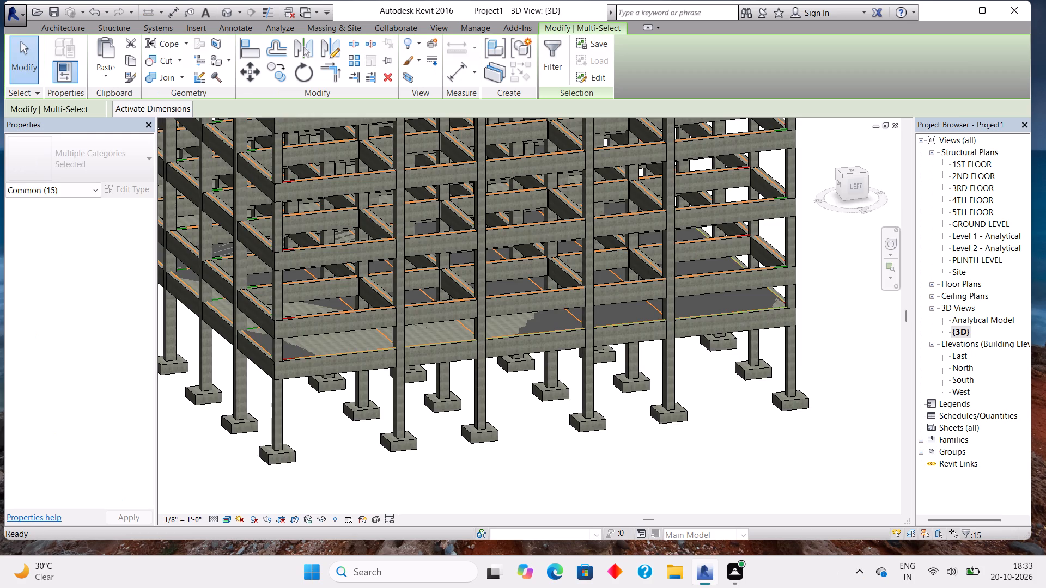
pyautogui.scroll(-5, 830, 290)
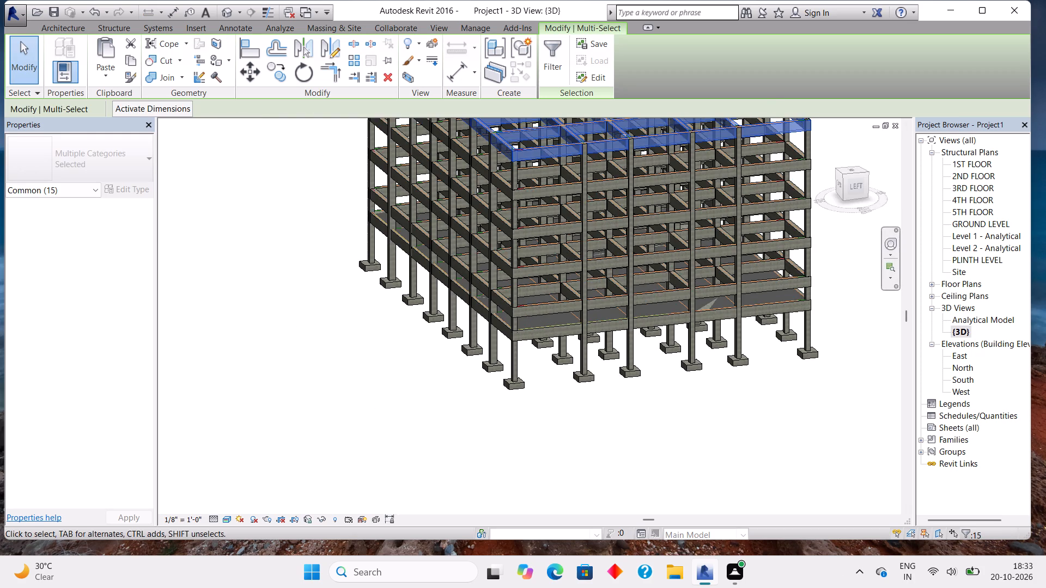
pyautogui.moveTo(837, 281); pyautogui.dragTo(795, 353, button='middle')
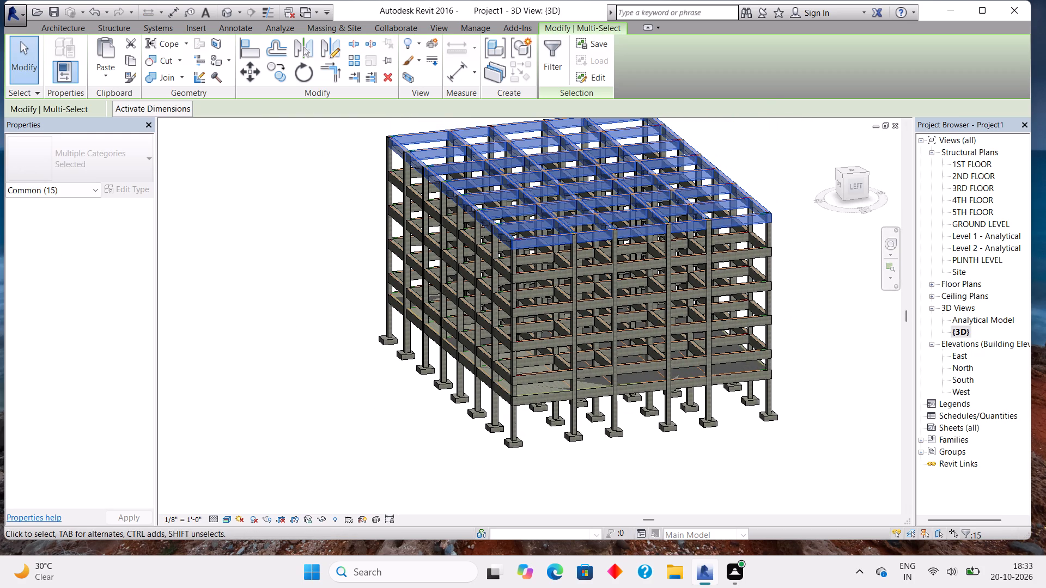
pyautogui.press('Escape')
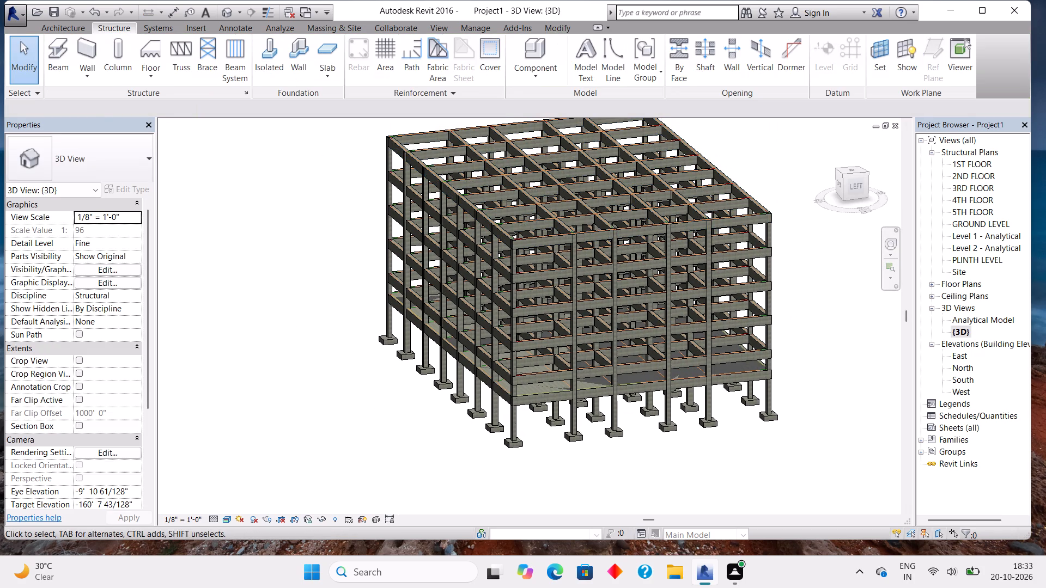
pyautogui.keyDown('shift'); pyautogui.moveTo(807, 328); pyautogui.dragTo(703, 310, button='middle'); pyautogui.keyUp('shift')
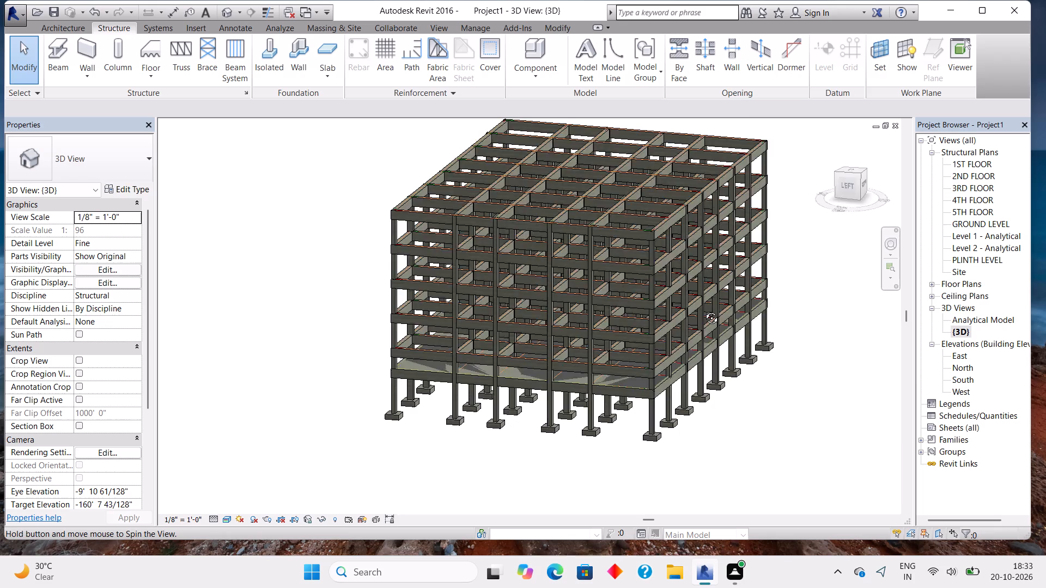
pyautogui.keyDown('shift'); pyautogui.moveTo(703, 310); pyautogui.dragTo(562, 266, button='middle'); pyautogui.keyUp('shift')
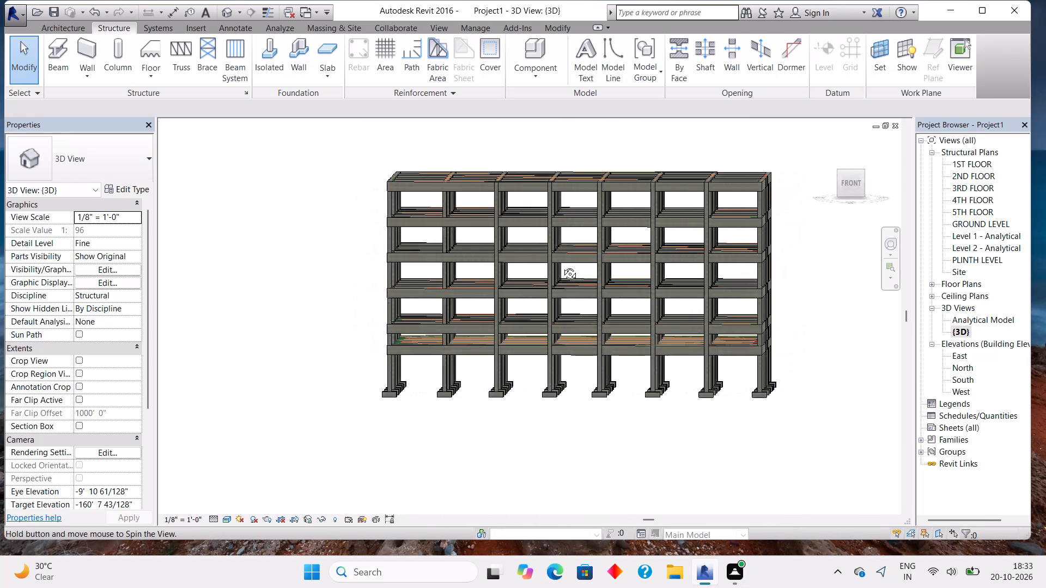
pyautogui.keyDown('shift'); pyautogui.moveTo(562, 266); pyautogui.dragTo(643, 287, button='middle'); pyautogui.keyUp('shift')
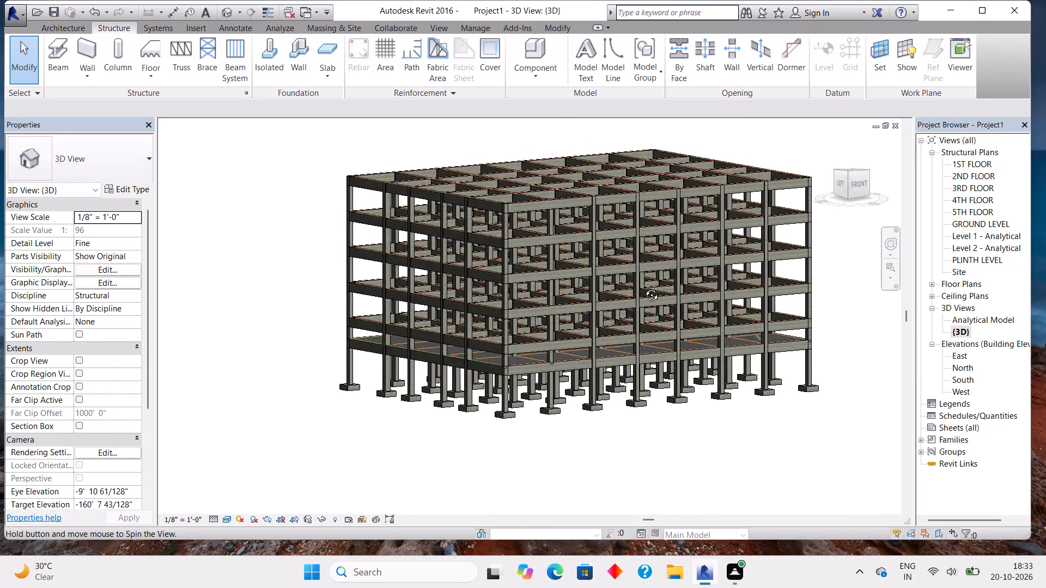
pyautogui.keyDown('shift'); pyautogui.moveTo(643, 287); pyautogui.dragTo(720, 310, button='middle'); pyautogui.keyUp('shift')
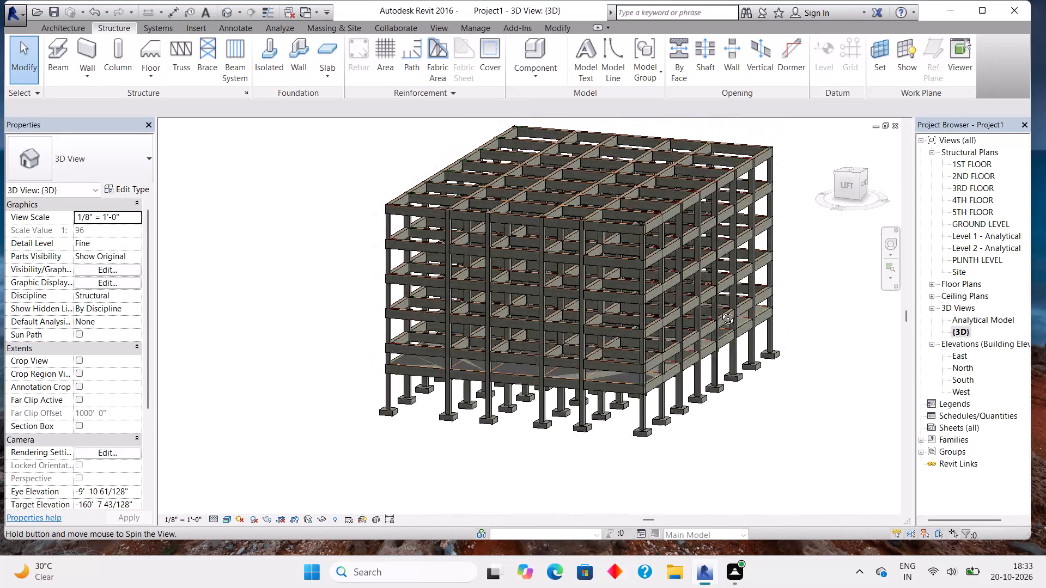
pyautogui.keyDown('shift'); pyautogui.moveTo(720, 310); pyautogui.dragTo(835, 271, button='middle'); pyautogui.keyUp('shift')
# In the Site plan, create a 6" Foundation Slab with a rectangular boundary from grid intersection 1/15 to 8/20, about 104' by 76'.
pyautogui.doubleClick(955, 273)
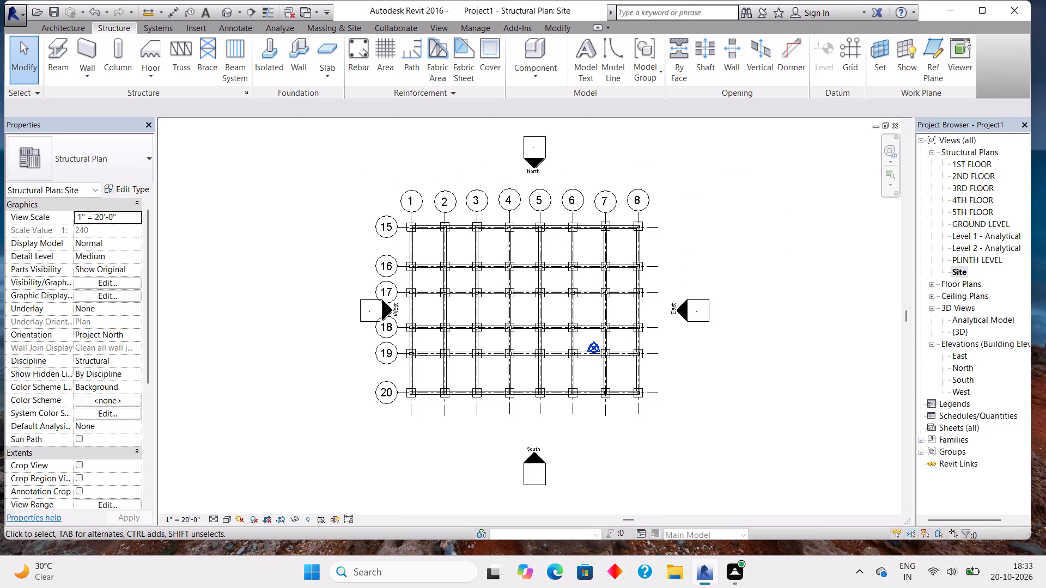
pyautogui.scroll(2, 685, 375)
pyautogui.moveTo(685, 375); pyautogui.dragTo(780, 373, button='middle')
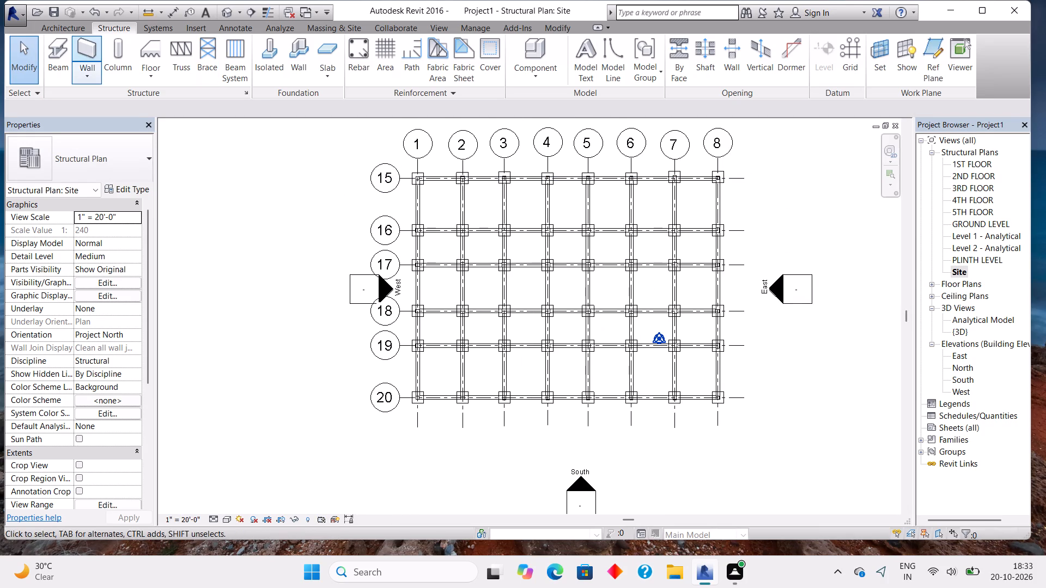
pyautogui.click(315, 57)
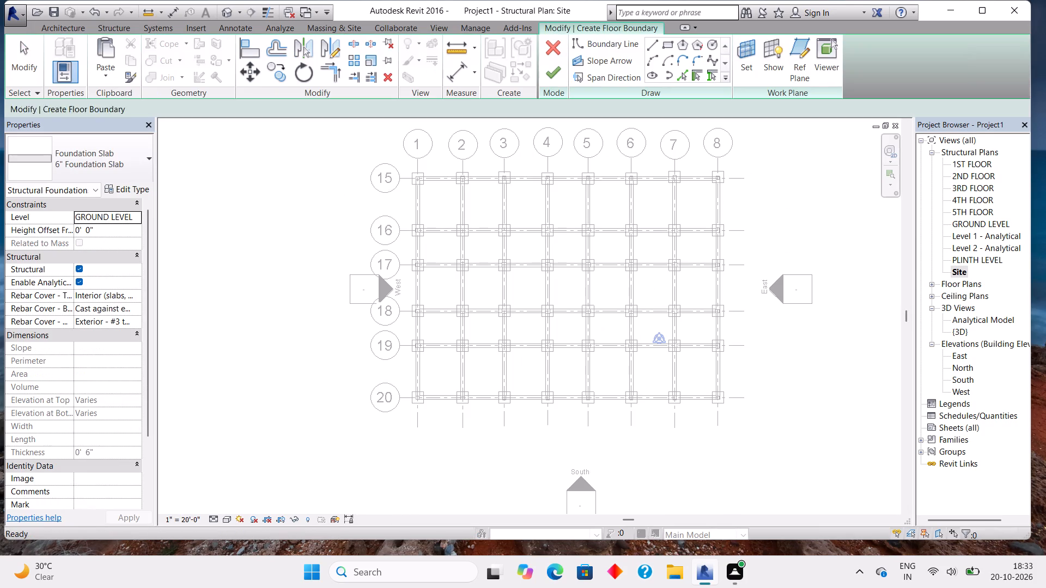
pyautogui.click(417, 179)
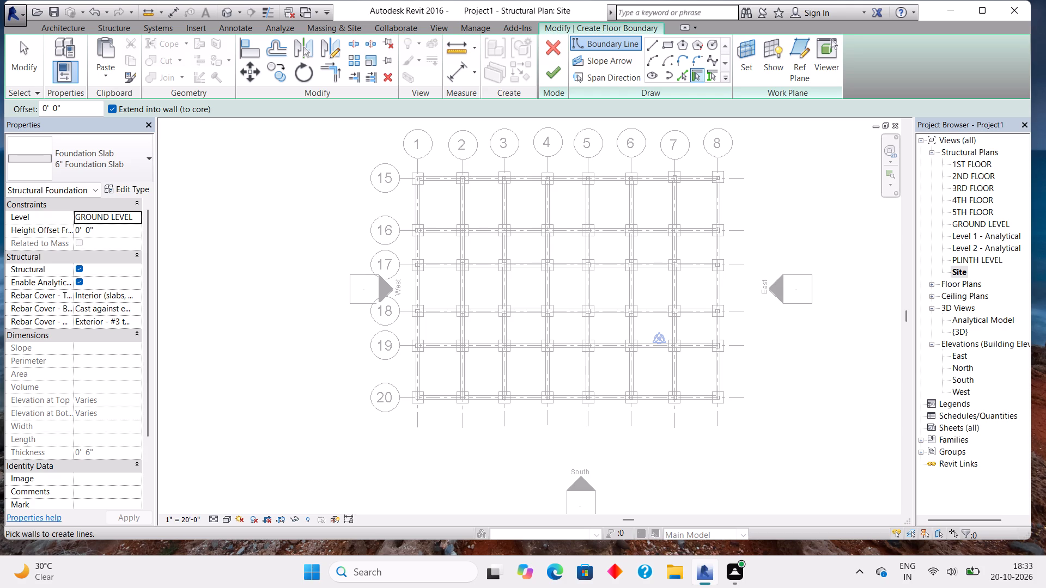
pyautogui.click(667, 43)
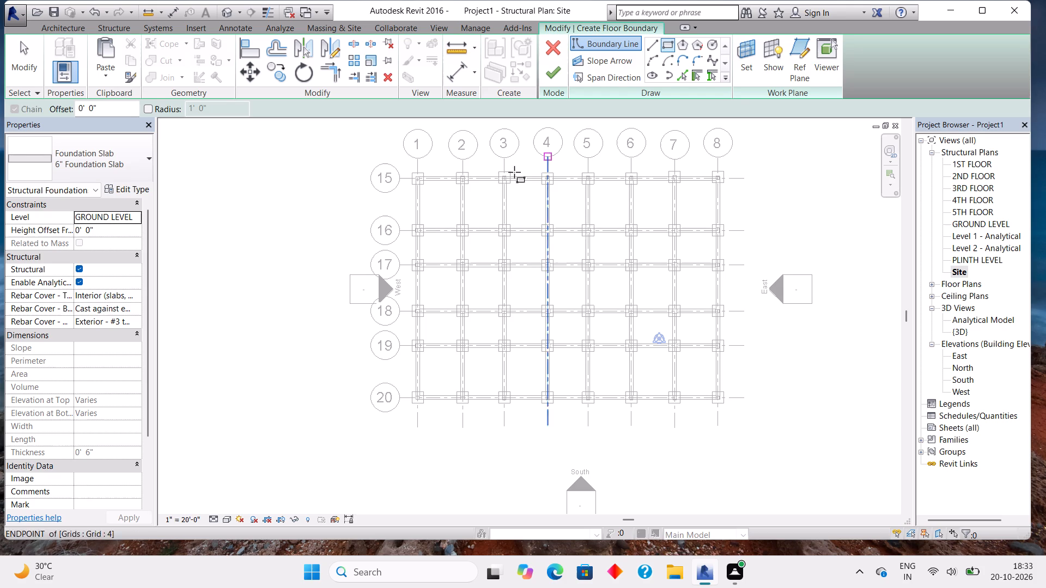
pyautogui.click(417, 178)
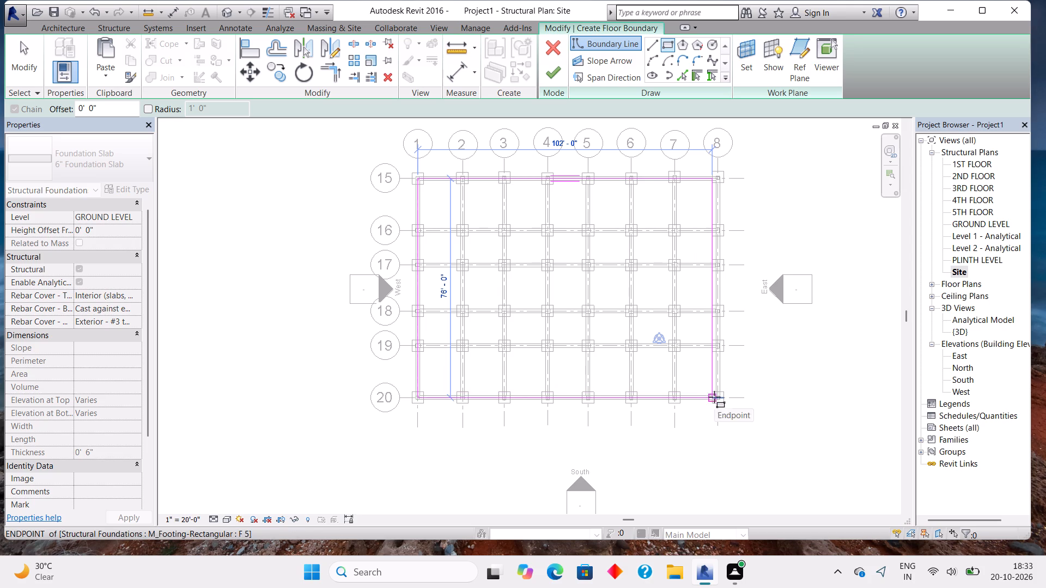
pyautogui.scroll(2, 715, 398)
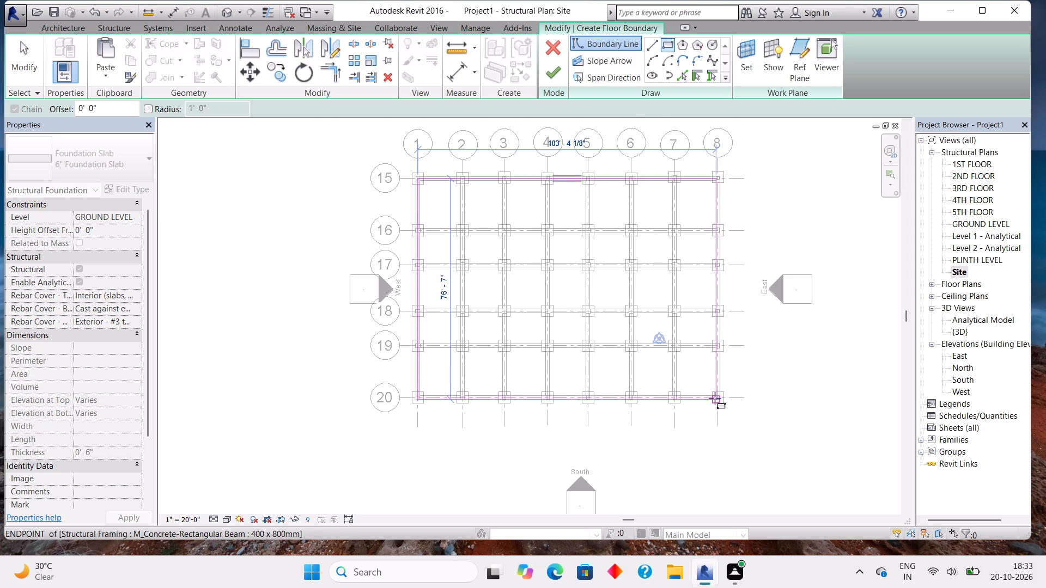
pyautogui.scroll(4, 715, 398)
pyautogui.click(720, 399)
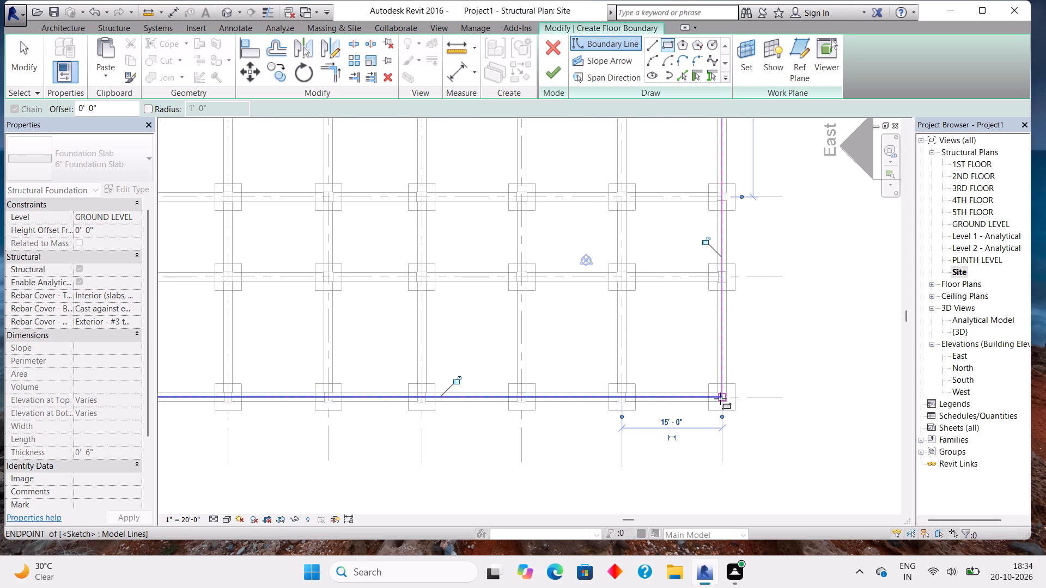
pyautogui.click(548, 75)
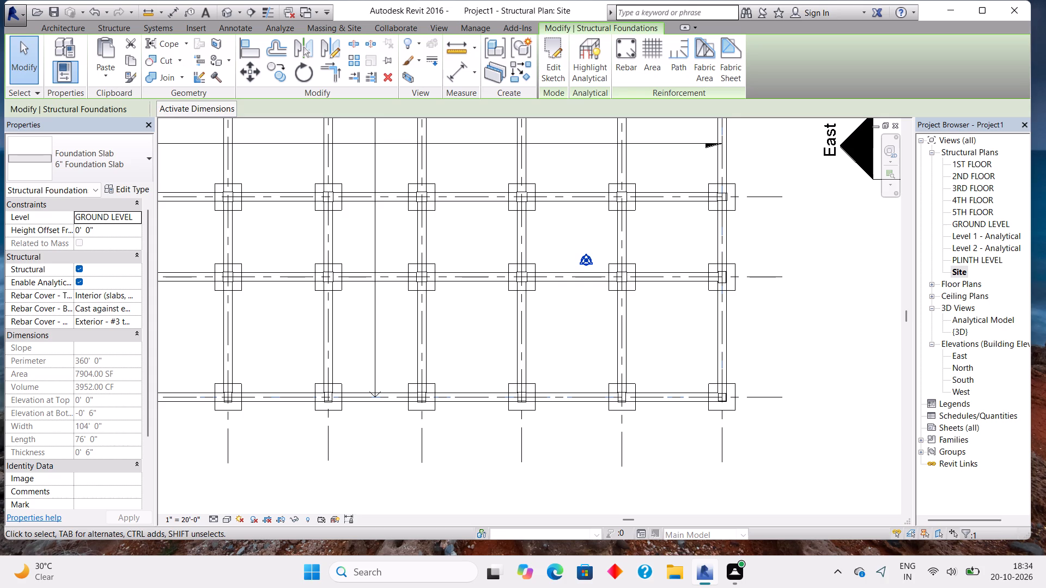
# In the {3D} view, nudge the foundation slab down to the footings, at a height offset of -8' 7 125/128" from GROUND LEVEL.
pyautogui.doubleClick(963, 334)
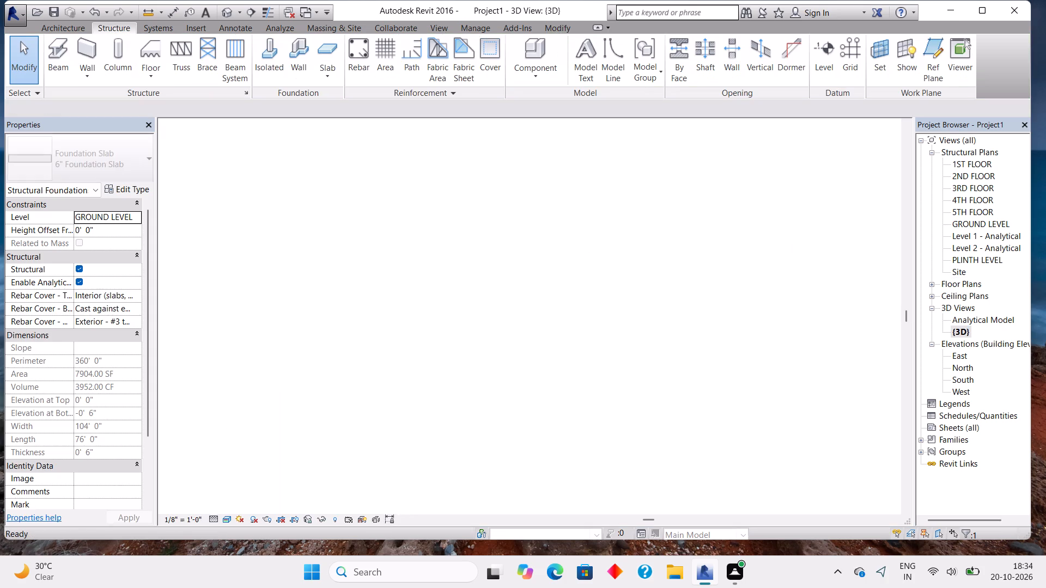
pyautogui.moveTo(818, 412); pyautogui.dragTo(697, 388, button='middle')
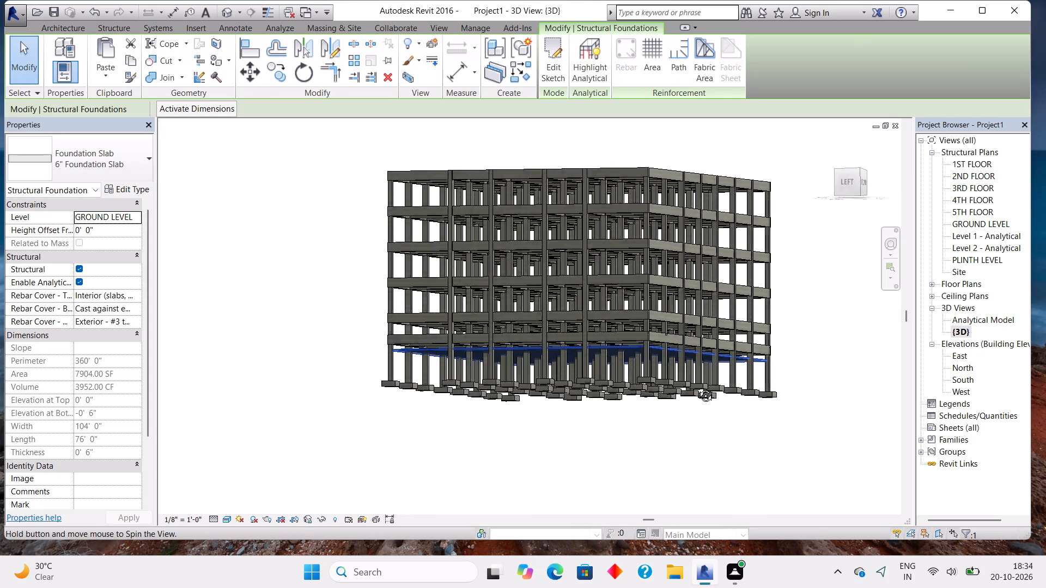
pyautogui.moveTo(697, 388); pyautogui.dragTo(598, 364, button='middle')
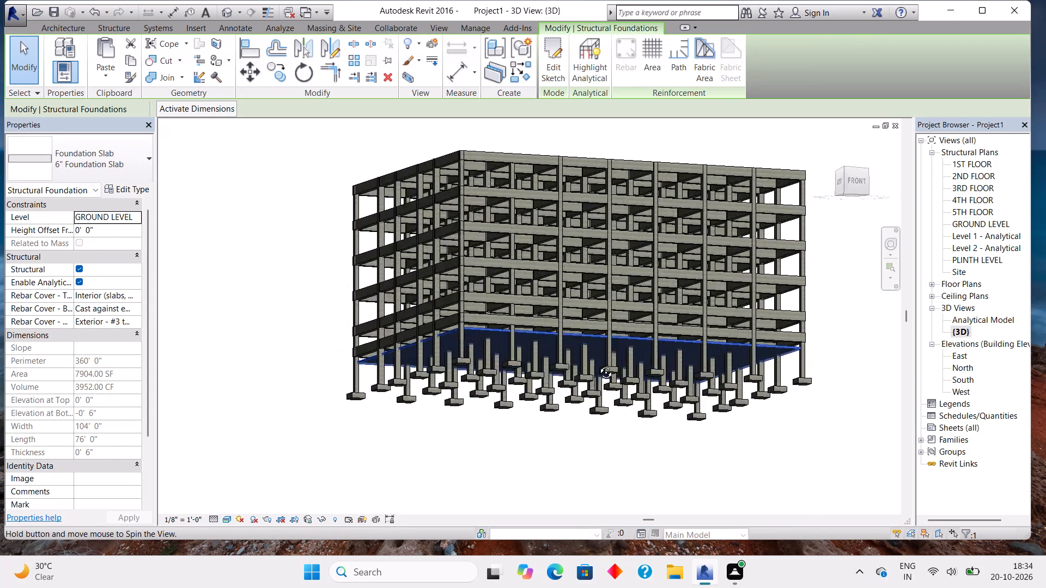
pyautogui.moveTo(598, 364); pyautogui.dragTo(568, 339, button='middle')
pyautogui.moveTo(711, 405); pyautogui.dragTo(709, 416, button='middle')
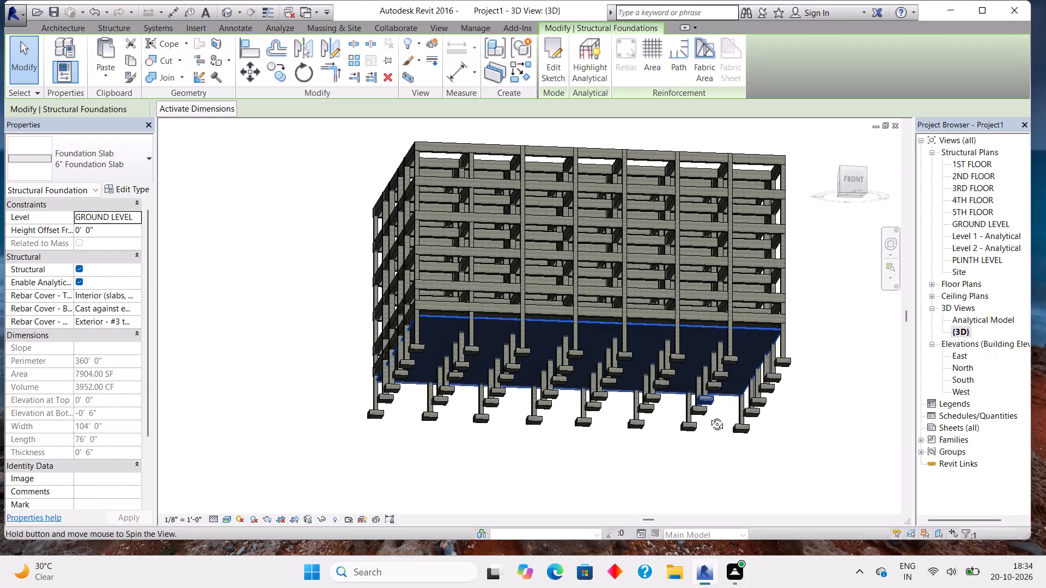
pyautogui.moveTo(709, 416); pyautogui.dragTo(687, 469, button='middle')
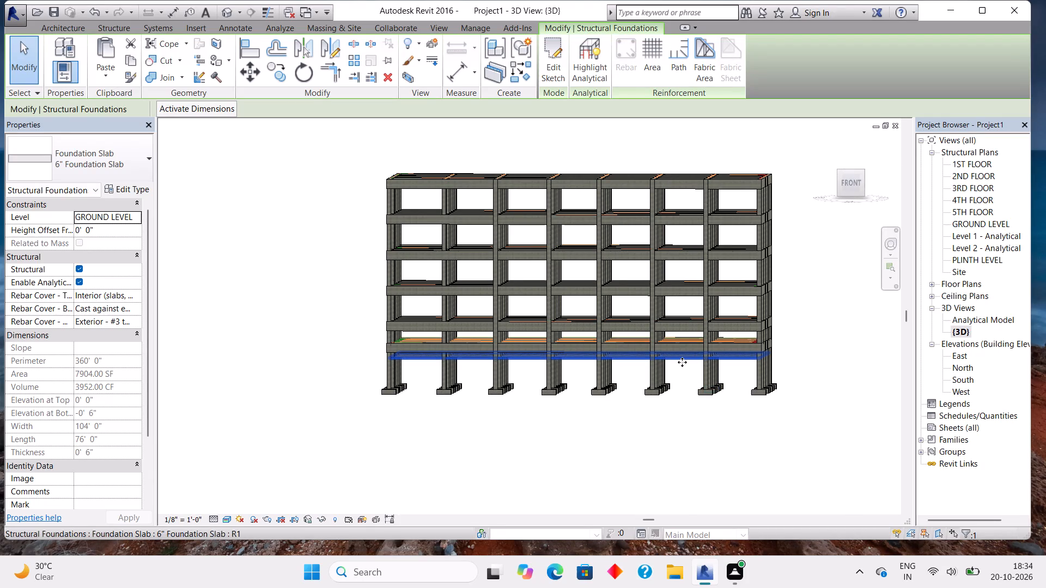
pyautogui.click(682, 362)
pyautogui.press('Down')
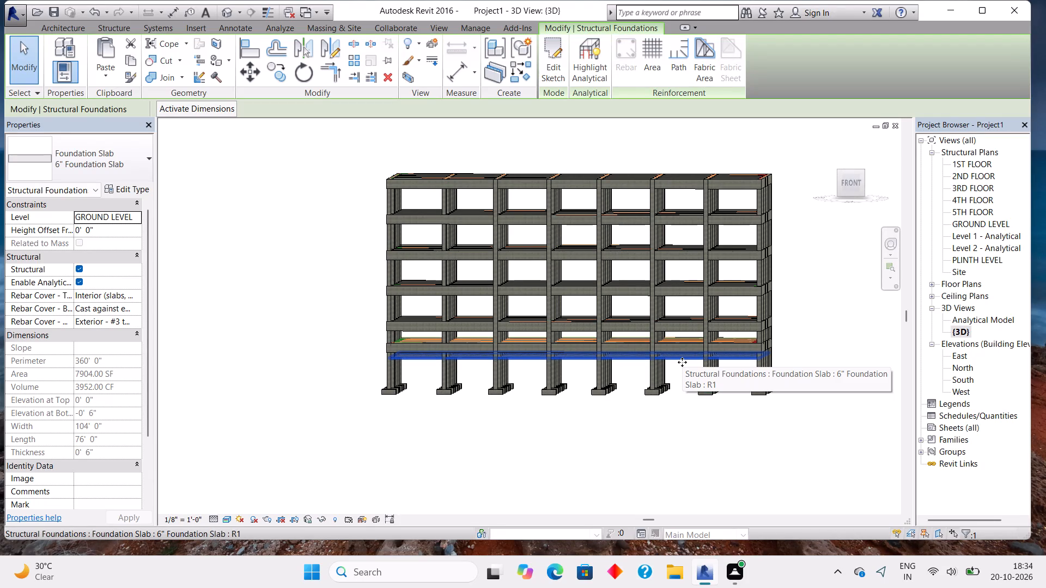
pyautogui.press('Down')
pyautogui.press('Down')
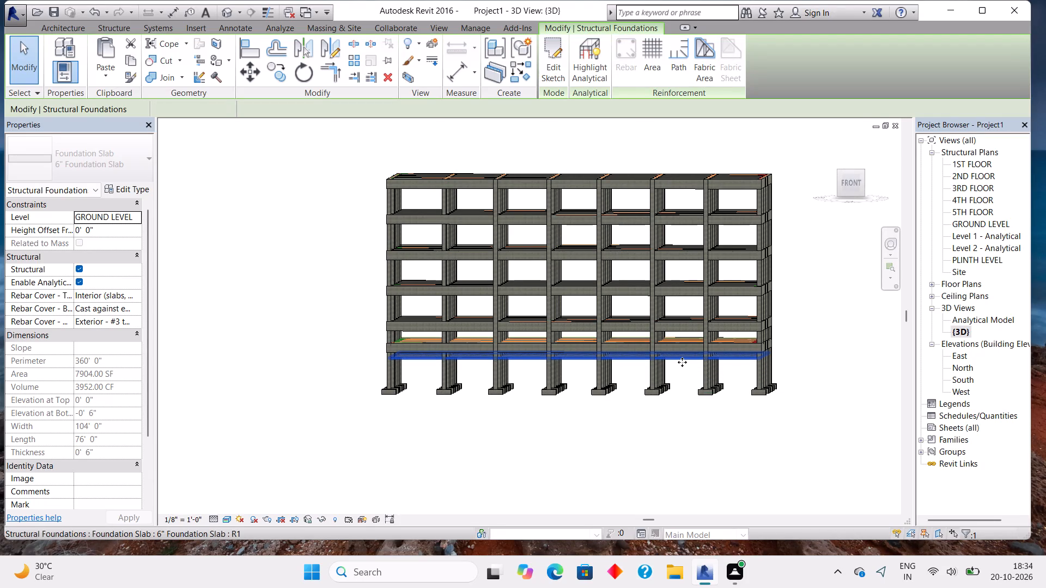
pyautogui.scroll(6, 682, 362)
pyautogui.press('Down')
pyautogui.press('Down')
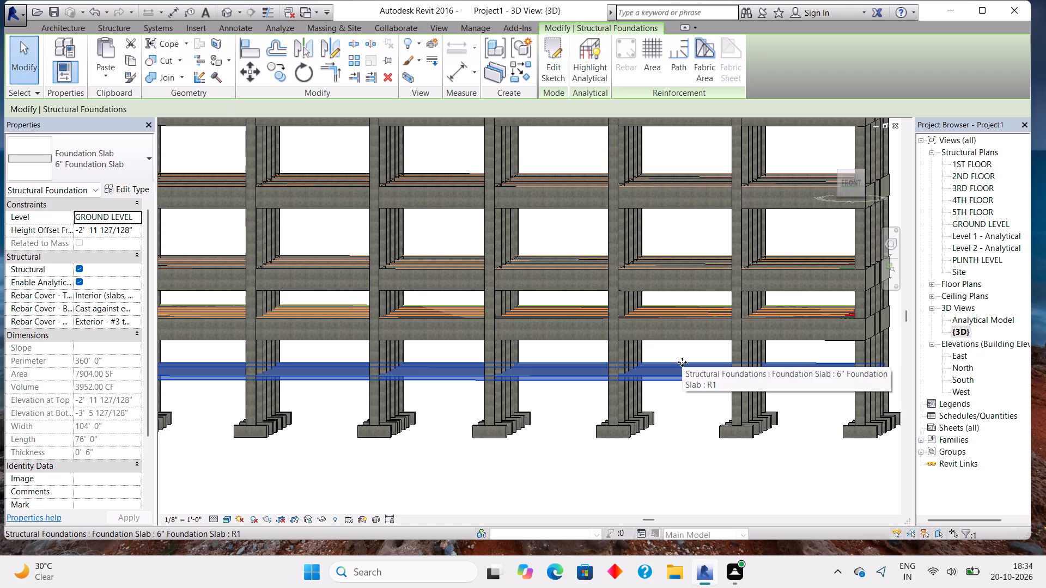
pyautogui.press('Down')
pyautogui.press('Down')
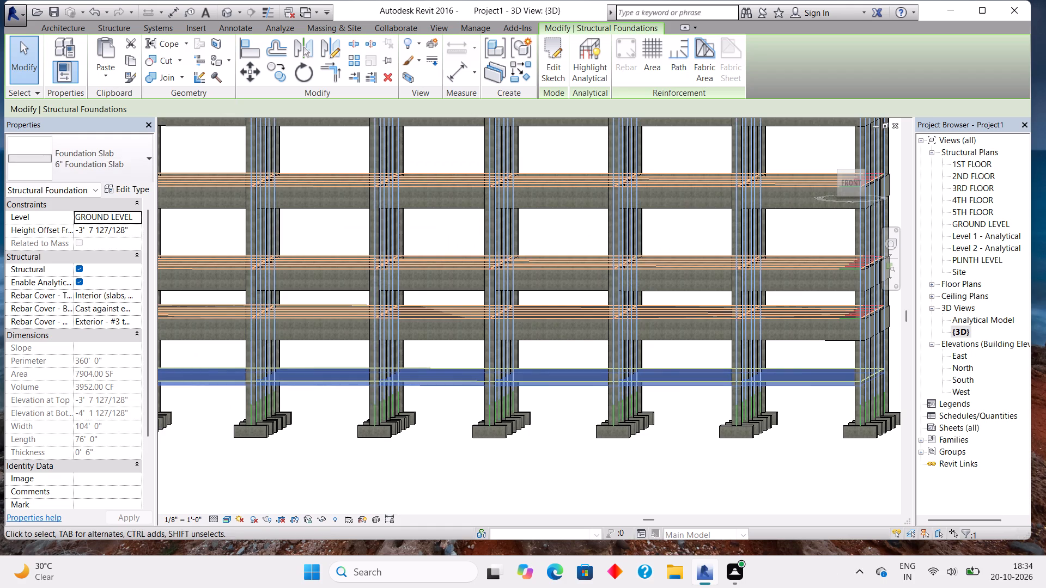
pyautogui.press('Down')
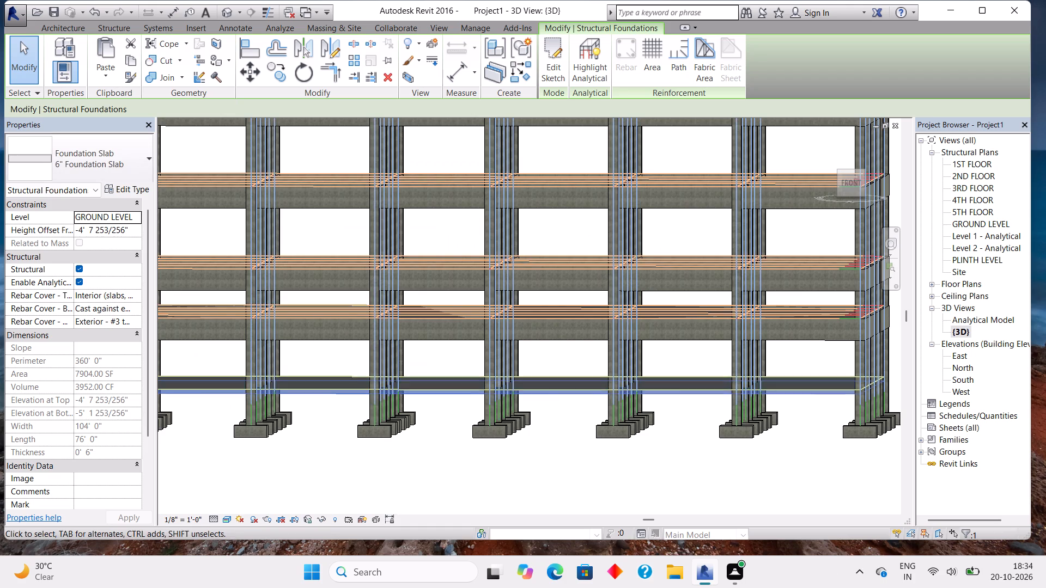
pyautogui.press('Down')
pyautogui.press('Down')
pyautogui.press('Down')
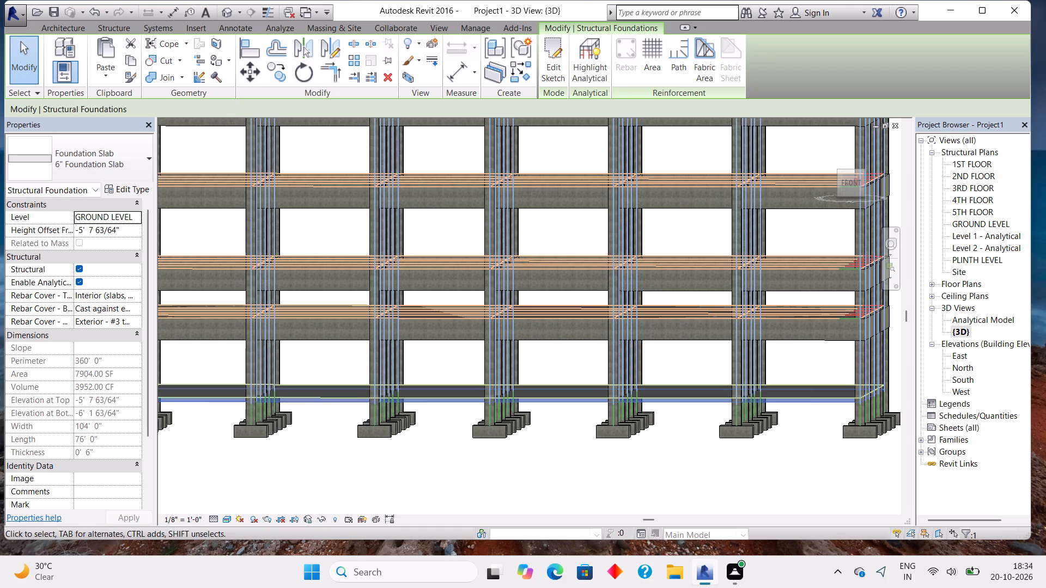
pyautogui.press('Down')
pyautogui.press('Down')
pyautogui.press('Down')
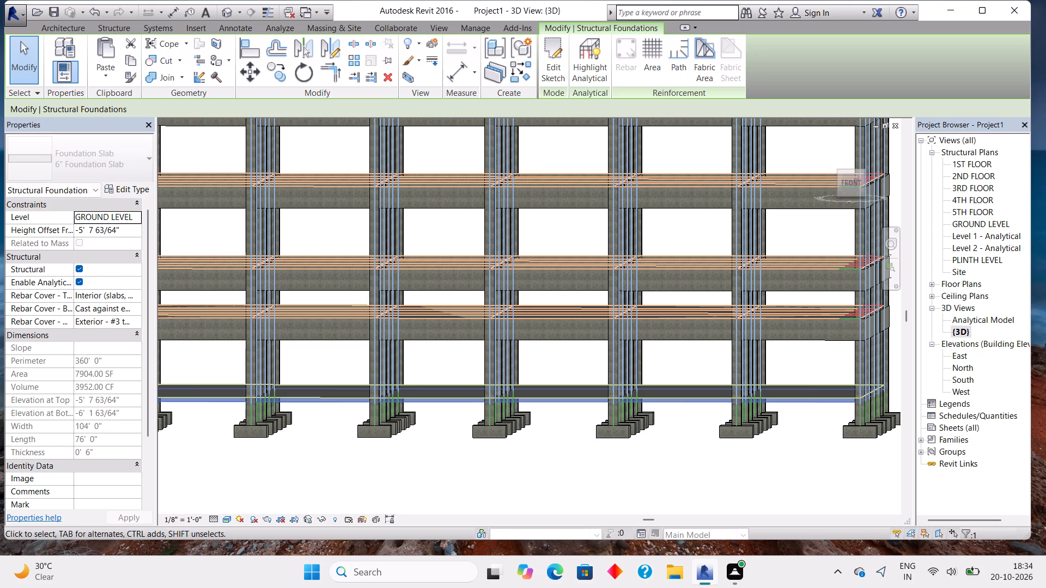
pyautogui.press('Down')
pyautogui.press('Down')
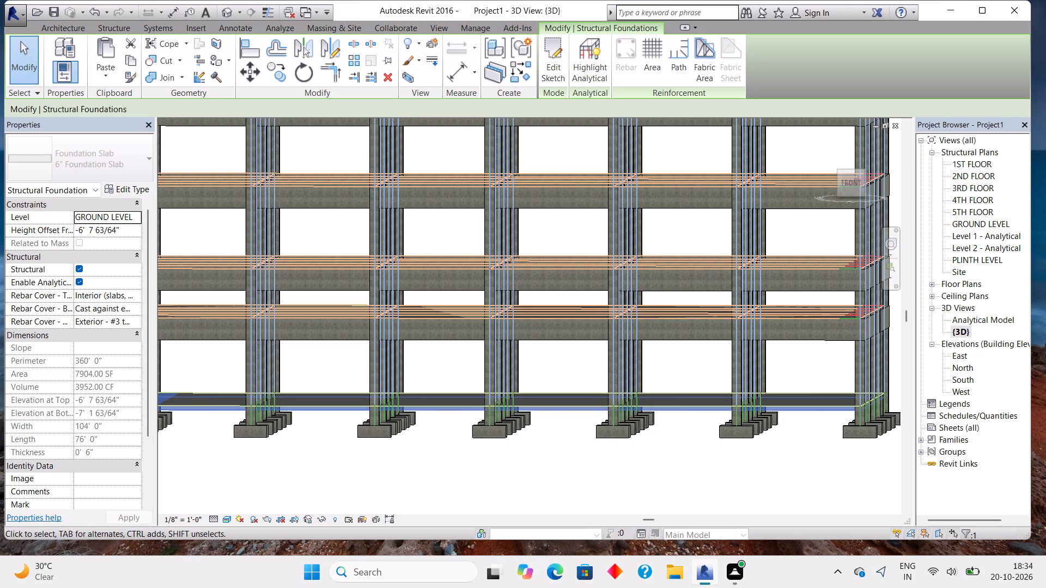
pyautogui.press('Down')
pyautogui.press('Down')
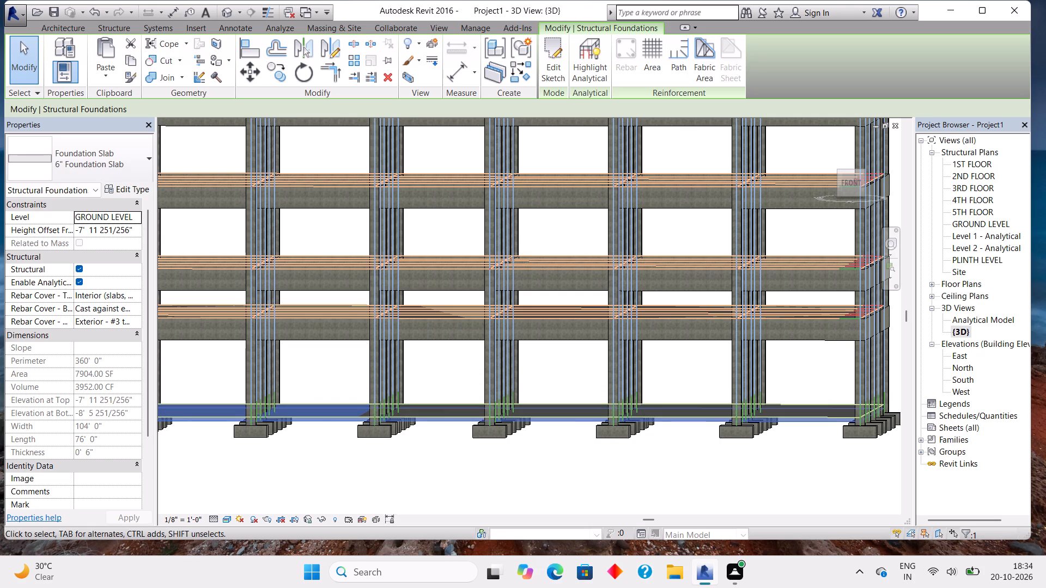
pyautogui.press('Down')
pyautogui.press('Down')
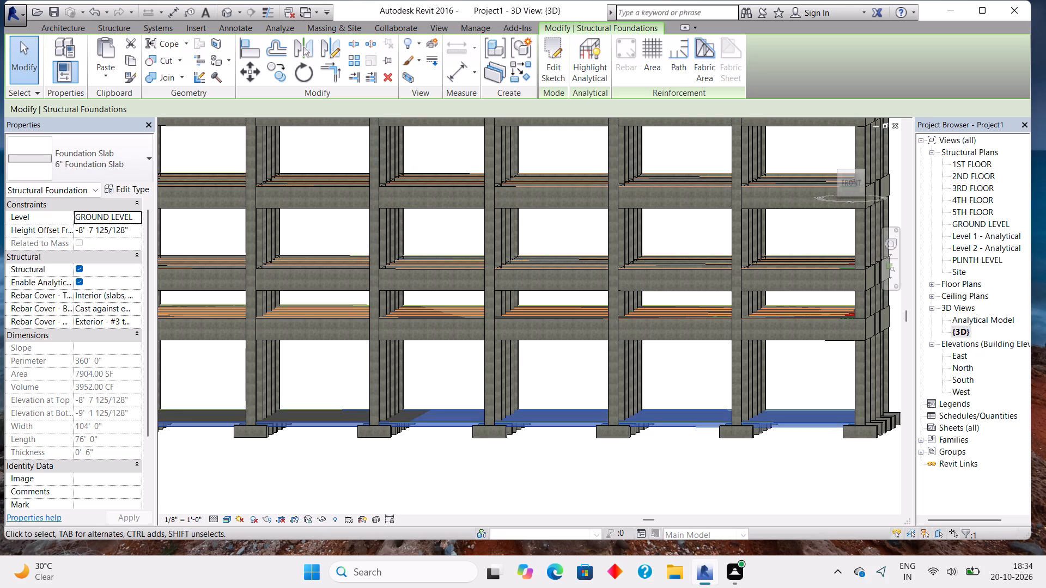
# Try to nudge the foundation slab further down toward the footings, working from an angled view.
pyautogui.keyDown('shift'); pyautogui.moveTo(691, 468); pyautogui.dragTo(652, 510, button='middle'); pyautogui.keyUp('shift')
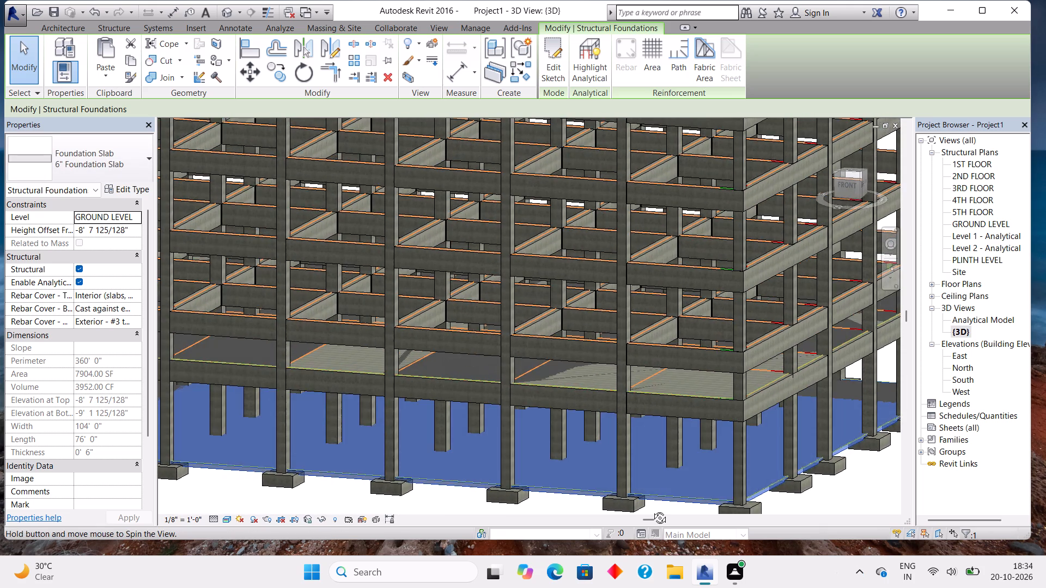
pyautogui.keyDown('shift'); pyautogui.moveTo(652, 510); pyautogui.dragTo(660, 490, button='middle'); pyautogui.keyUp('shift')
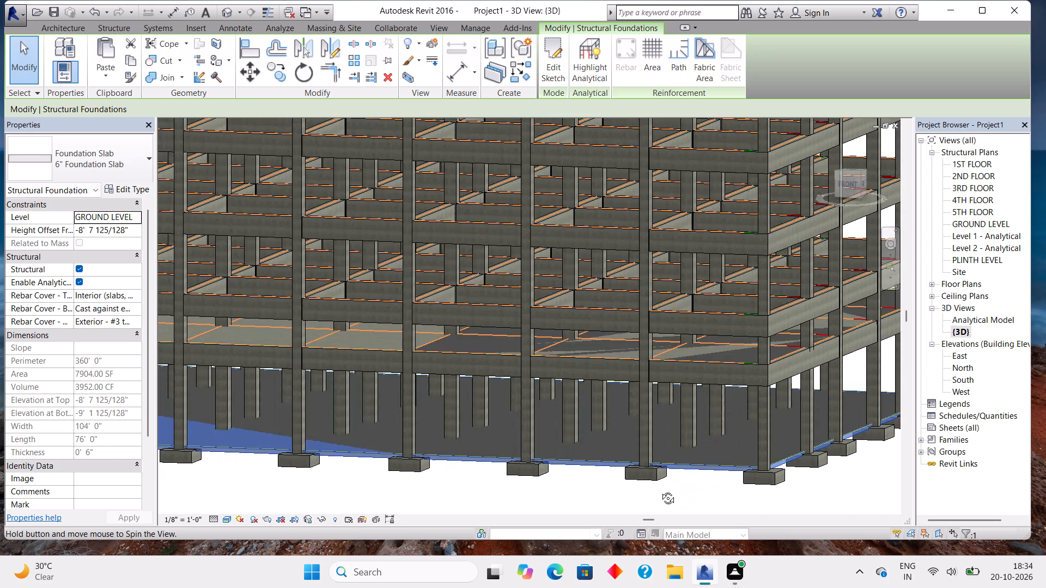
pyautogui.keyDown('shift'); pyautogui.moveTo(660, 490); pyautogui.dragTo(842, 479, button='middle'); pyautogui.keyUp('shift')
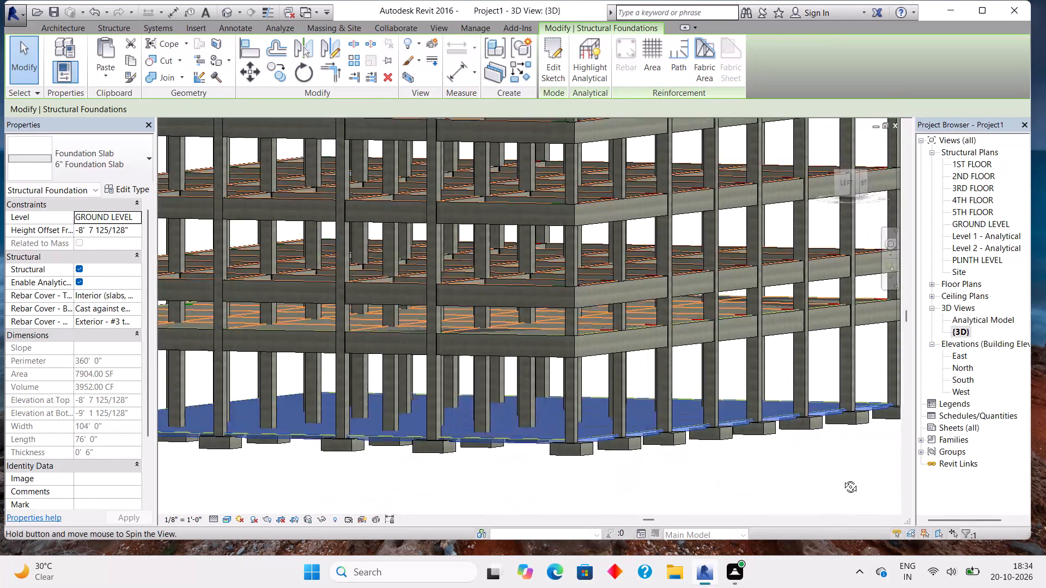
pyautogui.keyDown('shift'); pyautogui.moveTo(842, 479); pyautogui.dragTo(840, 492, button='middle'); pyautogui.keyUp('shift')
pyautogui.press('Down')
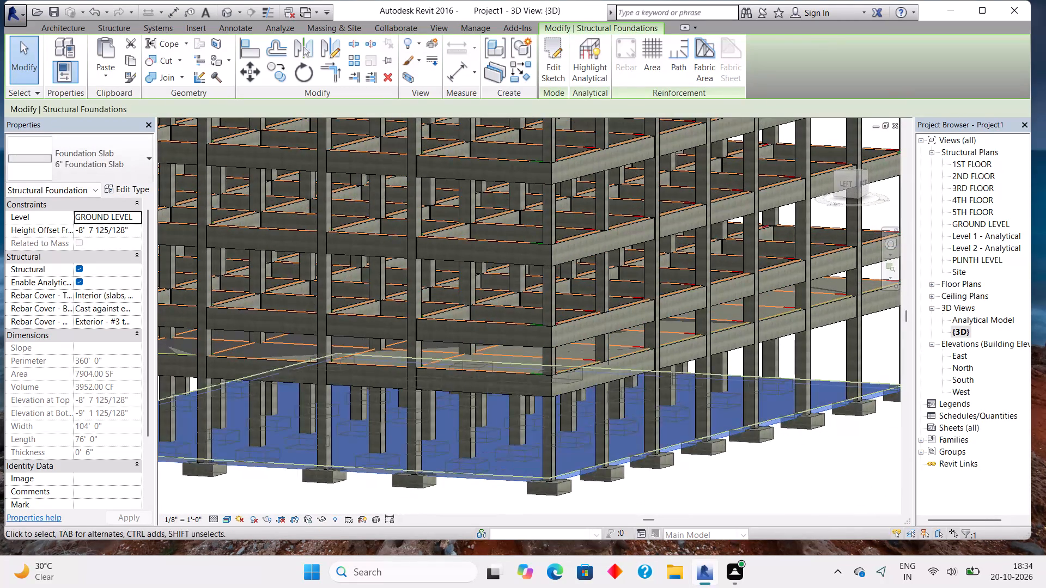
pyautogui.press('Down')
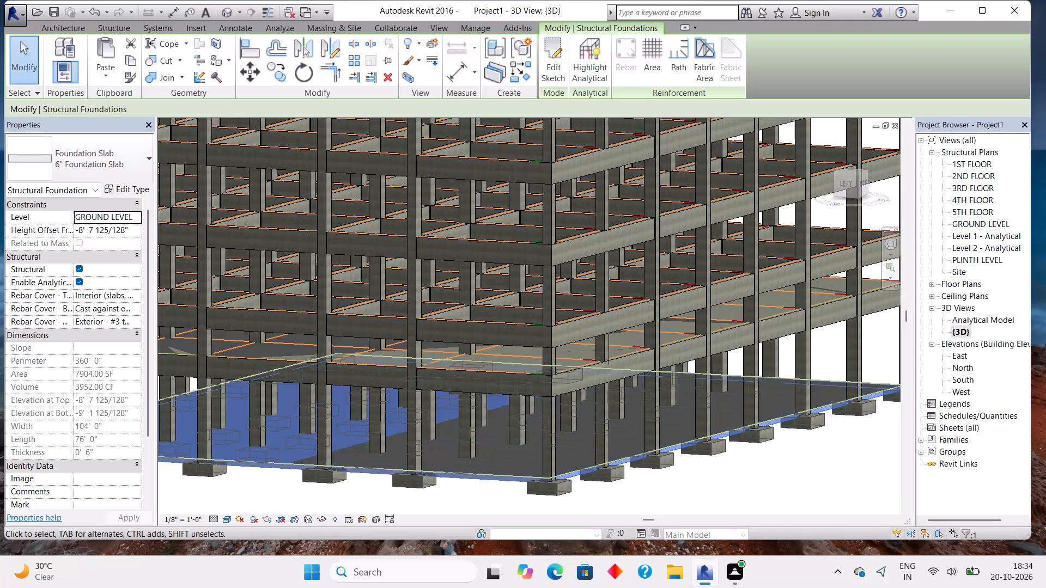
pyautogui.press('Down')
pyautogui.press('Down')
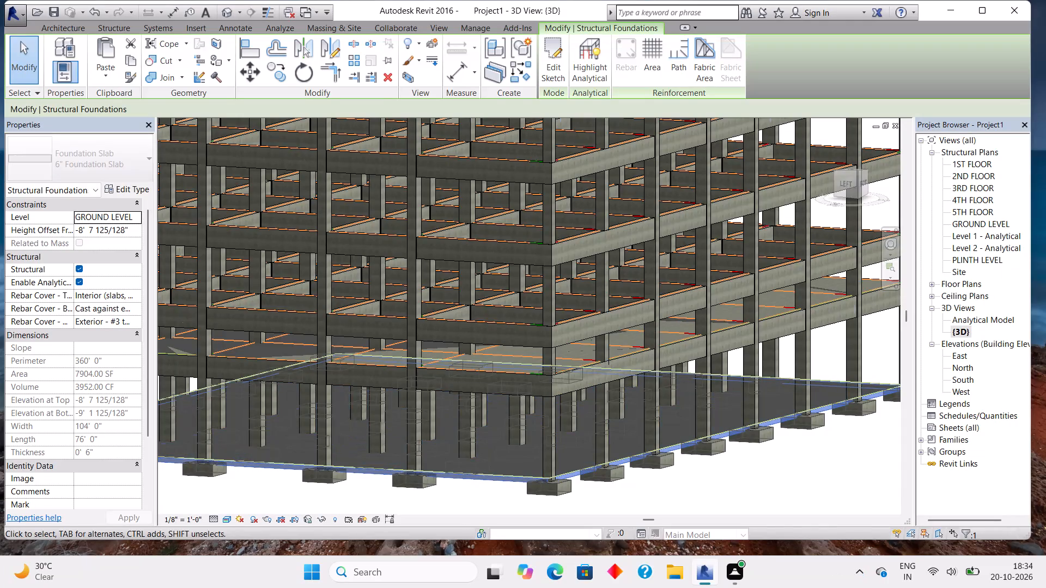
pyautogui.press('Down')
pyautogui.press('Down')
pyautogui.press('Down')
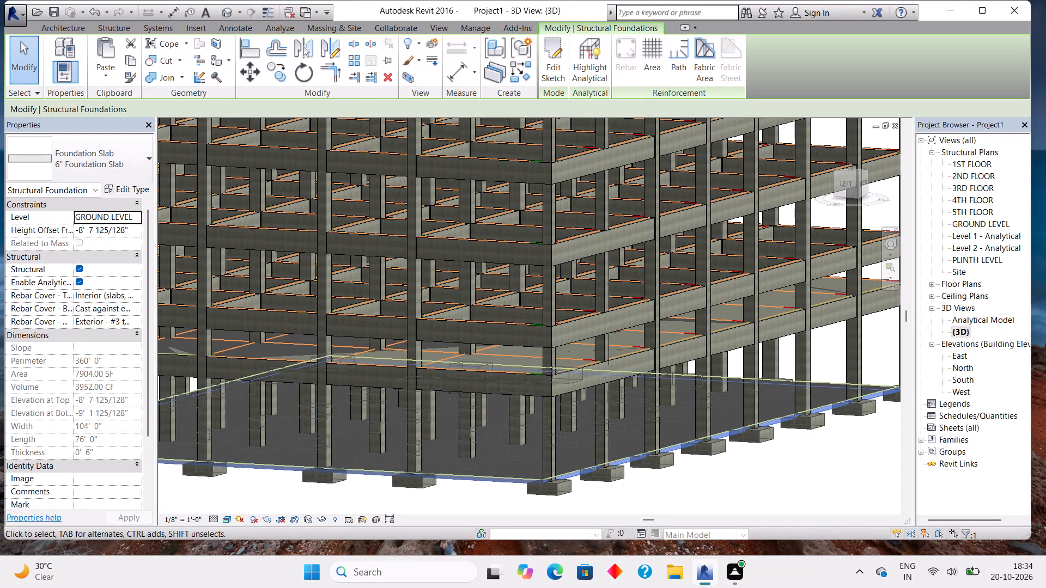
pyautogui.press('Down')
# Deselect the foundation slab and examine how it sits on the footings beneath the frame from several sides.
pyautogui.scroll(-2, 855, 456)
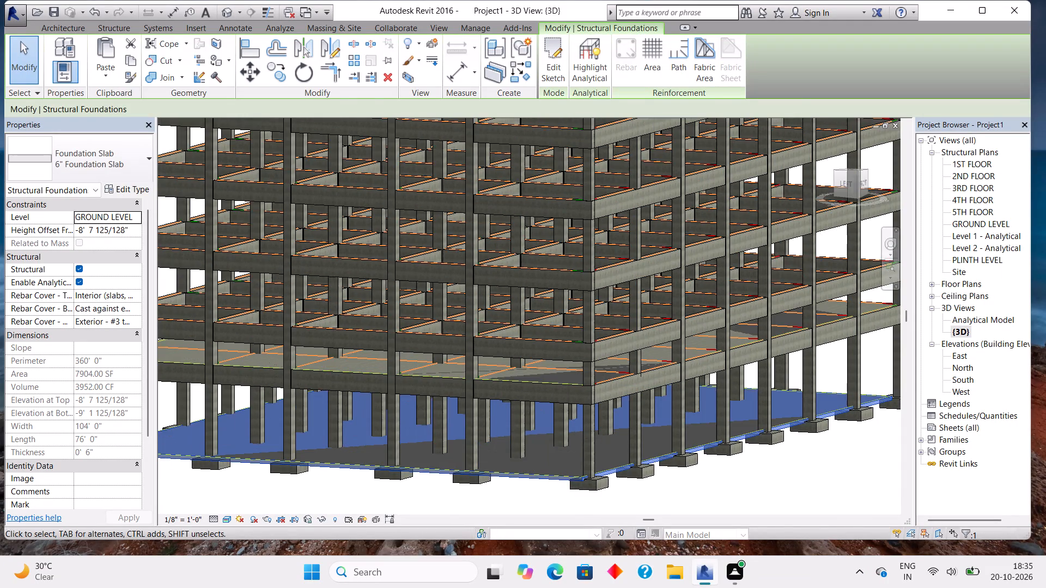
pyautogui.middleClick(855, 456)
pyautogui.scroll(-1, 855, 456)
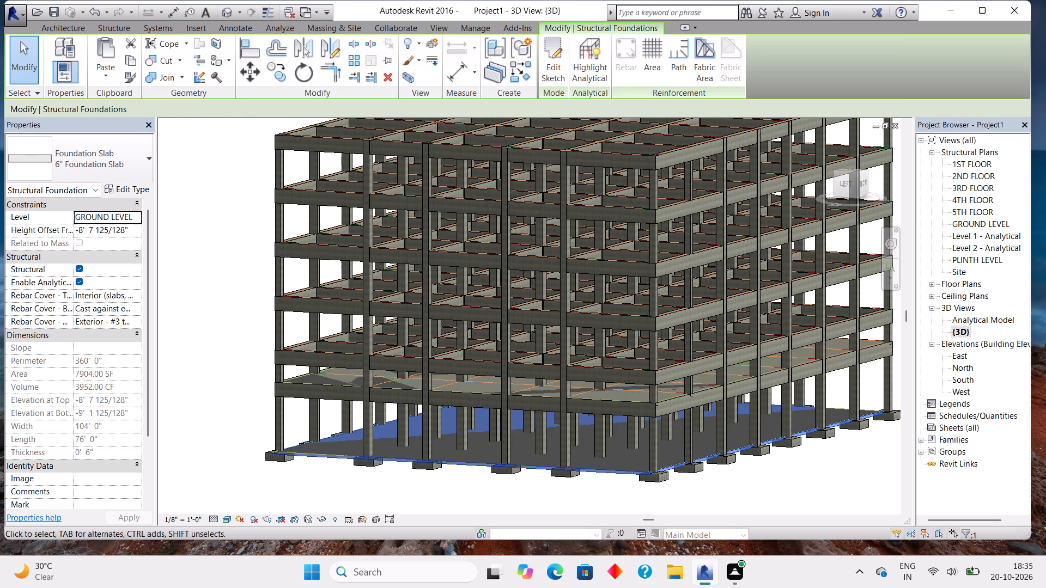
pyautogui.press('Escape')
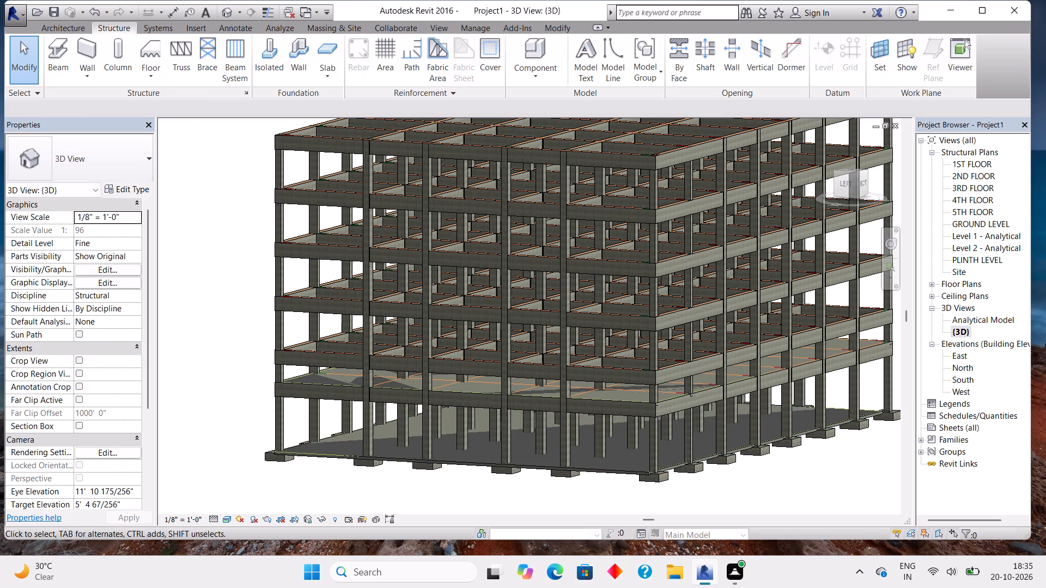
pyautogui.keyDown('shift'); pyautogui.moveTo(867, 534); pyautogui.dragTo(801, 533, button='middle'); pyautogui.keyUp('shift')
pyautogui.keyDown('shift'); pyautogui.moveTo(822, 481); pyautogui.dragTo(733, 503, button='middle'); pyautogui.keyUp('shift')
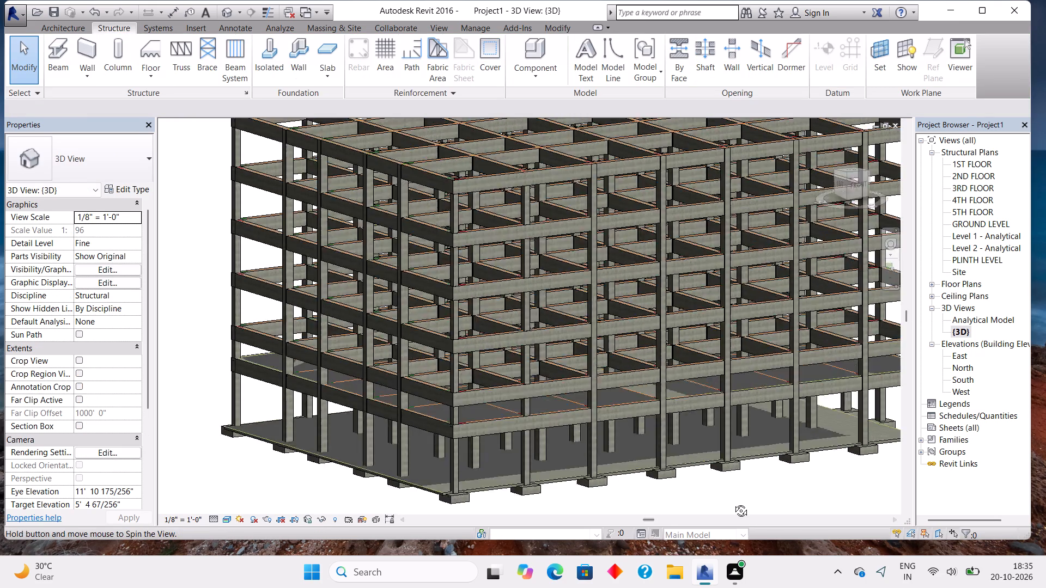
# In the {3D} view, nudge the 6" foundation slab at the footings four increments to the right to line up with the outer columns.
pyautogui.keyDown('shift'); pyautogui.moveTo(733, 503); pyautogui.dragTo(532, 518, button='middle'); pyautogui.keyUp('shift')
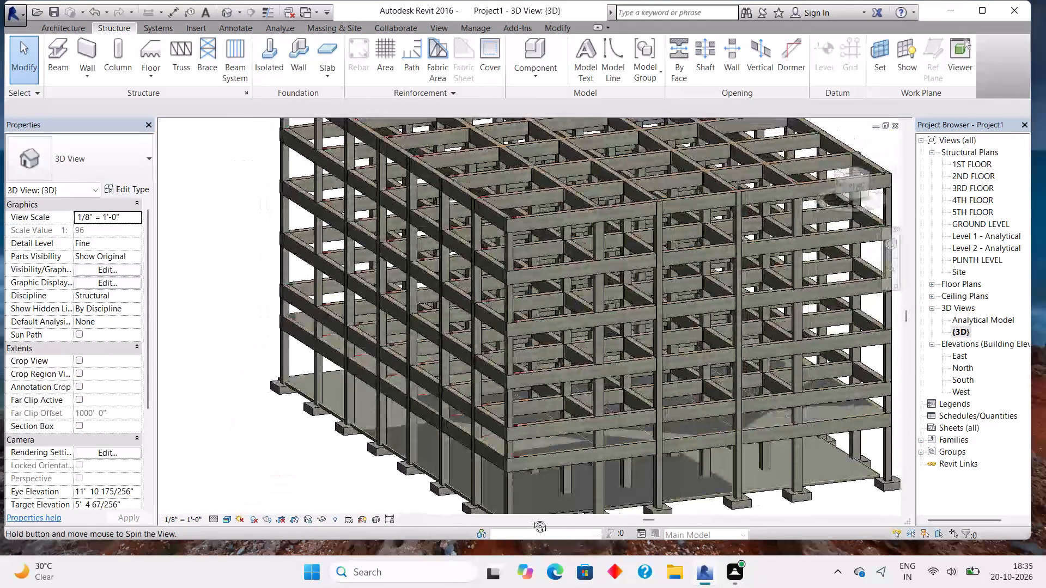
pyautogui.keyDown('shift'); pyautogui.moveTo(532, 518); pyautogui.dragTo(633, 509, button='middle'); pyautogui.keyUp('shift')
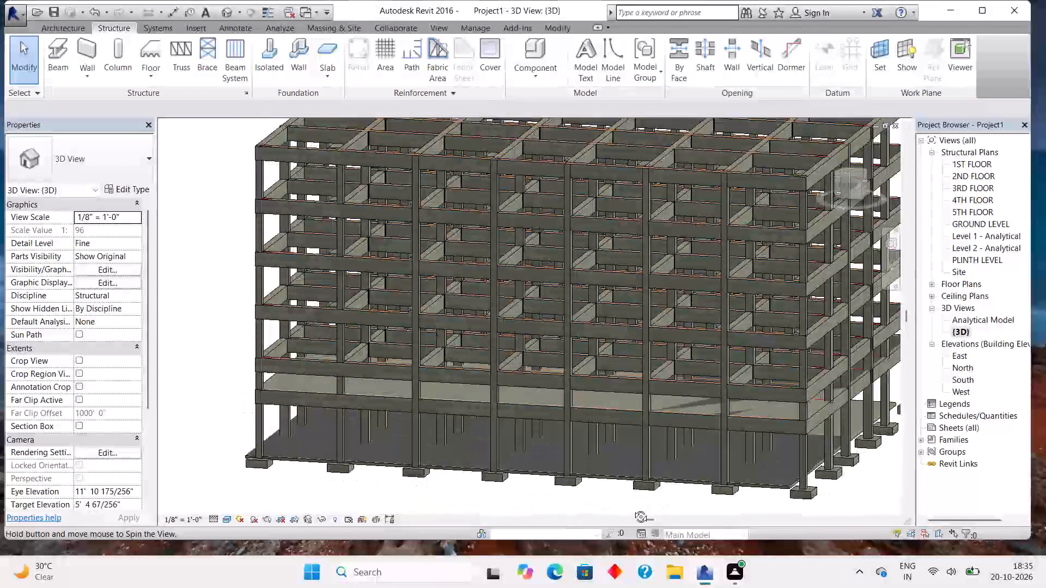
pyautogui.keyDown('shift'); pyautogui.moveTo(633, 509); pyautogui.dragTo(658, 488, button='middle'); pyautogui.keyUp('shift')
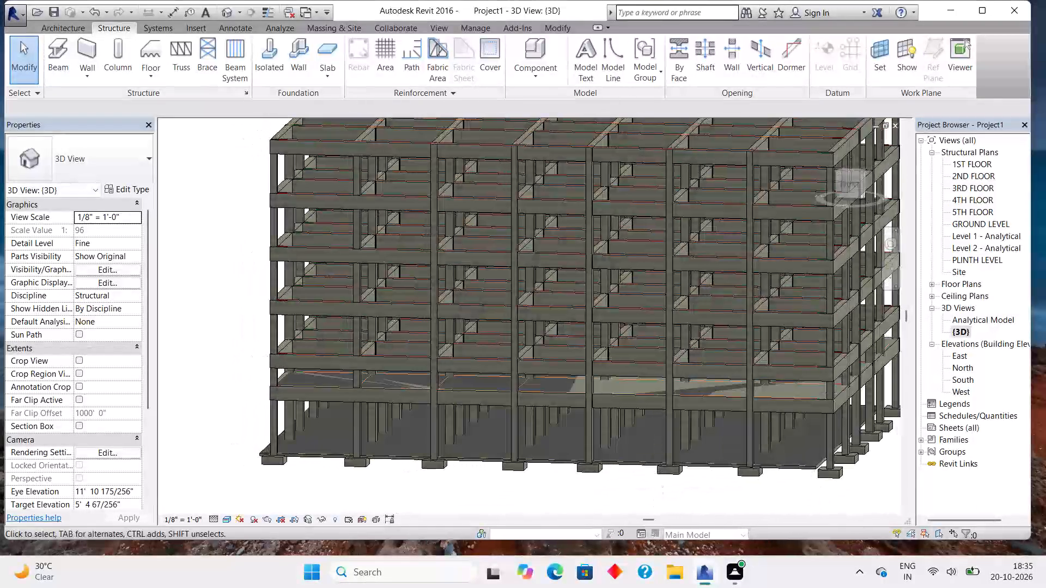
pyautogui.click(789, 469)
pyautogui.press('Right')
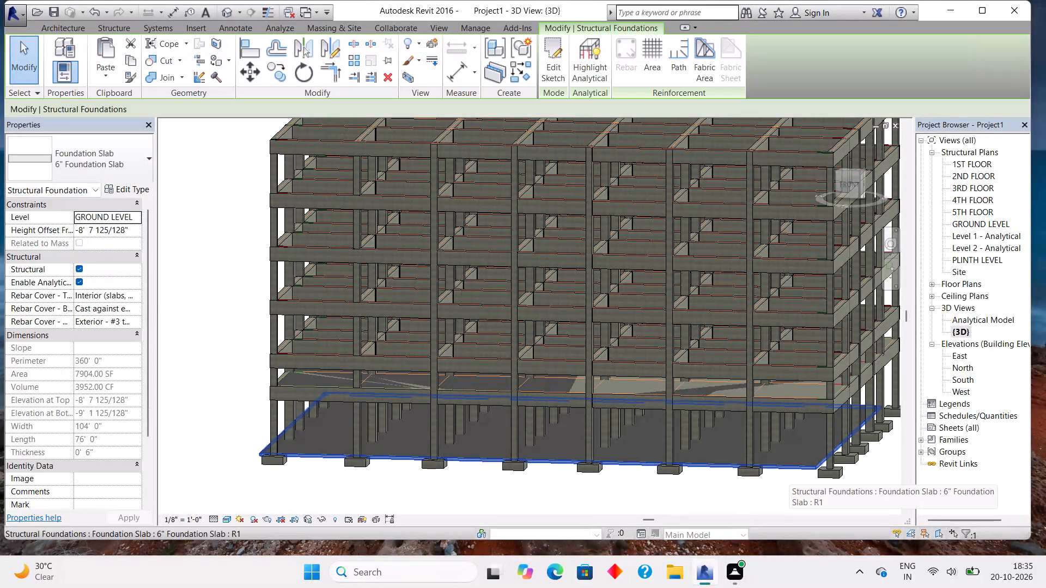
pyautogui.press('Right')
pyautogui.press('Right')
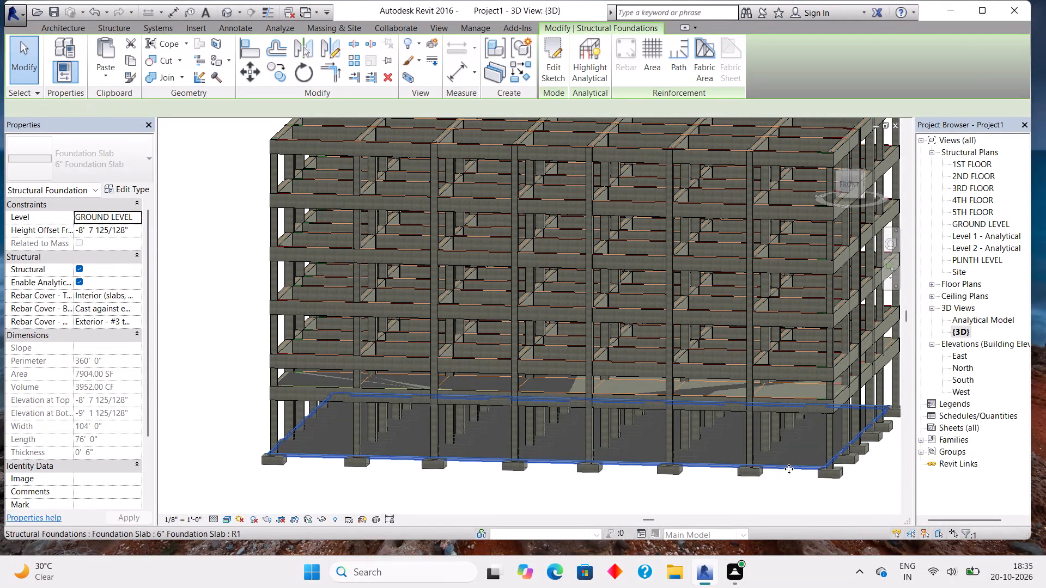
pyautogui.press('Right')
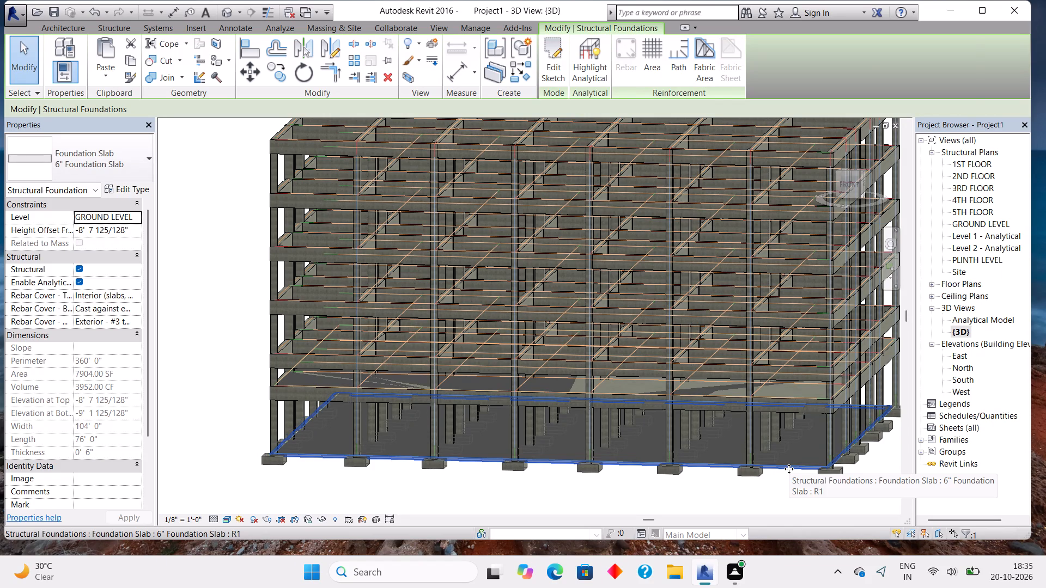
pyautogui.press('Escape')
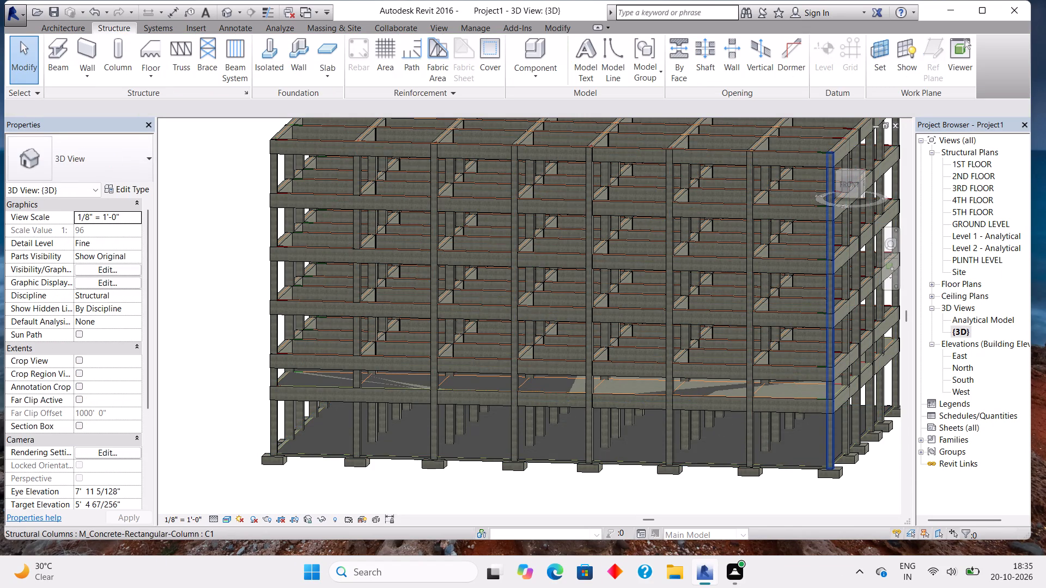
# Examine from several sides and from underneath how the foundation slab sits relative to the footings and columns.
pyautogui.keyDown('shift'); pyautogui.moveTo(863, 477); pyautogui.dragTo(826, 471, button='middle'); pyautogui.keyUp('shift')
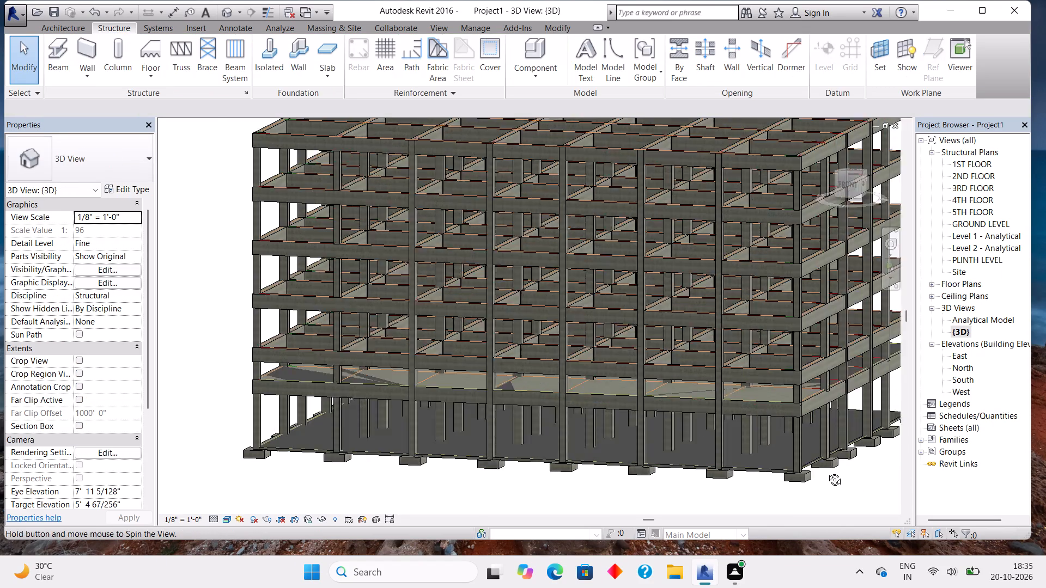
pyautogui.keyDown('shift'); pyautogui.moveTo(826, 471); pyautogui.dragTo(560, 492, button='middle'); pyautogui.keyUp('shift')
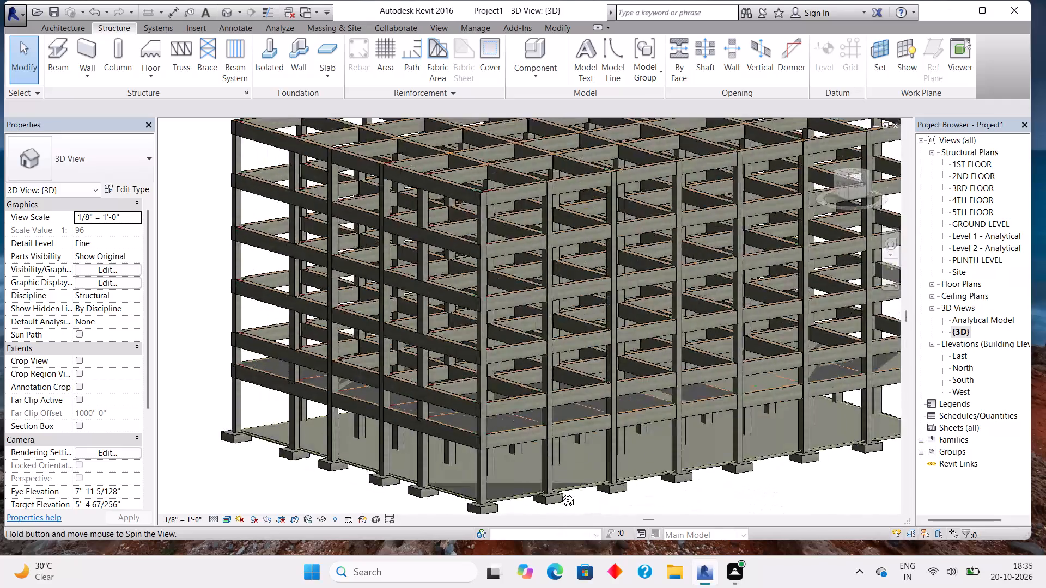
pyautogui.keyDown('shift'); pyautogui.moveTo(560, 492); pyautogui.dragTo(572, 317, button='middle'); pyautogui.keyUp('shift')
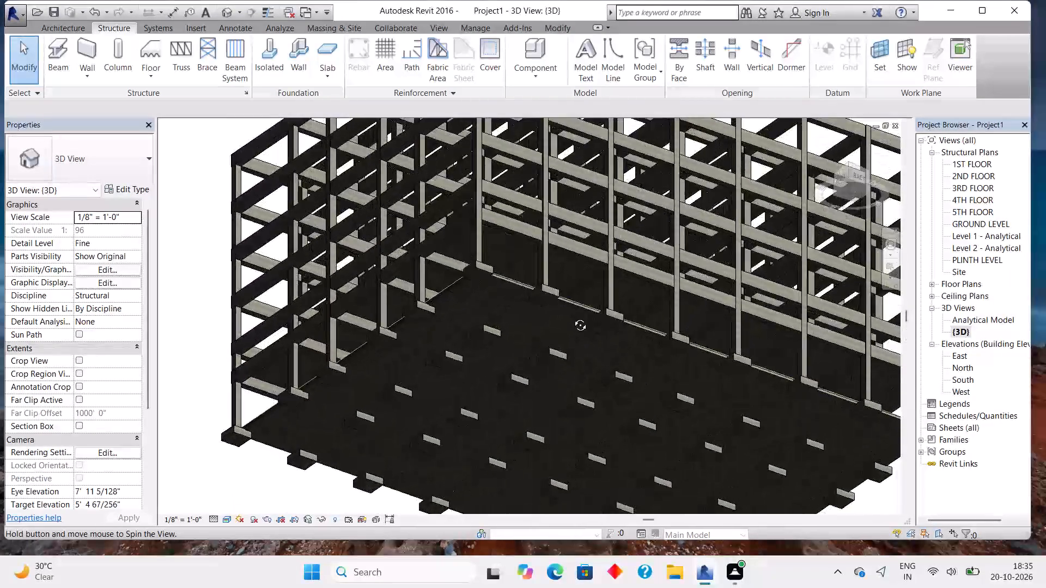
pyautogui.keyDown('shift'); pyautogui.moveTo(572, 317); pyautogui.dragTo(647, 279, button='middle'); pyautogui.keyUp('shift')
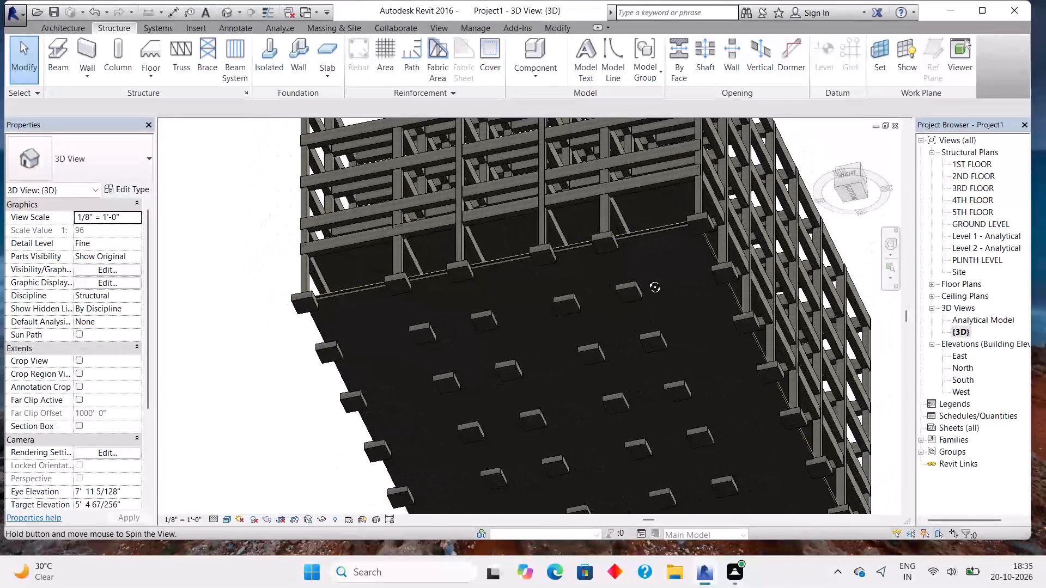
pyautogui.keyDown('shift'); pyautogui.moveTo(647, 279); pyautogui.dragTo(661, 443, button='middle'); pyautogui.keyUp('shift')
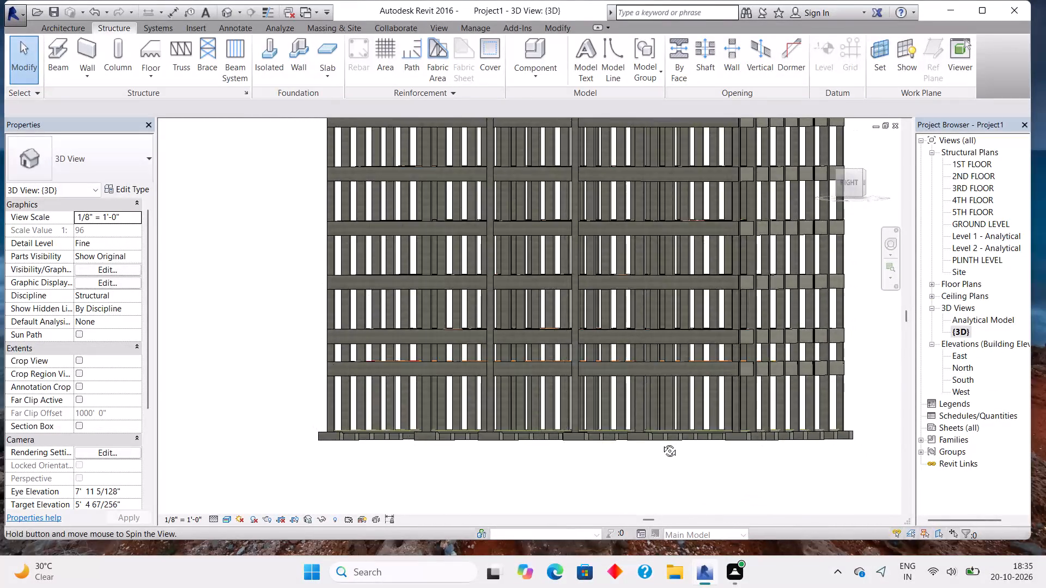
pyautogui.keyDown('shift'); pyautogui.moveTo(661, 443); pyautogui.dragTo(757, 511, button='middle'); pyautogui.keyUp('shift')
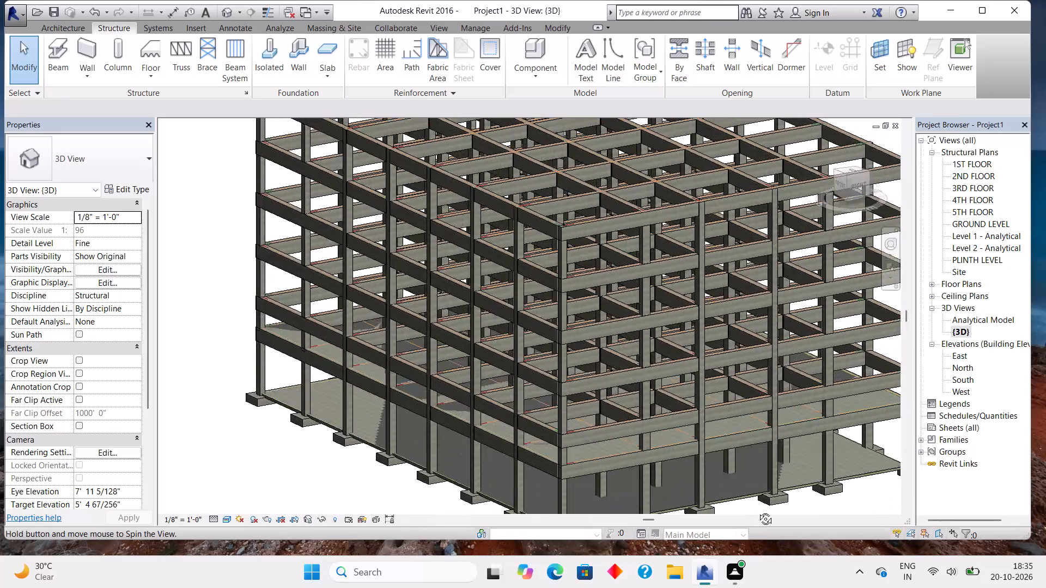
pyautogui.keyDown('shift'); pyautogui.moveTo(757, 511); pyautogui.dragTo(645, 437, button='middle'); pyautogui.keyUp('shift')
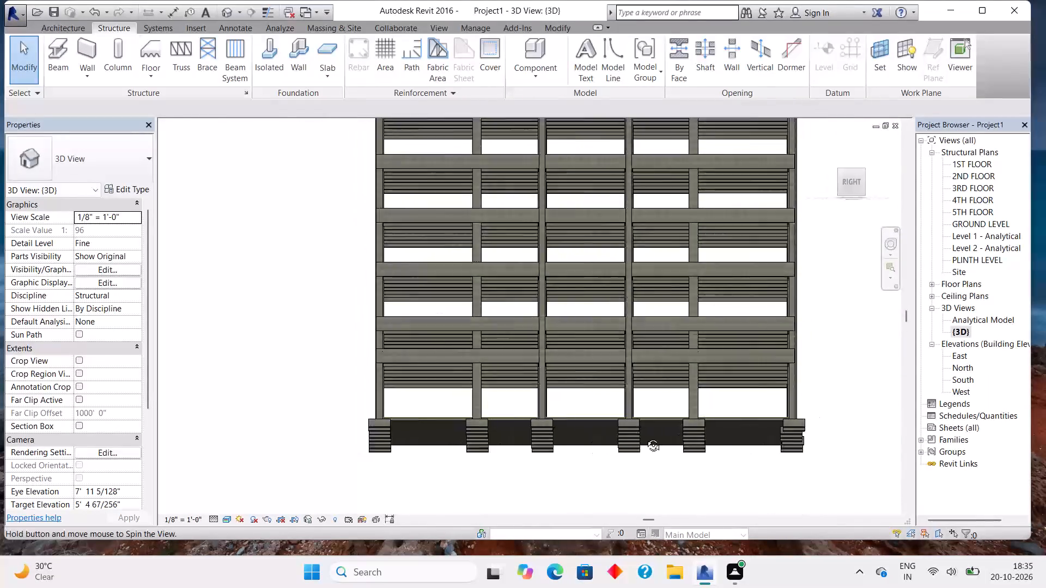
pyautogui.keyDown('shift'); pyautogui.moveTo(645, 437); pyautogui.dragTo(482, 431, button='middle'); pyautogui.keyUp('shift')
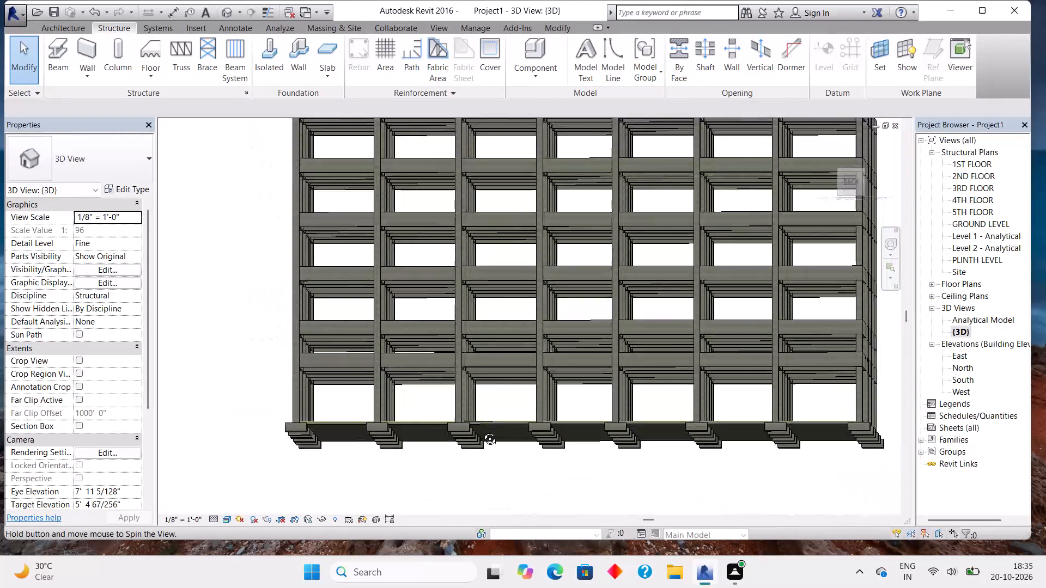
pyautogui.keyDown('shift'); pyautogui.moveTo(482, 431); pyautogui.dragTo(332, 387, button='middle'); pyautogui.keyUp('shift')
pyautogui.keyDown('shift'); pyautogui.moveTo(481, 428); pyautogui.dragTo(449, 421); pyautogui.keyUp('shift')
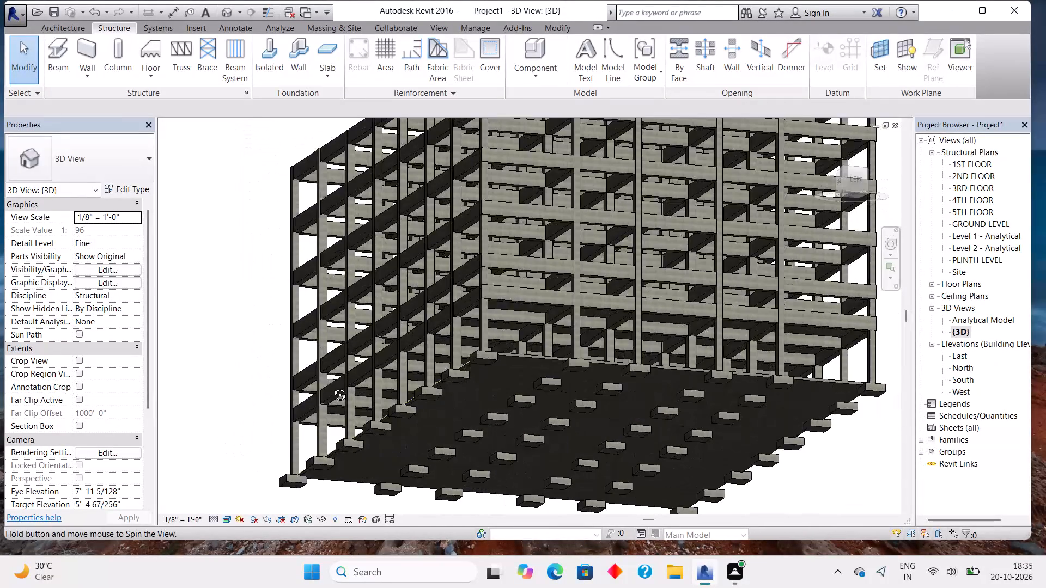
pyautogui.keyDown('shift'); pyautogui.moveTo(332, 387); pyautogui.dragTo(702, 465, button='middle'); pyautogui.keyUp('shift')
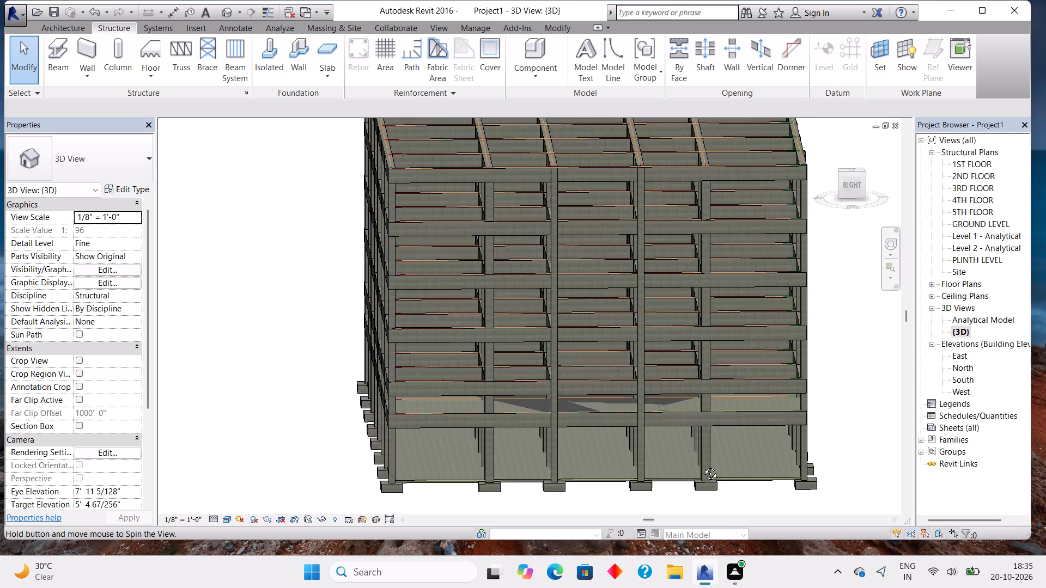
pyautogui.keyDown('shift'); pyautogui.moveTo(702, 465); pyautogui.dragTo(533, 468, button='middle'); pyautogui.keyUp('shift')
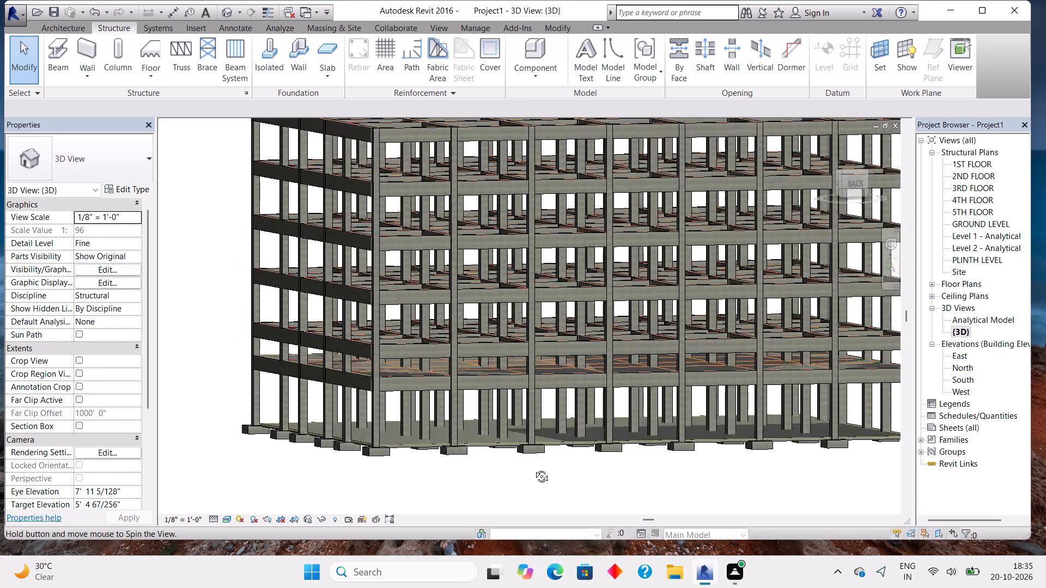
pyautogui.keyDown('shift'); pyautogui.moveTo(533, 468); pyautogui.dragTo(543, 479, button='middle'); pyautogui.keyUp('shift')
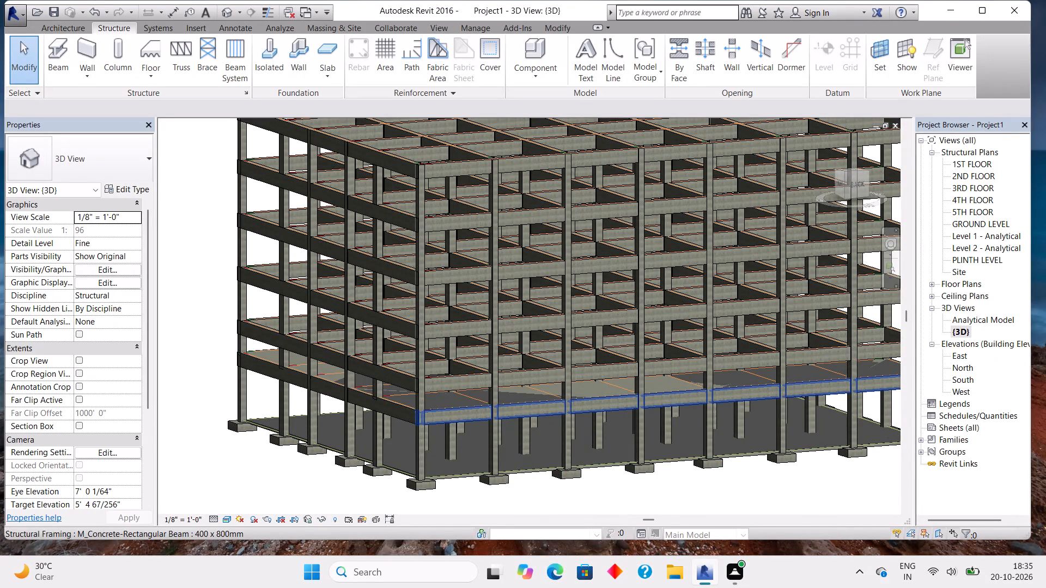
# Open the PLINTH LEVEL structural plan.
pyautogui.doubleClick(981, 255)
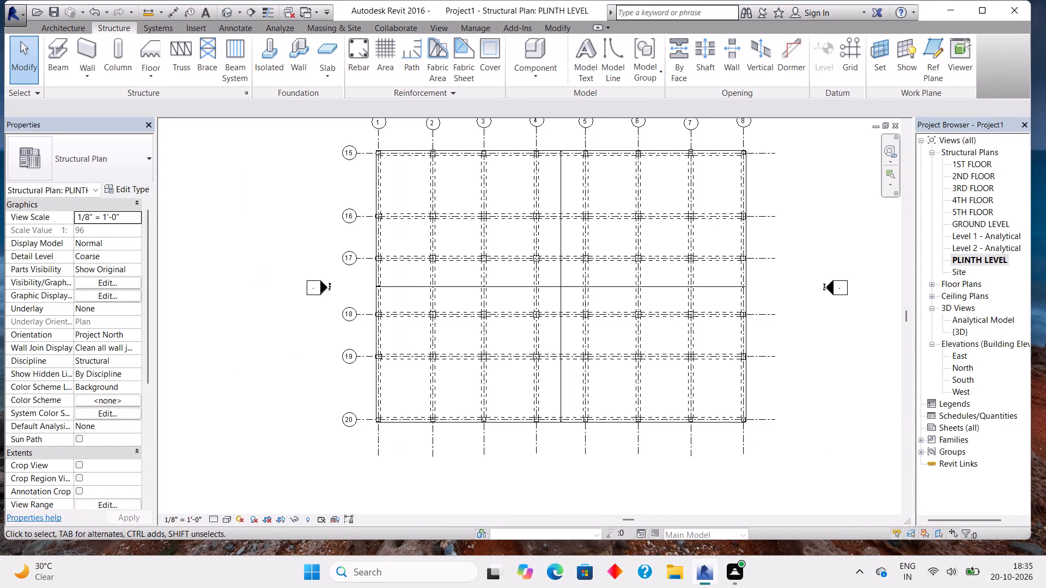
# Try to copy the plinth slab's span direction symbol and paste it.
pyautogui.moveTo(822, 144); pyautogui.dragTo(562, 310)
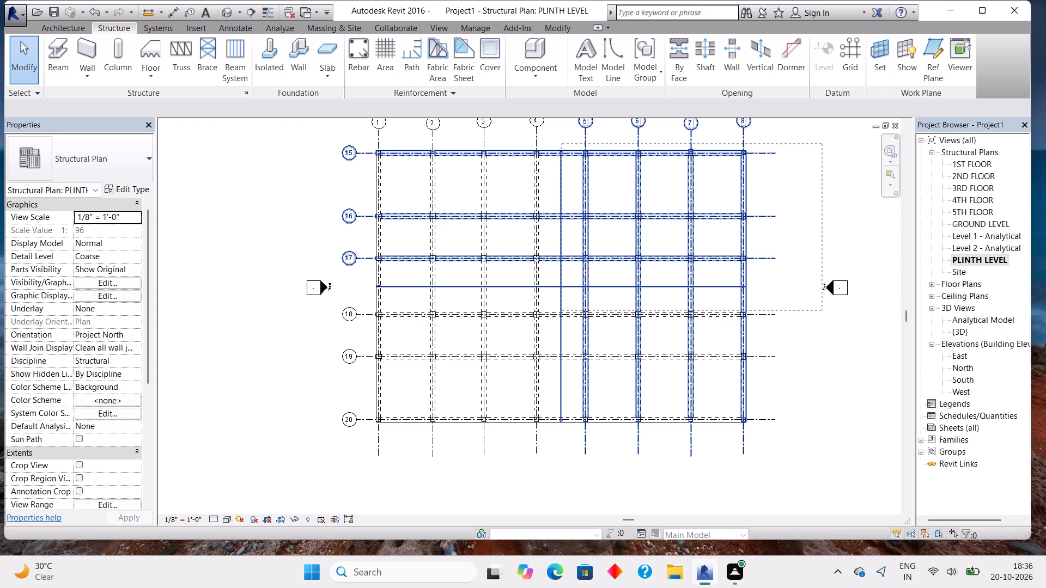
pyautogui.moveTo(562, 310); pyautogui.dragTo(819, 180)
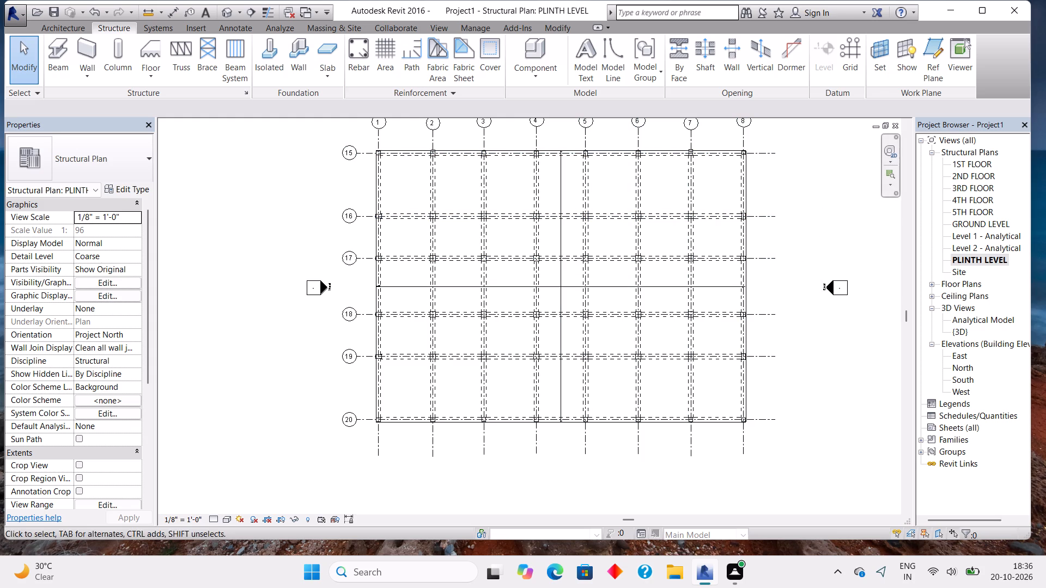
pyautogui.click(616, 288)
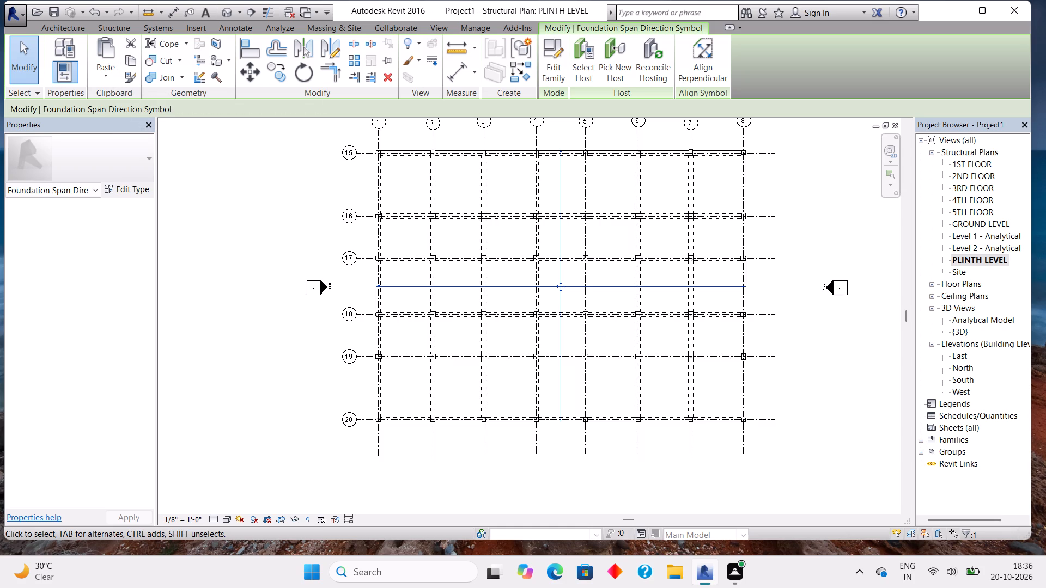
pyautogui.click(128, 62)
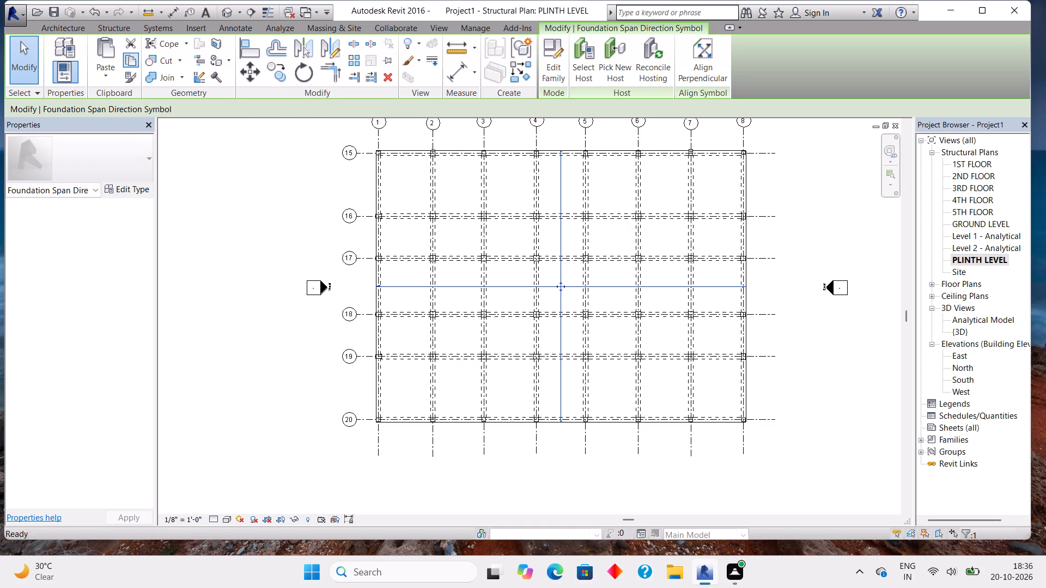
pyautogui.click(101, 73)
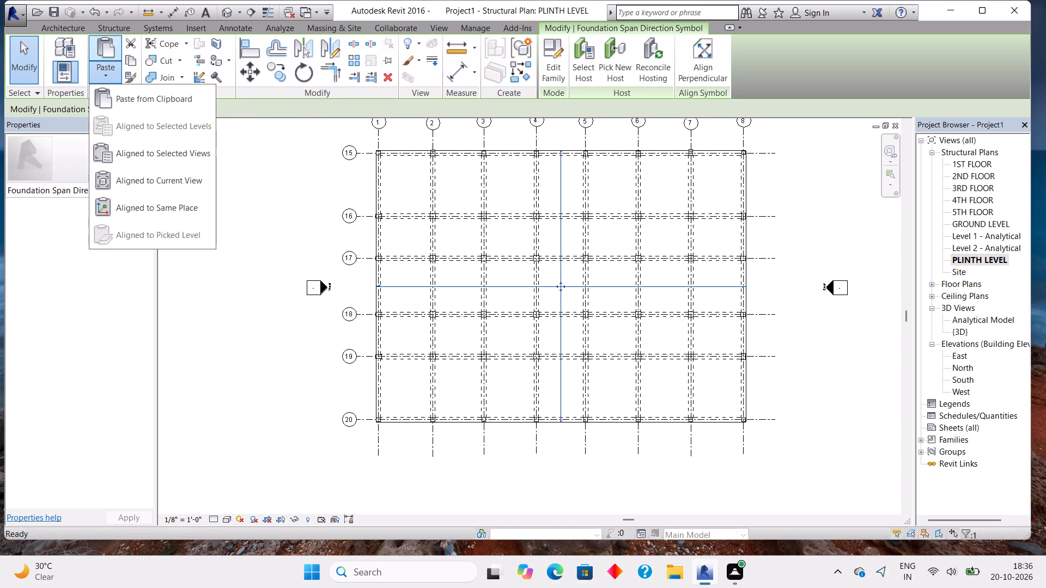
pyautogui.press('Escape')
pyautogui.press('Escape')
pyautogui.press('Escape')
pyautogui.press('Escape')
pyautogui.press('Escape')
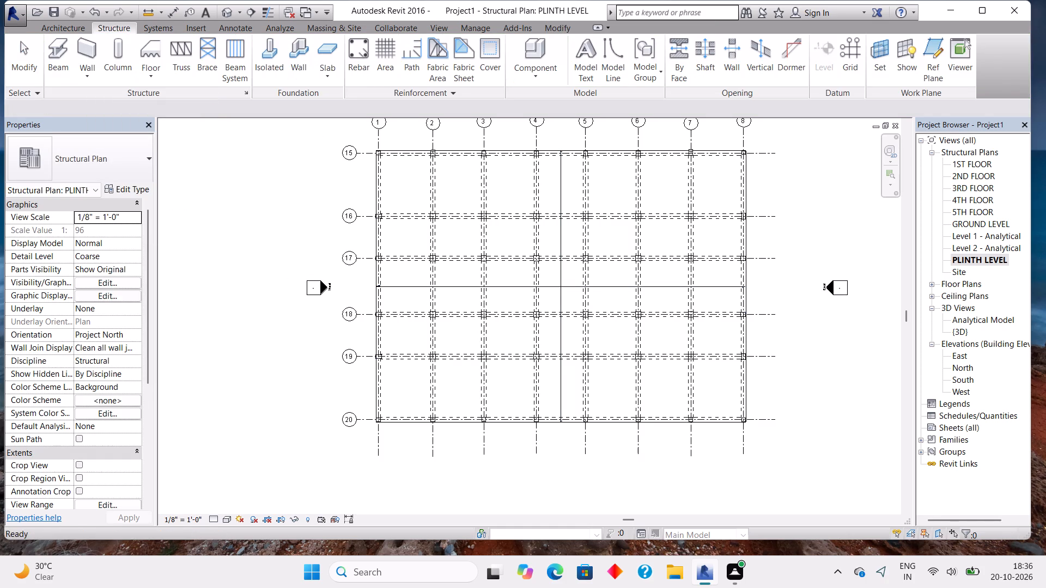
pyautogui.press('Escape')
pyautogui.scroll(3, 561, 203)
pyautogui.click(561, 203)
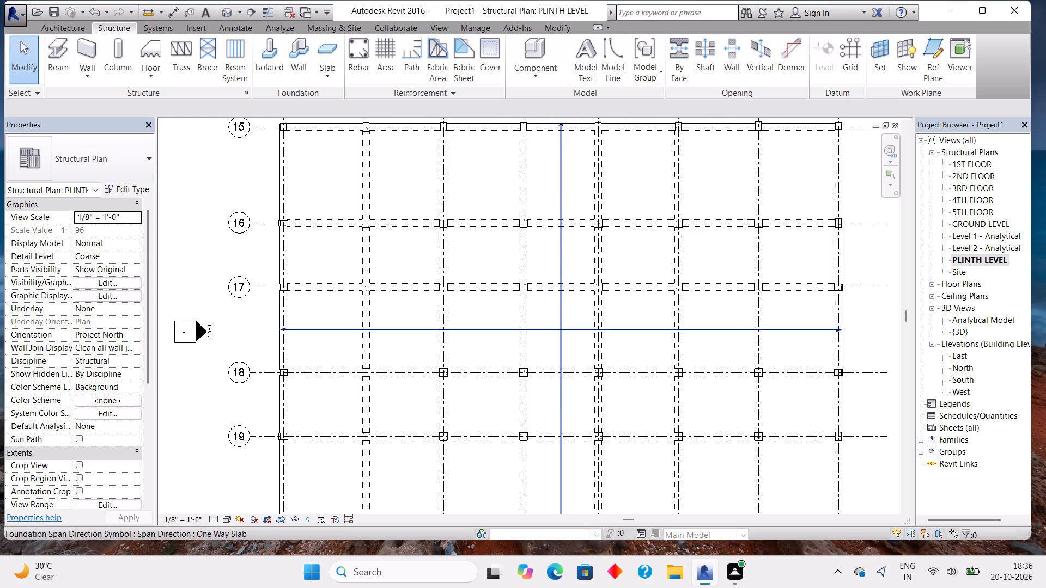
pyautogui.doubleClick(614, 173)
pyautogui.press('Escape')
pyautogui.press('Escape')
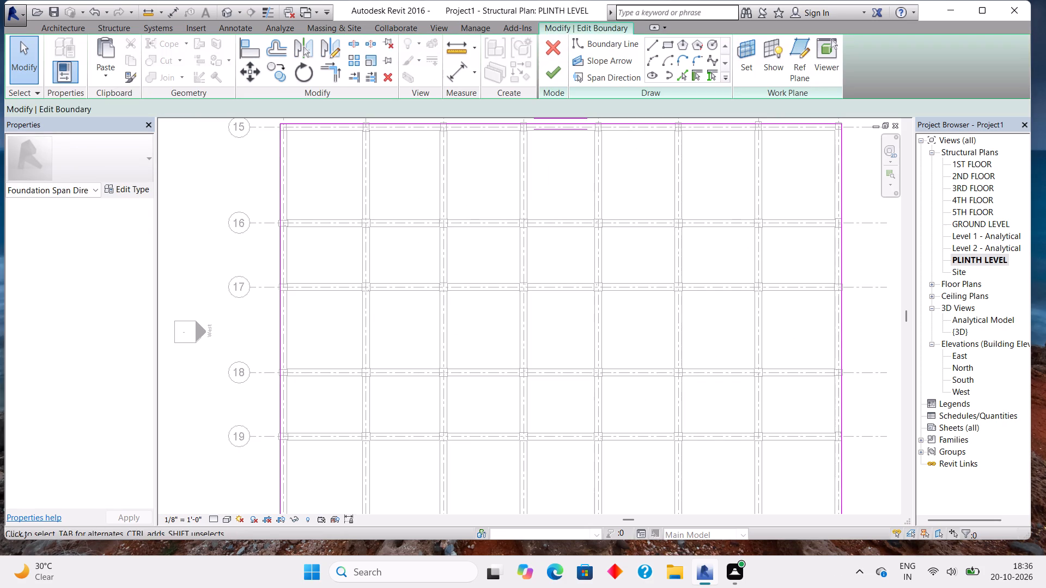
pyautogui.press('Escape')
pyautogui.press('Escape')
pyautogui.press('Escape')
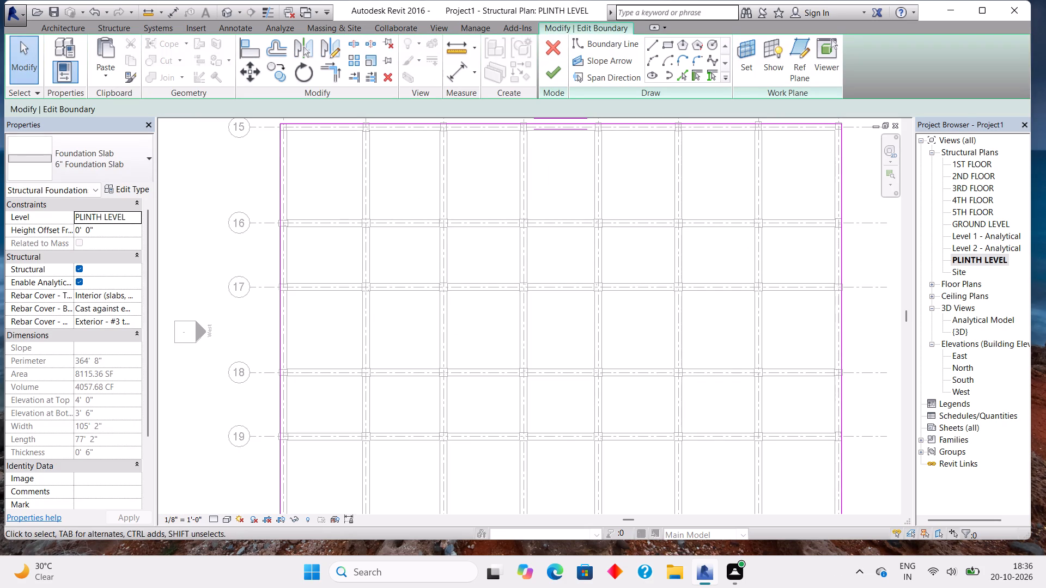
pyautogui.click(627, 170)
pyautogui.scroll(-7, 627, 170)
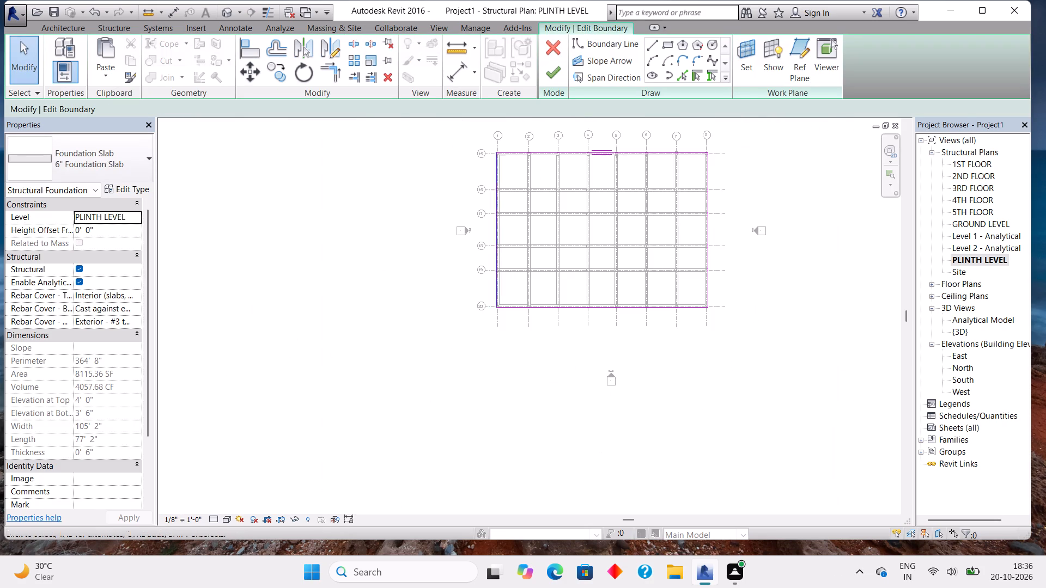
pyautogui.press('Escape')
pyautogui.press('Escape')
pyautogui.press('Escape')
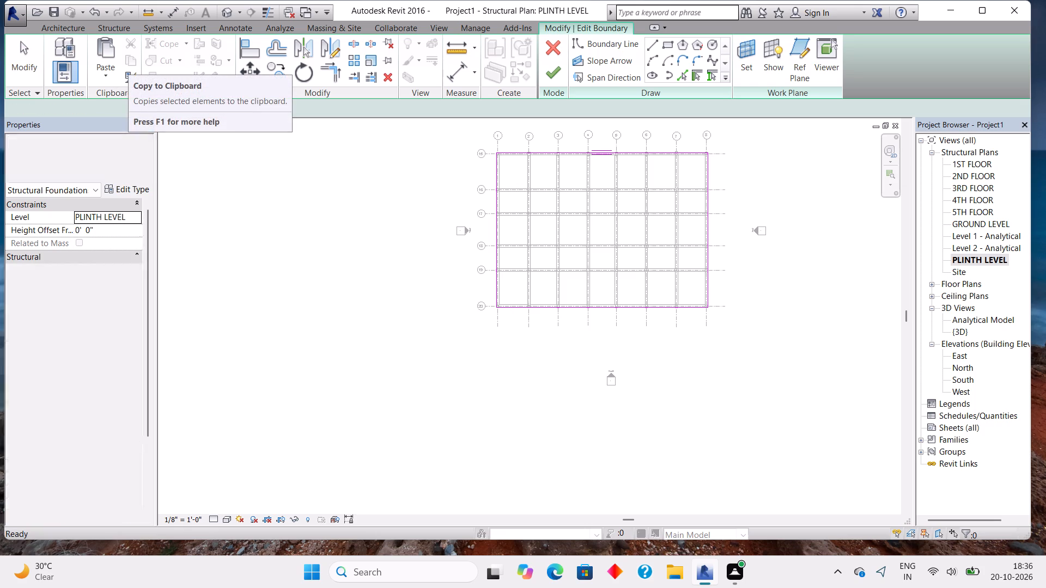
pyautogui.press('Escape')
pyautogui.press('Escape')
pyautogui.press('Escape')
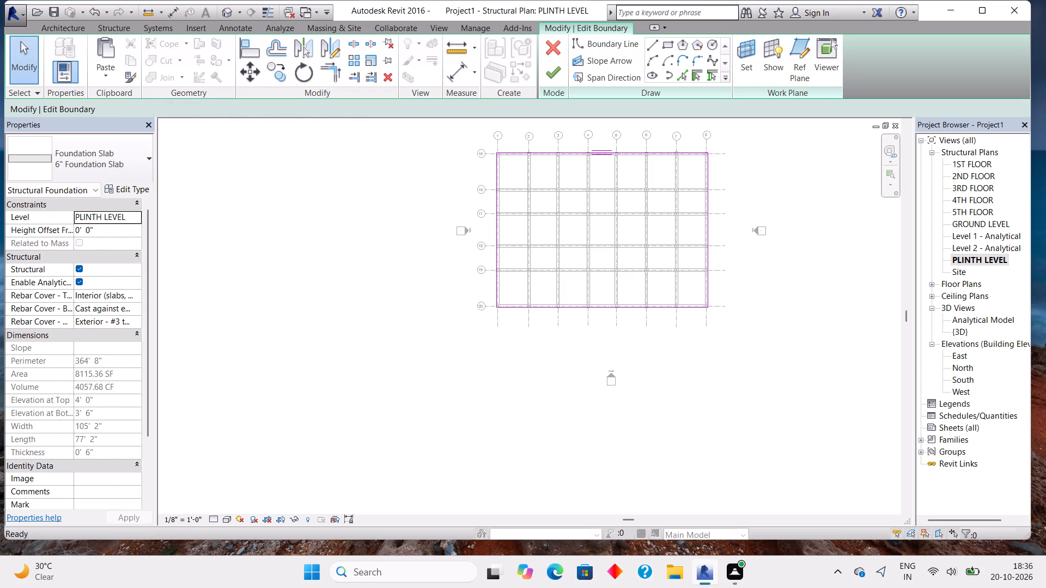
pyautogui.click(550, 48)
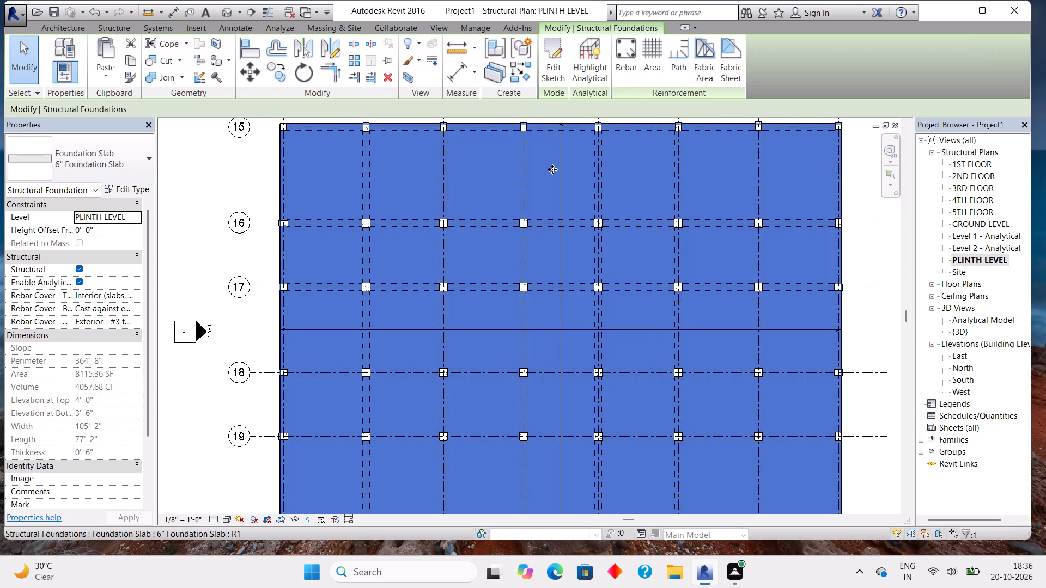
# Paste the copied 6" plinth foundation slab aligned to the levels 1ST FLOOR through 5TH FLOOR.
pyautogui.scroll(-1, 552, 169)
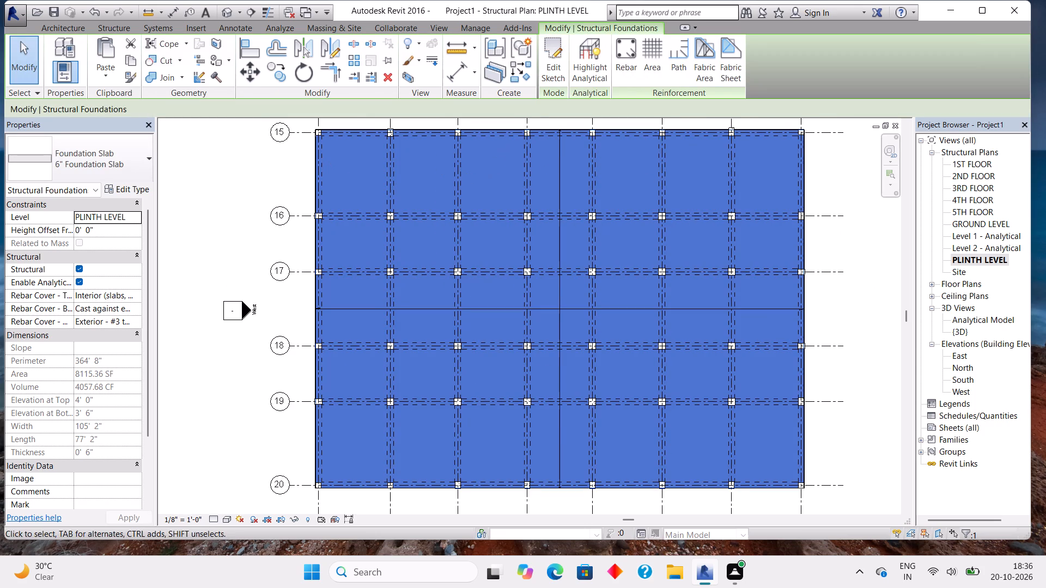
pyautogui.click(127, 62)
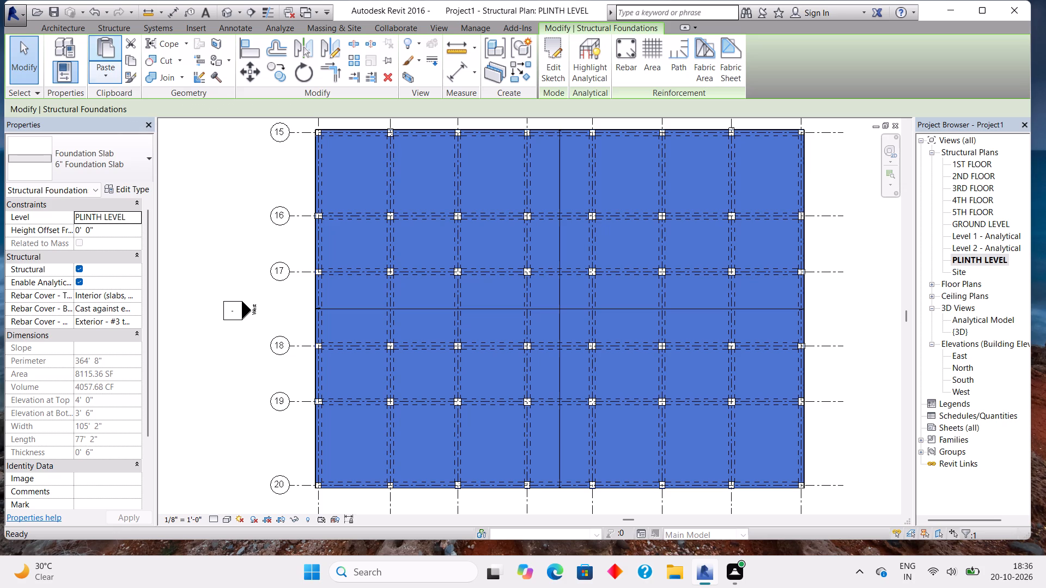
pyautogui.click(107, 76)
pyautogui.click(163, 132)
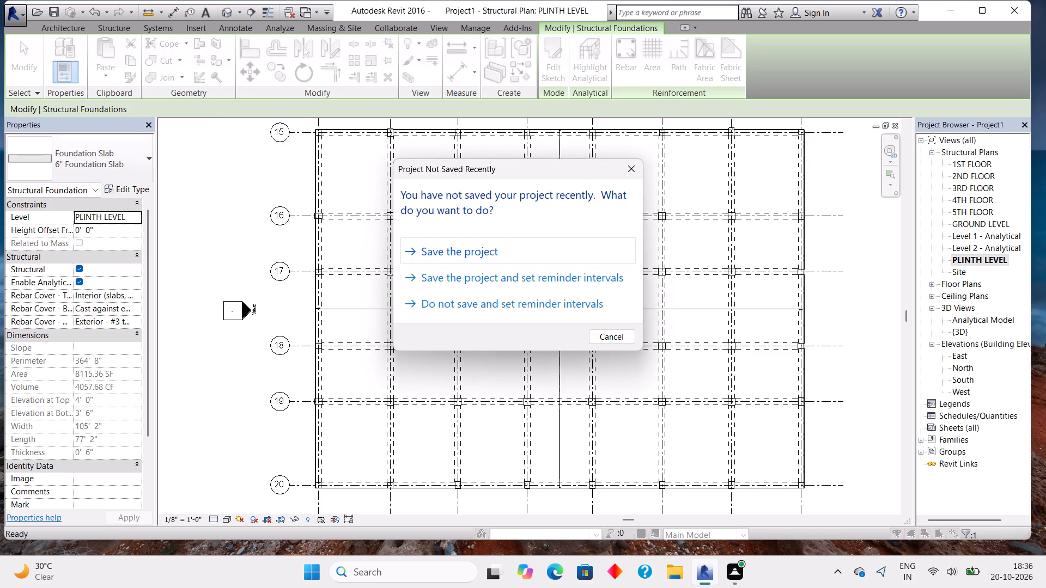
pyautogui.click(623, 174)
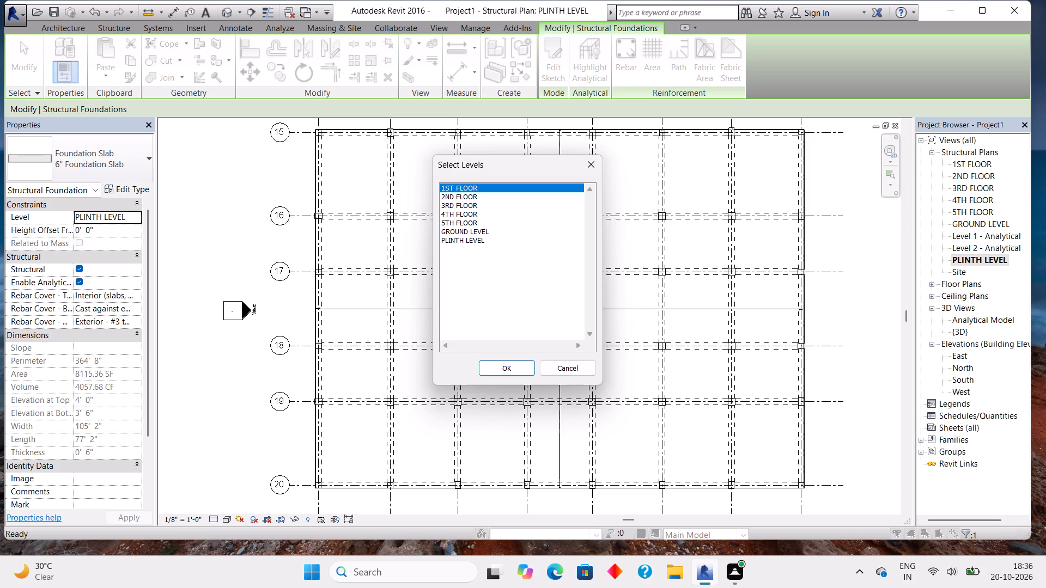
pyautogui.moveTo(463, 186); pyautogui.dragTo(485, 220)
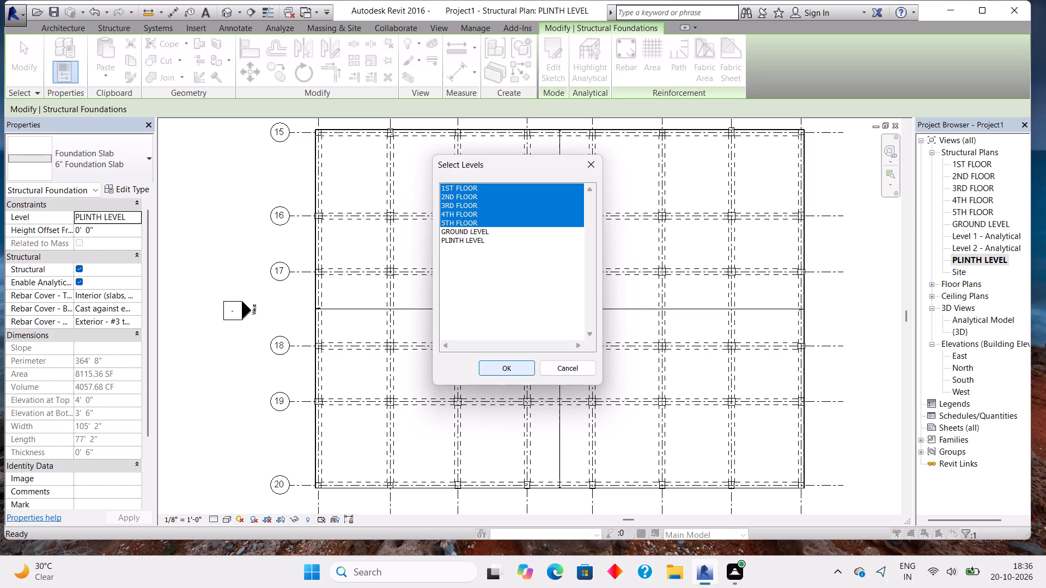
pyautogui.click(504, 368)
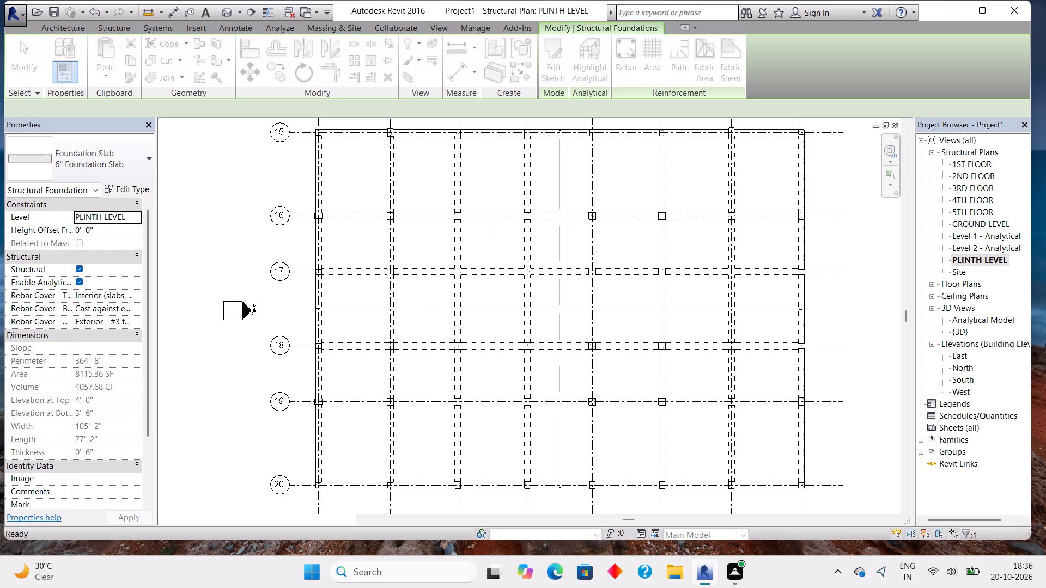
pyautogui.scroll(-3, 710, 361)
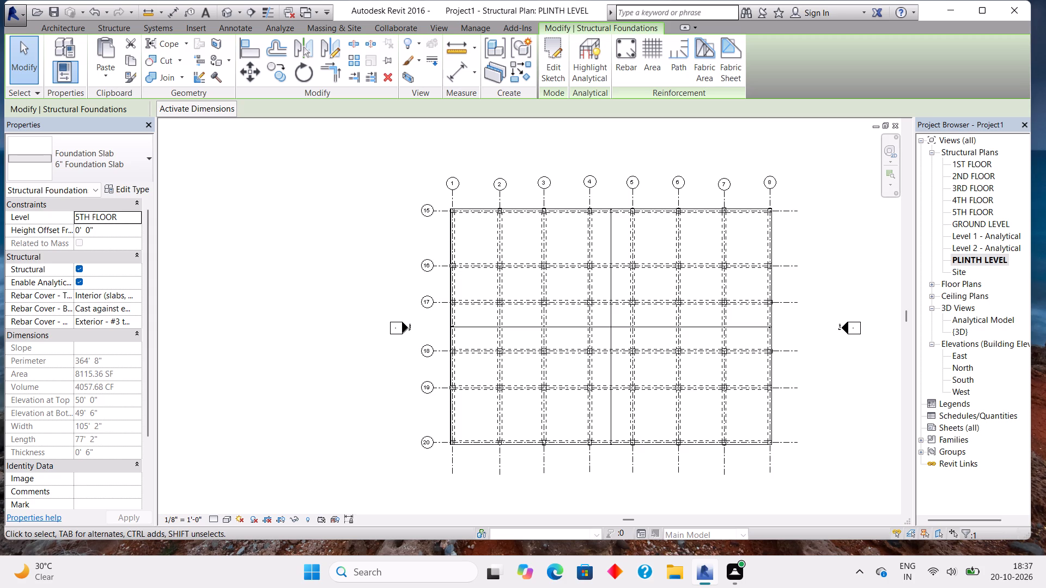
# Open the {3D} view and examine the pasted floor slabs against the beams, columns and footings.
pyautogui.doubleClick(960, 333)
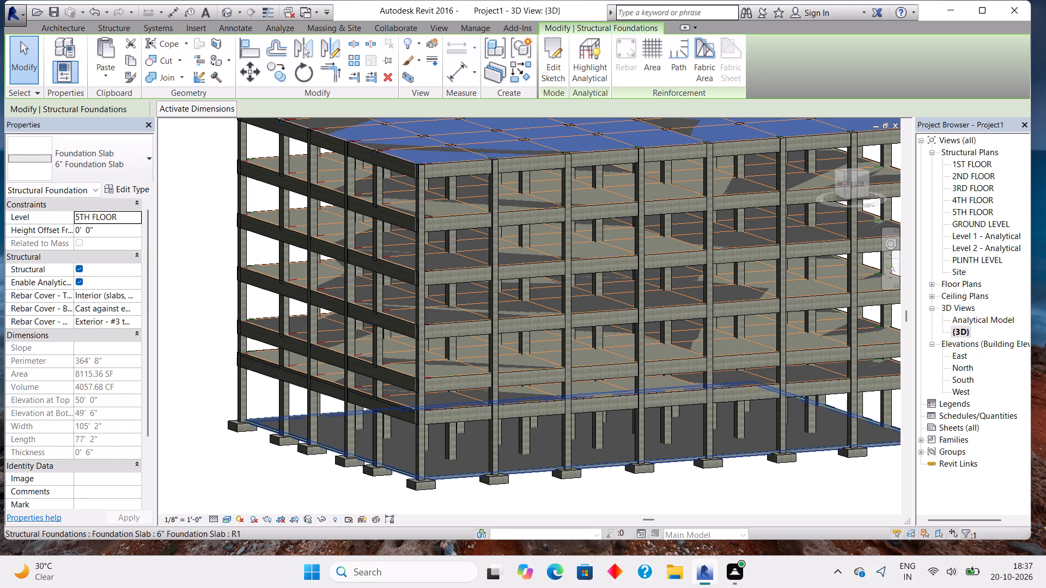
pyautogui.scroll(-3, 650, 267)
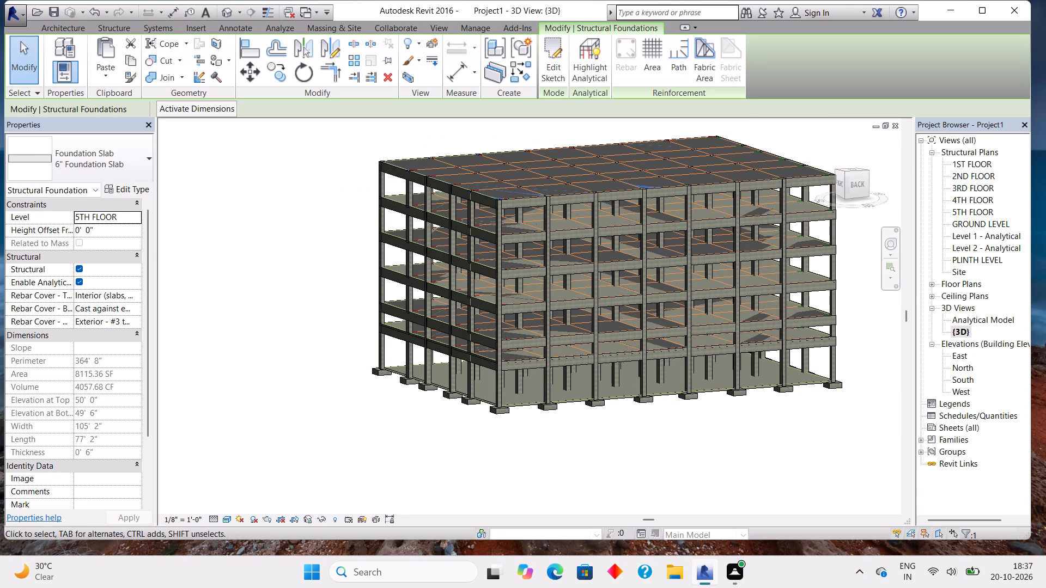
pyautogui.scroll(6, 807, 422)
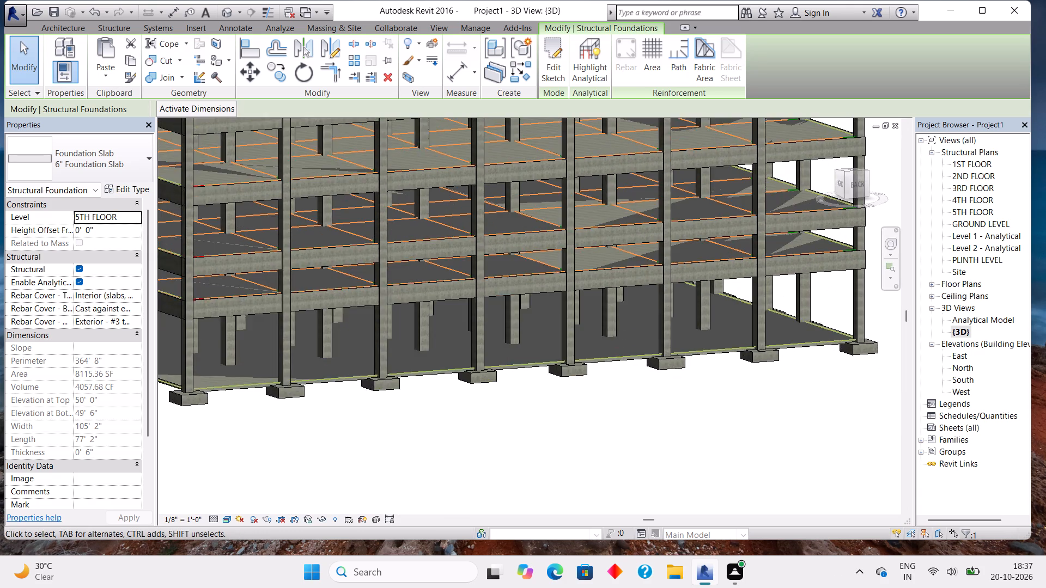
pyautogui.scroll(-1, 796, 387)
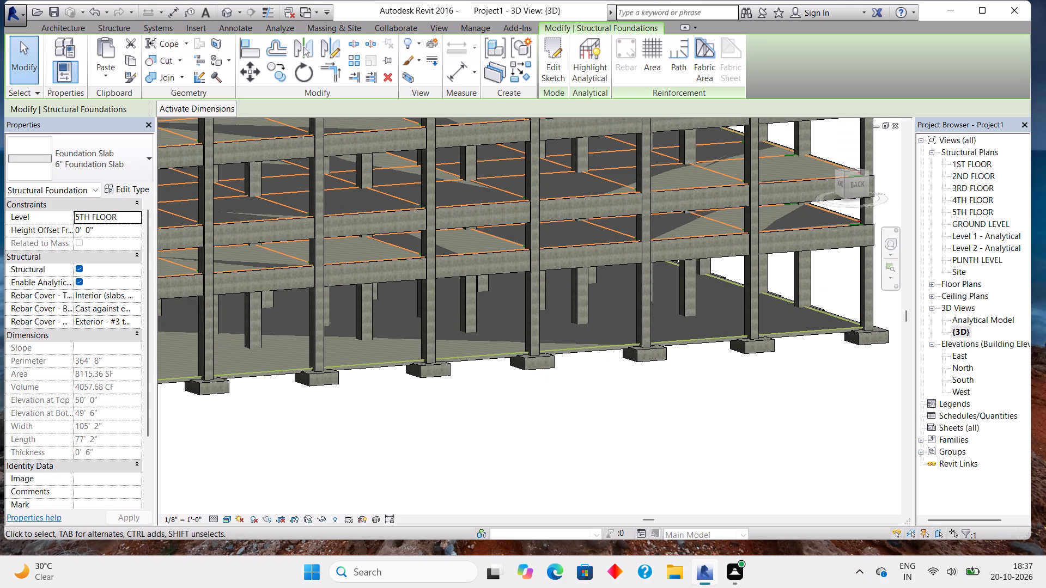
pyautogui.scroll(-2, 773, 384)
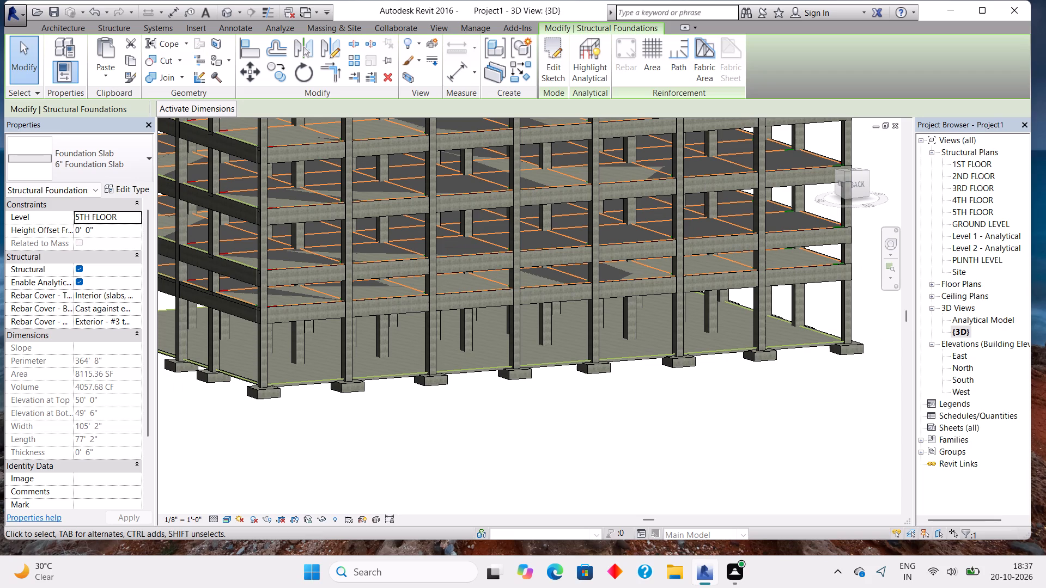
pyautogui.scroll(-1, 773, 384)
pyautogui.scroll(6, 773, 384)
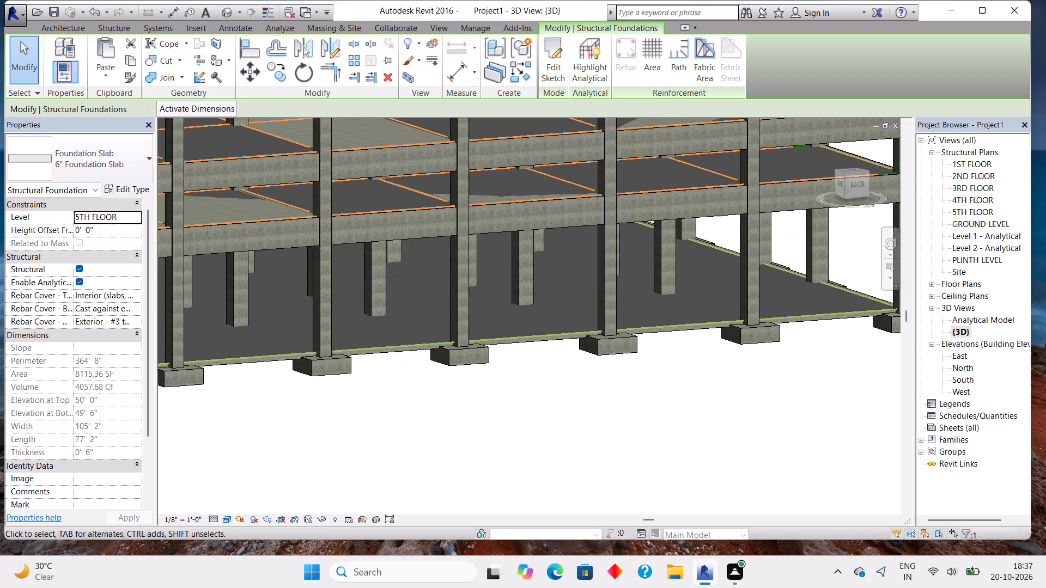
pyautogui.scroll(-2, 744, 348)
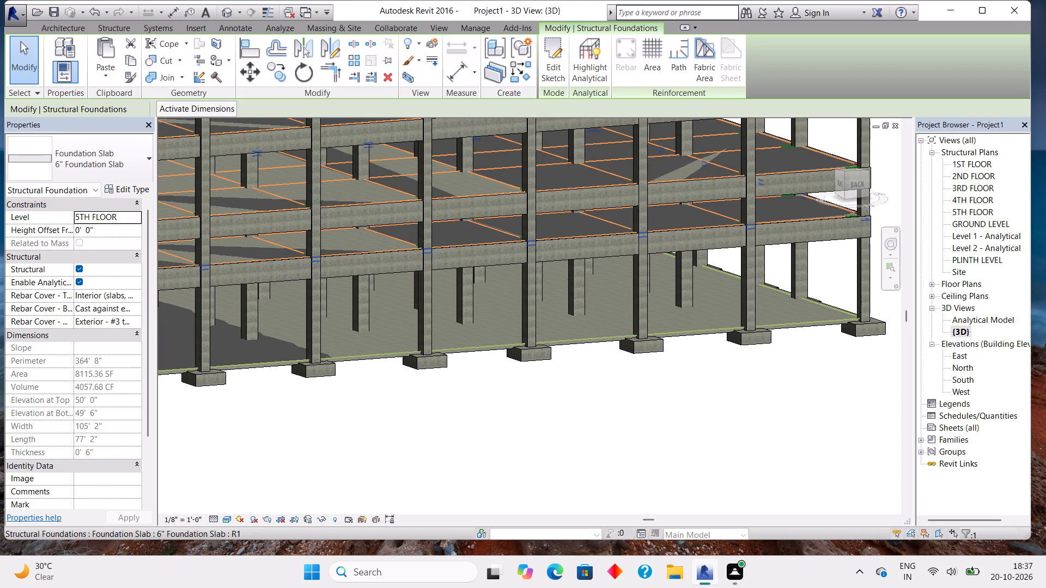
# Delete the 400 x 800mm plinth-level beam running along the building's back face.
pyautogui.click(660, 229)
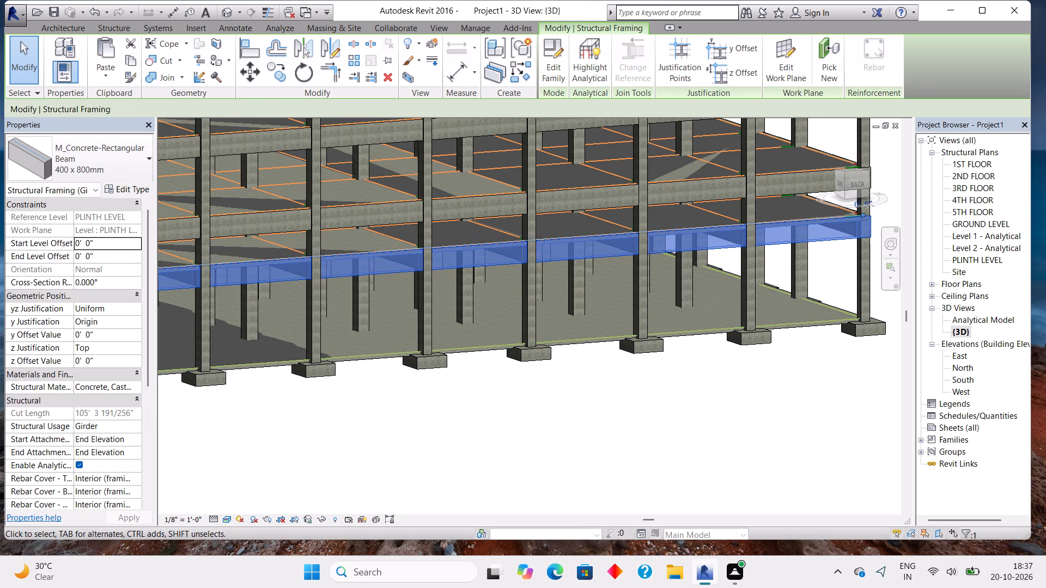
pyautogui.scroll(-6, 695, 313)
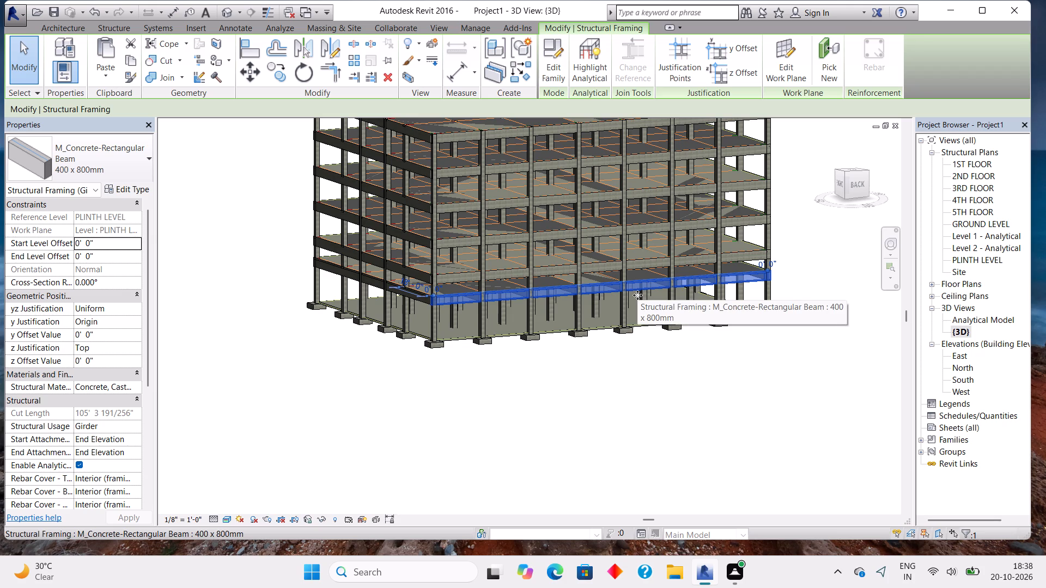
pyautogui.press('Delete')
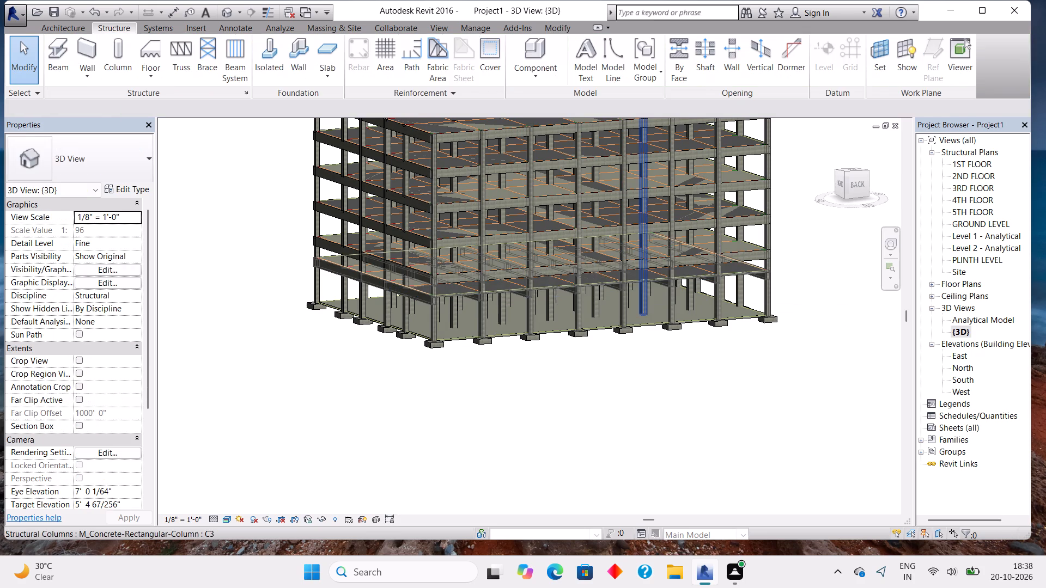
# Delete the 6" foundation slab at PLINTH LEVEL.
pyautogui.click(470, 293)
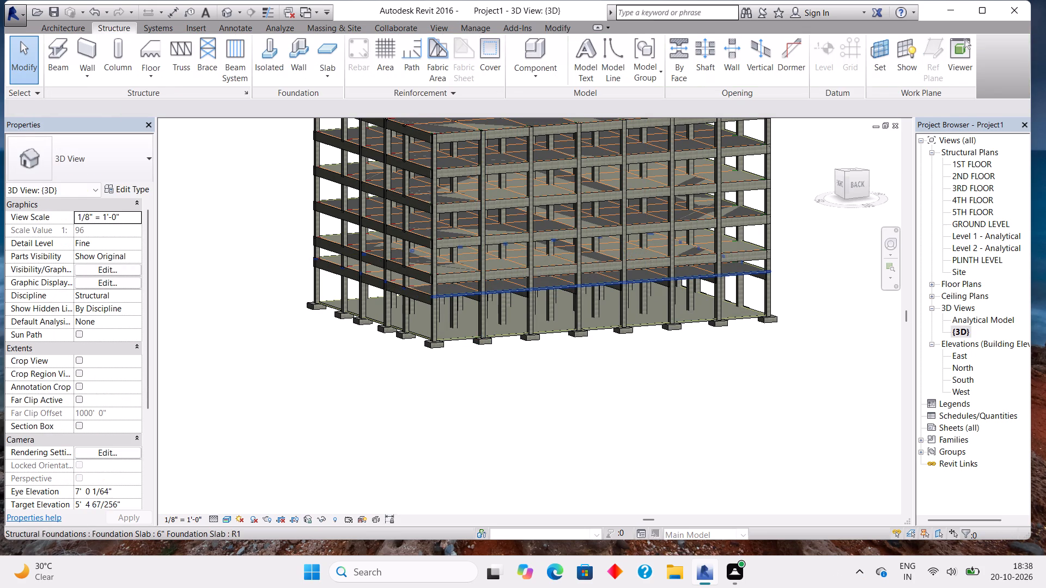
pyautogui.press('Delete')
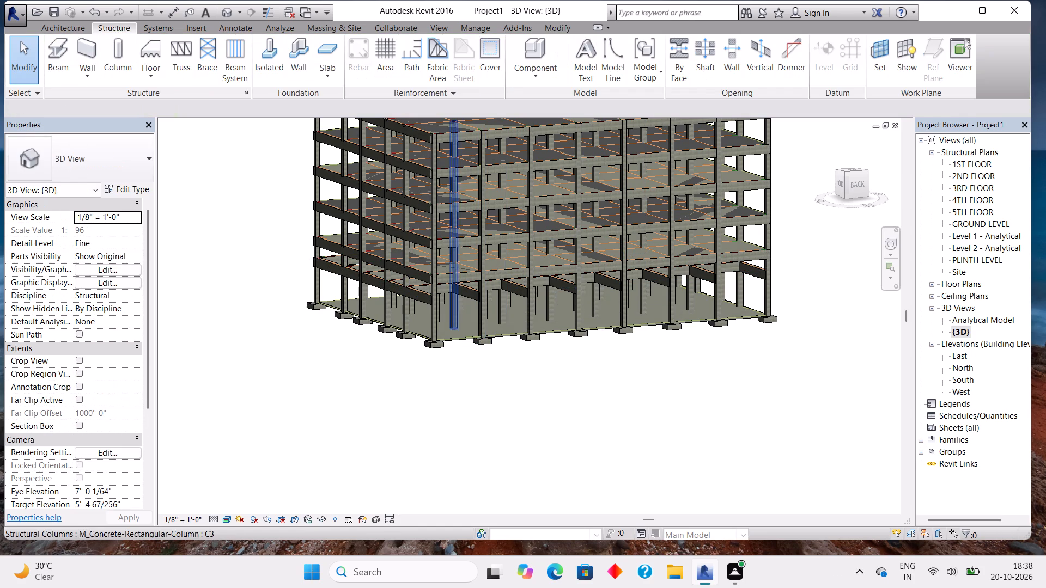
# Delete the plinth-level 400 x 800mm beam along the short end face nearest the back corner.
pyautogui.scroll(2, 392, 313)
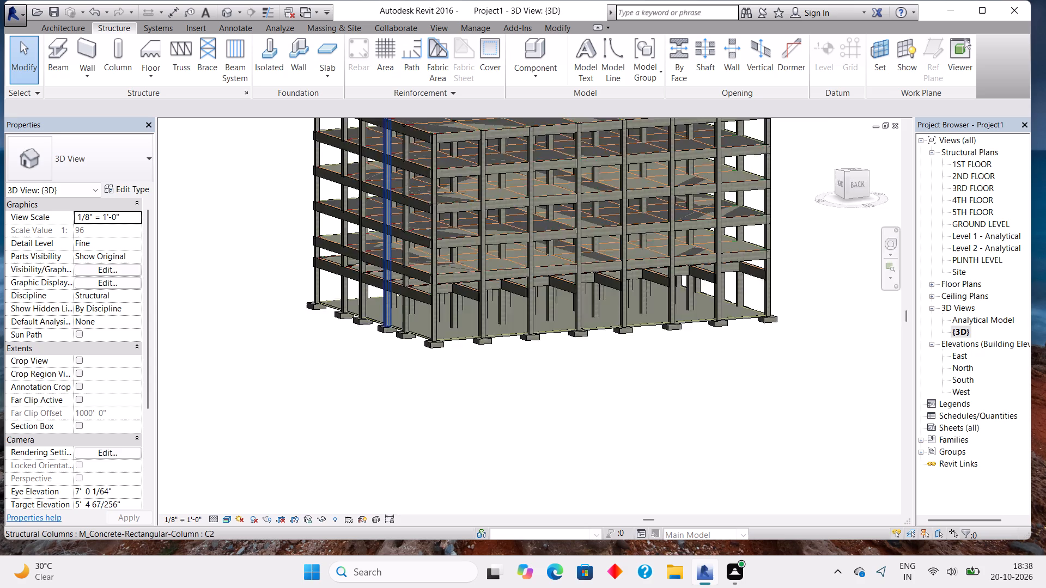
pyautogui.scroll(6, 392, 313)
pyautogui.click(485, 264)
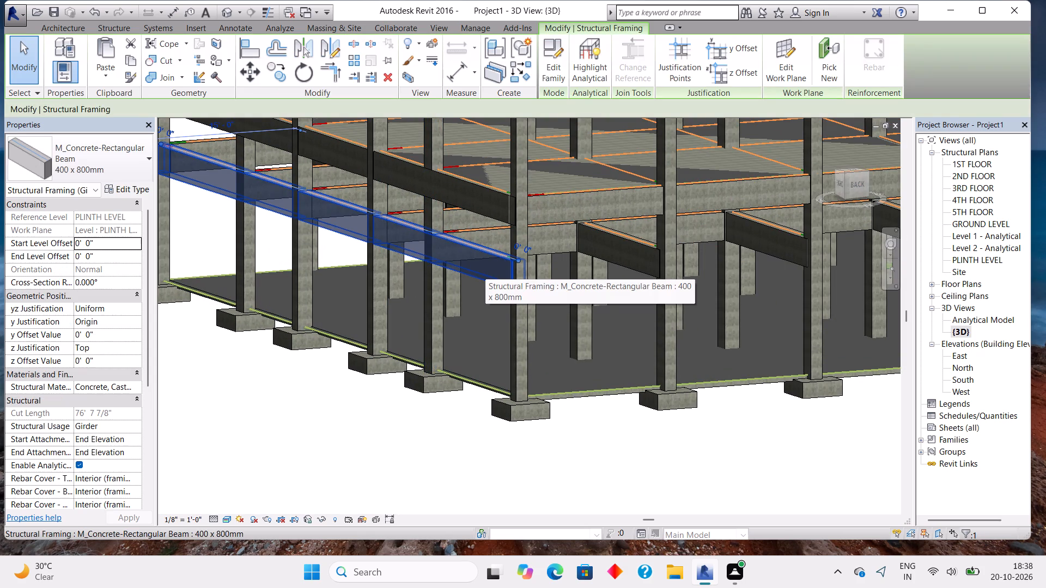
pyautogui.press('Delete')
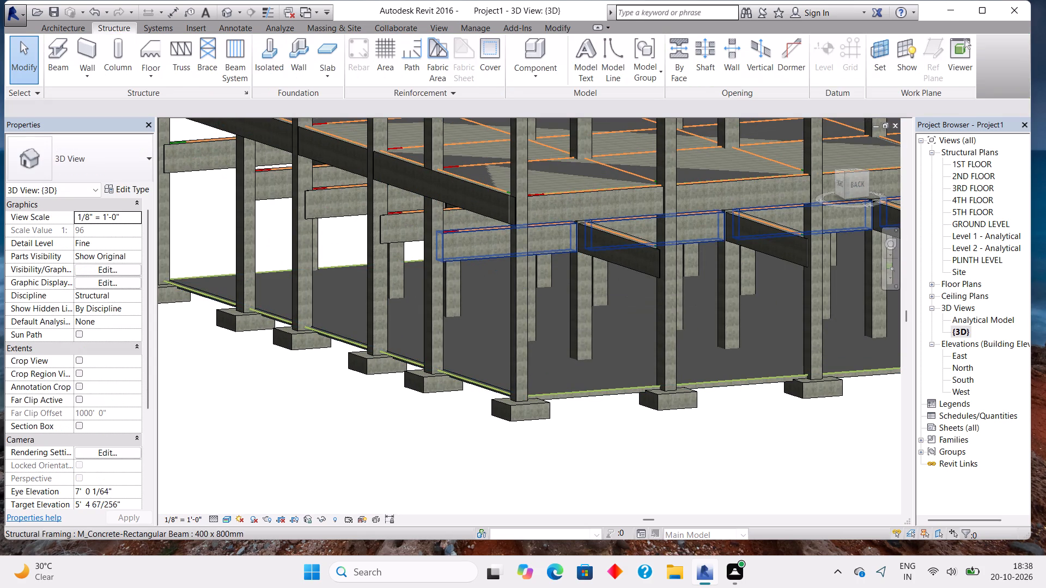
# Delete the five remaining plinth-level beams that run parallel to the back face, working inward from the nearest one.
pyautogui.click(472, 246)
pyautogui.press('Delete')
pyautogui.click(412, 219)
pyautogui.press('Delete')
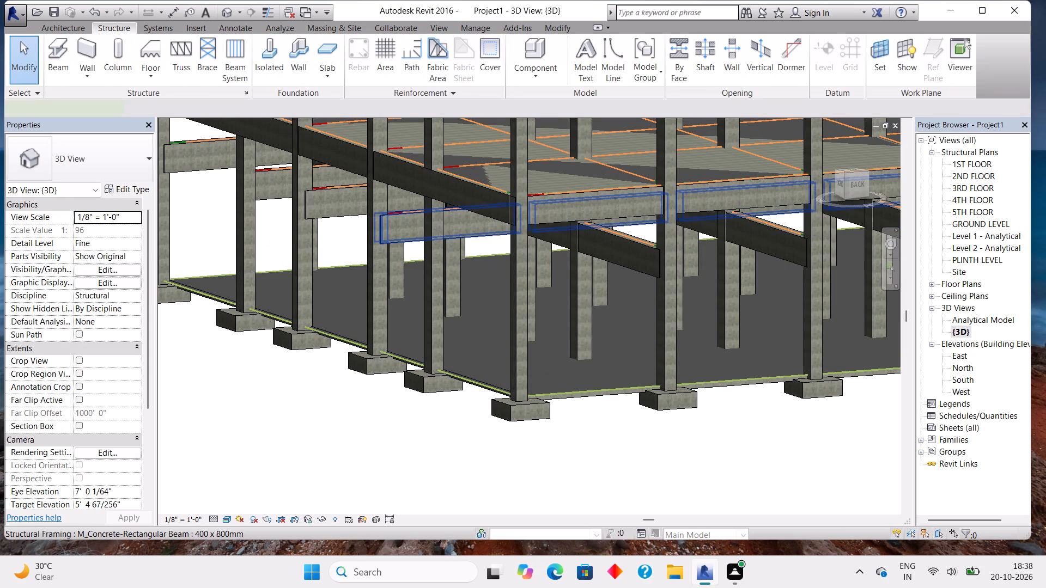
pyautogui.click(343, 203)
pyautogui.press('Delete')
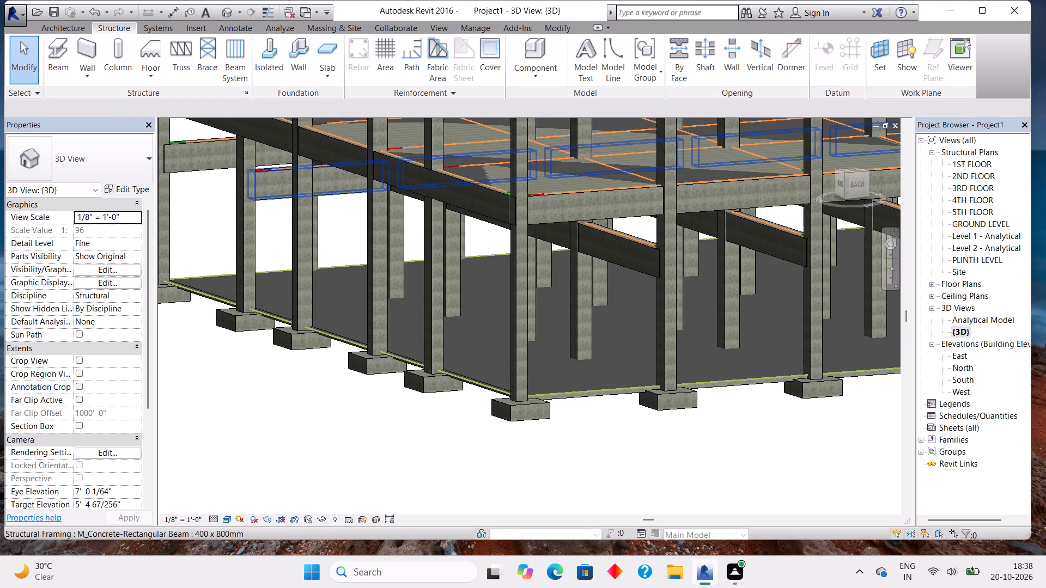
pyautogui.click(263, 183)
pyautogui.press('Delete')
pyautogui.click(197, 157)
pyautogui.press('Delete')
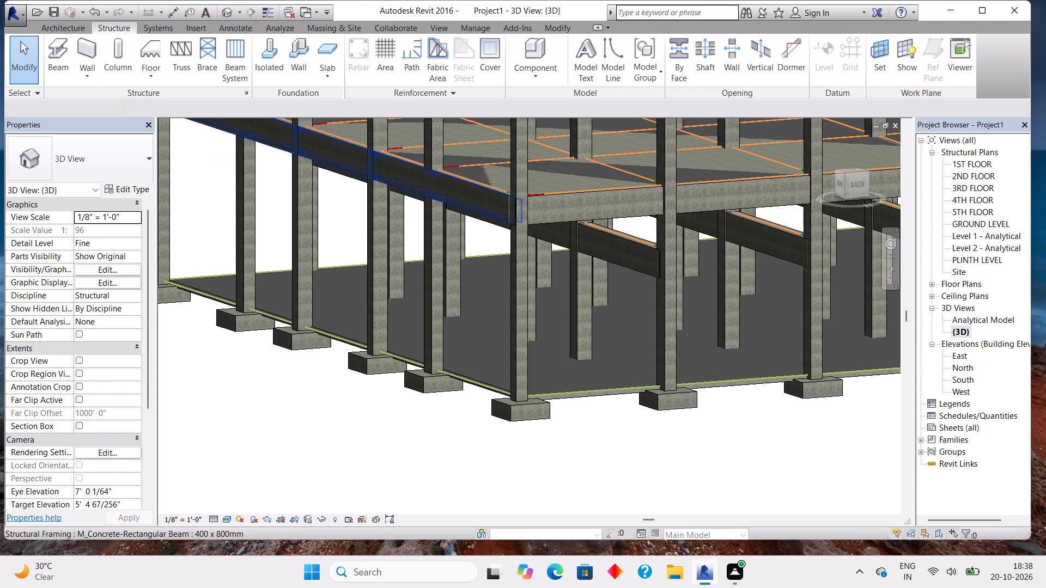
# Delete five of the remaining plinth-level transverse beams one after another, starting beside the cleared end face.
pyautogui.click(606, 243)
pyautogui.press('Delete')
pyautogui.click(752, 235)
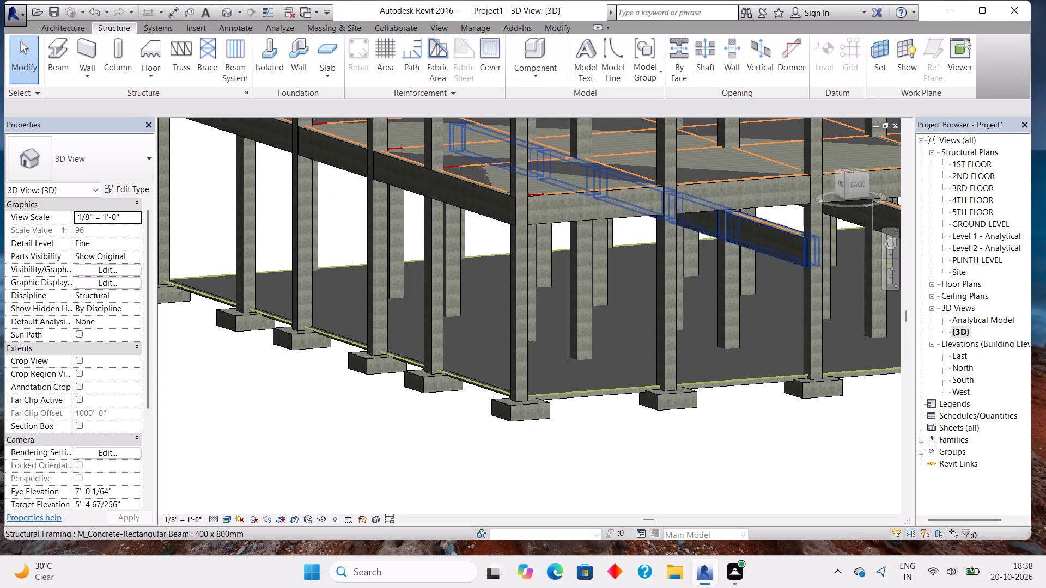
pyautogui.press('Delete')
pyautogui.moveTo(847, 271); pyautogui.dragTo(573, 230, button='middle')
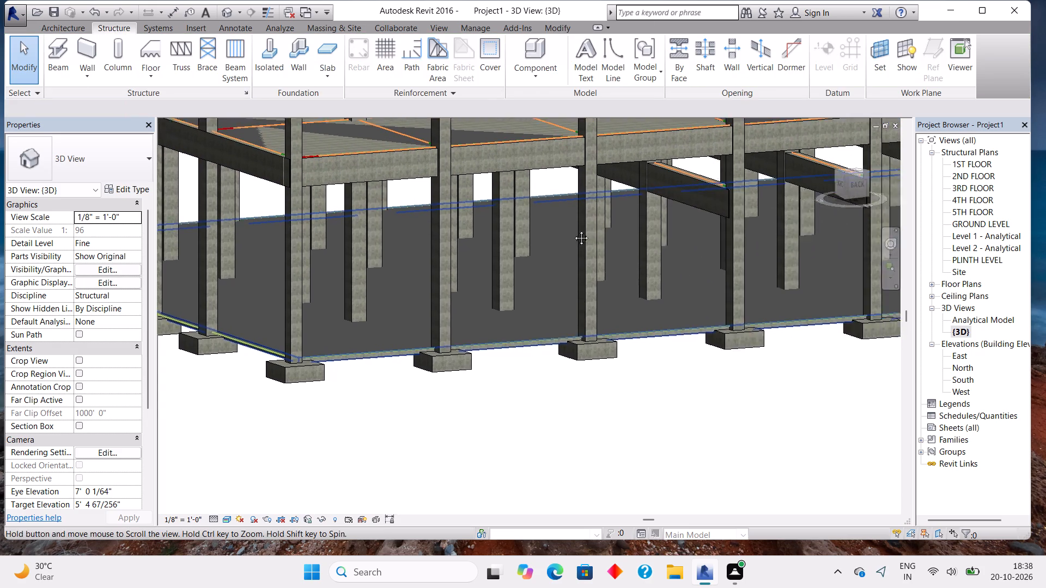
pyautogui.moveTo(573, 230); pyautogui.dragTo(524, 226, button='middle')
pyautogui.scroll(-3, 620, 227)
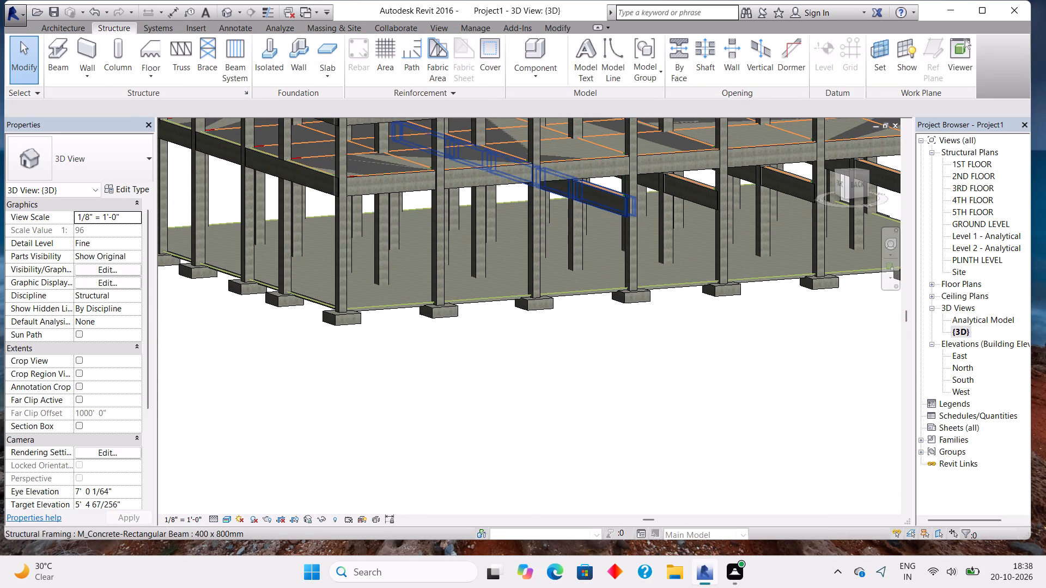
pyautogui.click(616, 205)
pyautogui.press('Delete')
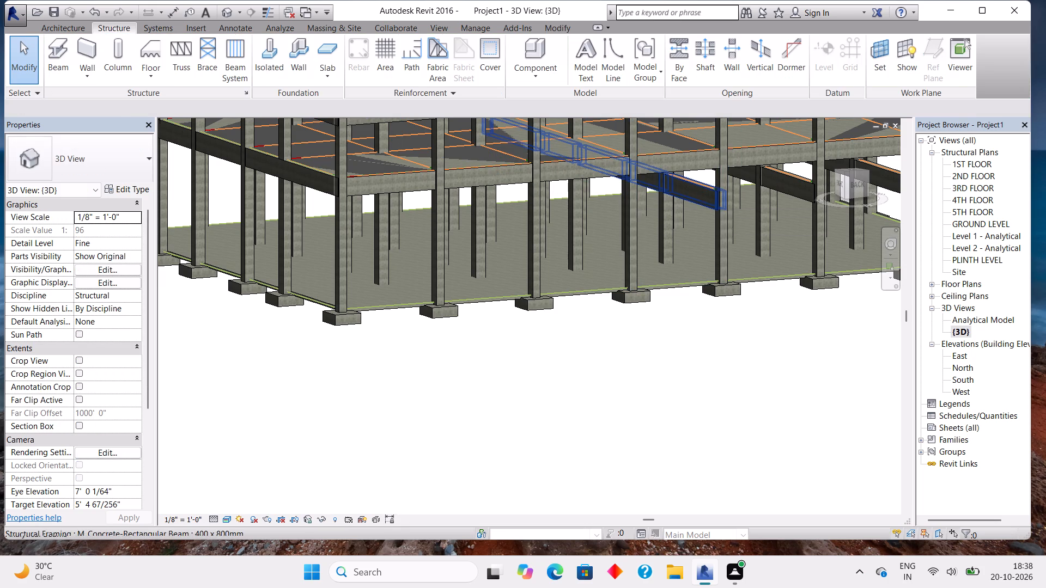
pyautogui.click(705, 197)
pyautogui.press('Delete')
pyautogui.click(786, 190)
pyautogui.press('Delete')
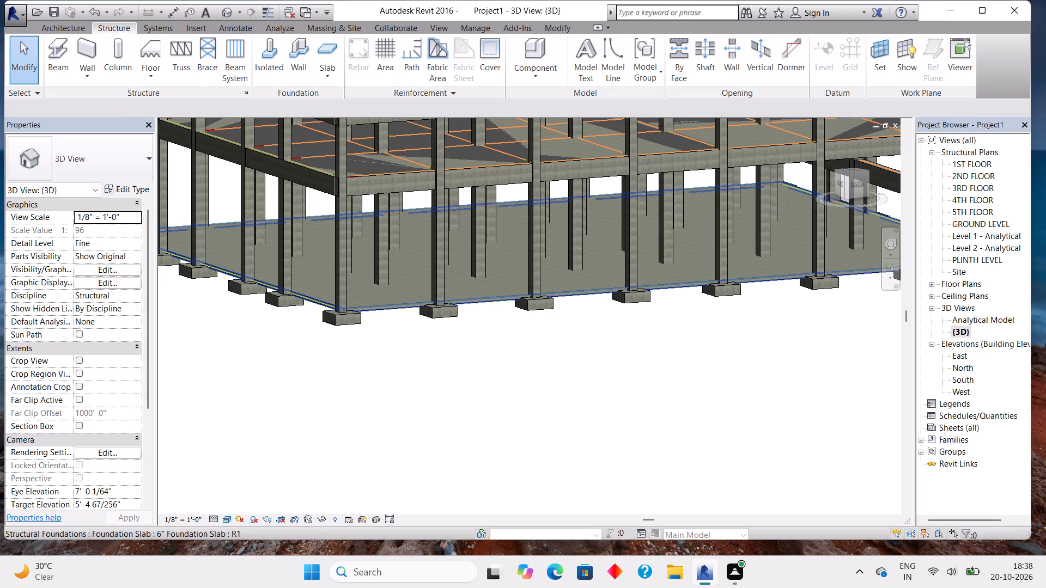
# Delete the last two plinth-level transverse beams at the far end of the building.
pyautogui.moveTo(794, 210); pyautogui.dragTo(557, 297, button='middle')
pyautogui.click(647, 270)
pyautogui.press('Delete')
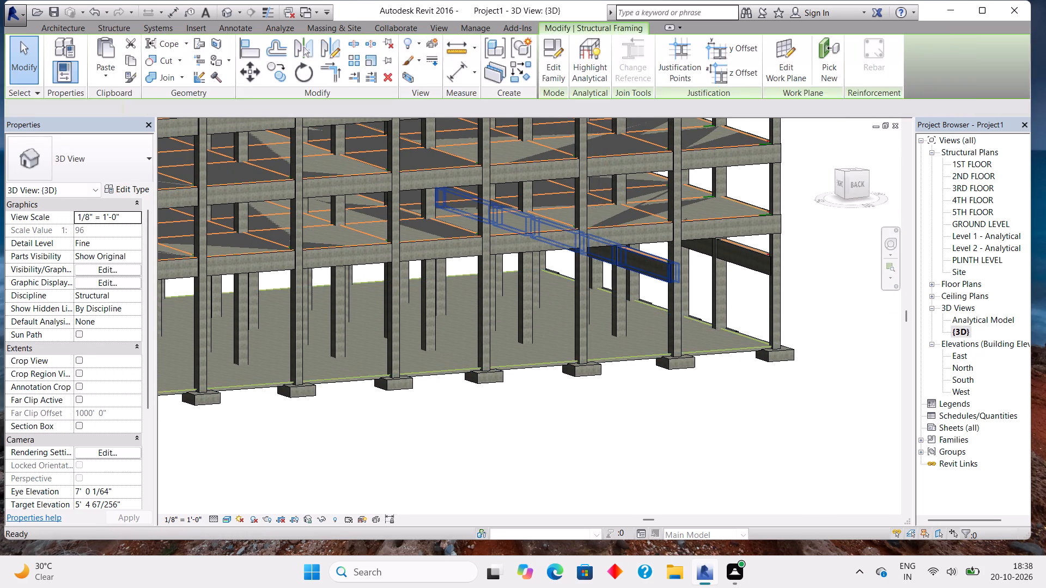
pyautogui.click(744, 264)
pyautogui.press('Delete')
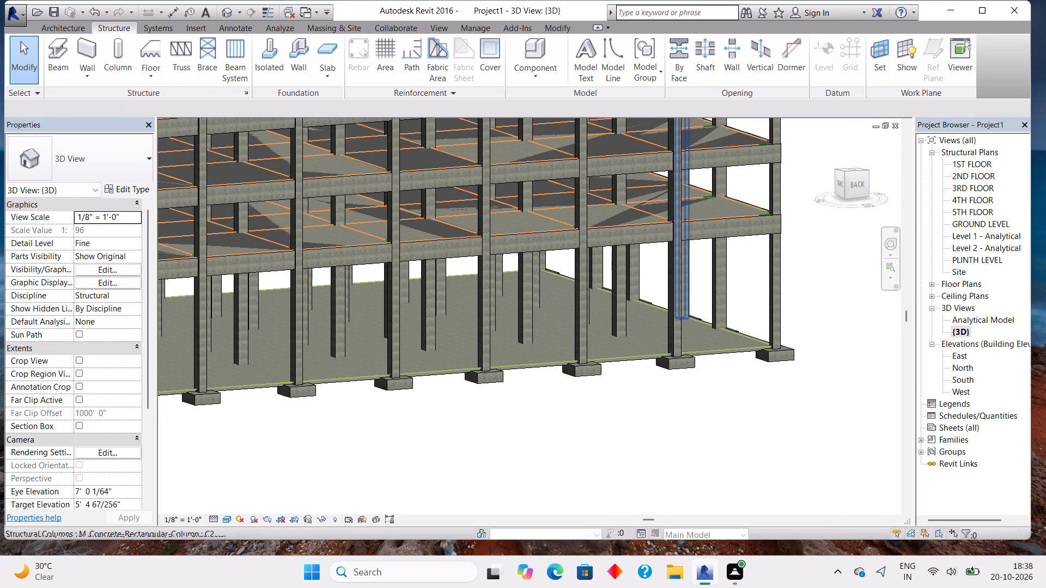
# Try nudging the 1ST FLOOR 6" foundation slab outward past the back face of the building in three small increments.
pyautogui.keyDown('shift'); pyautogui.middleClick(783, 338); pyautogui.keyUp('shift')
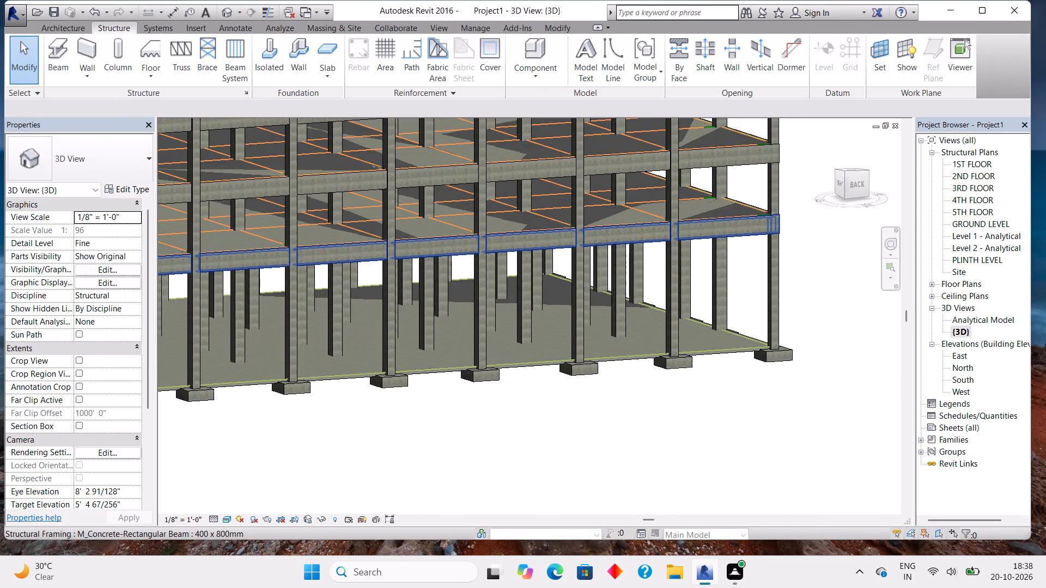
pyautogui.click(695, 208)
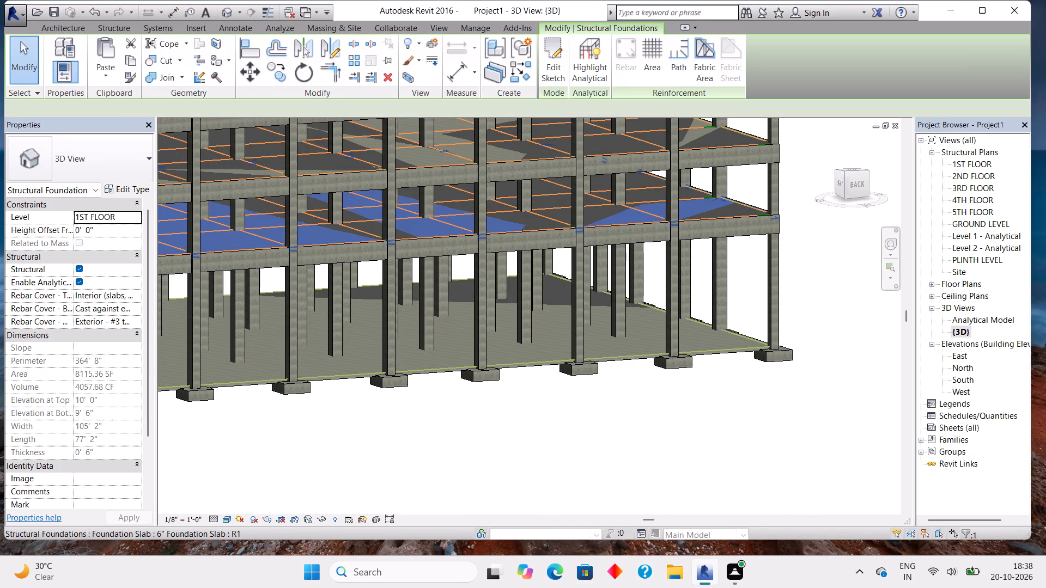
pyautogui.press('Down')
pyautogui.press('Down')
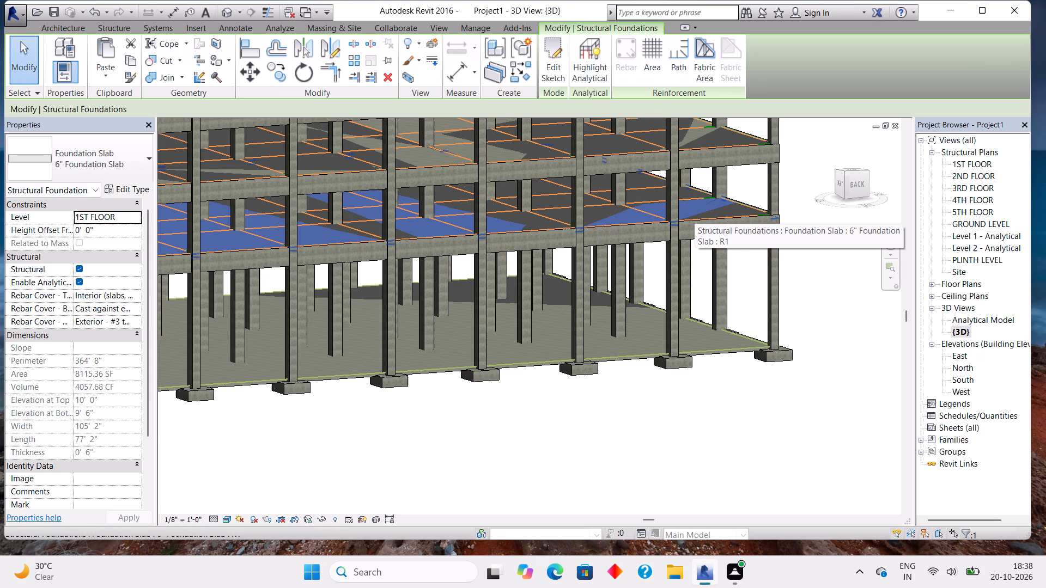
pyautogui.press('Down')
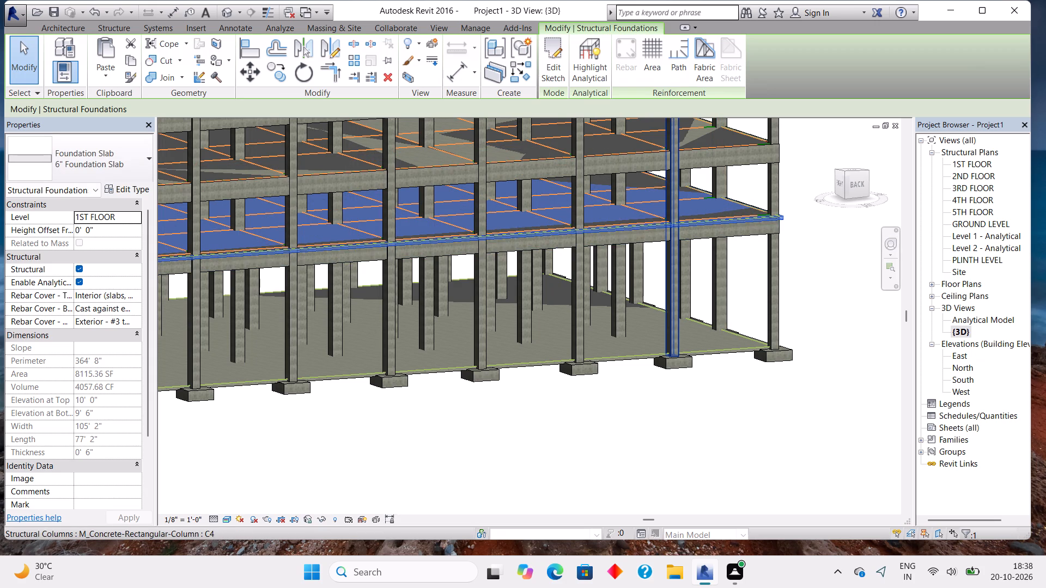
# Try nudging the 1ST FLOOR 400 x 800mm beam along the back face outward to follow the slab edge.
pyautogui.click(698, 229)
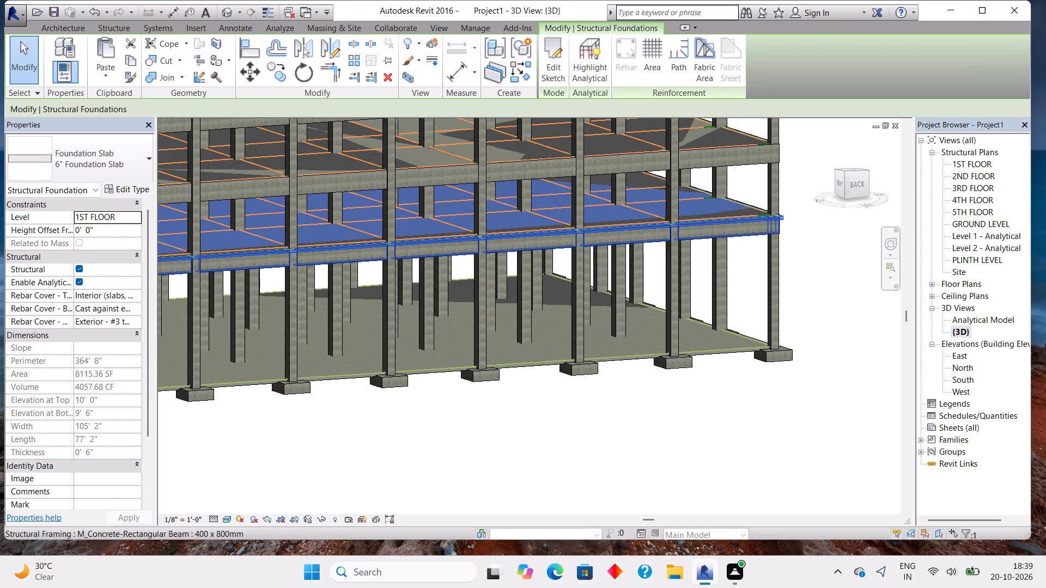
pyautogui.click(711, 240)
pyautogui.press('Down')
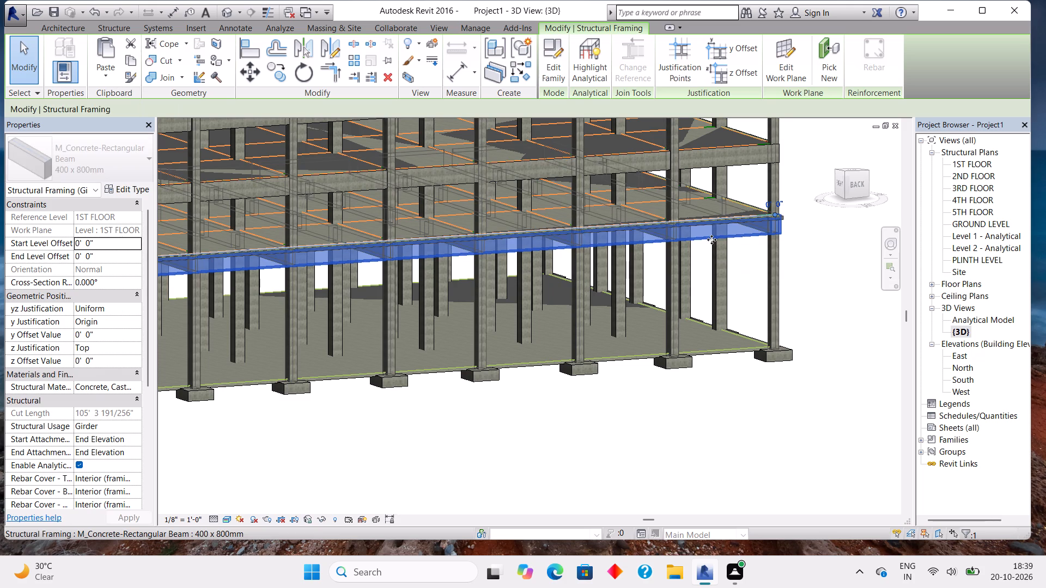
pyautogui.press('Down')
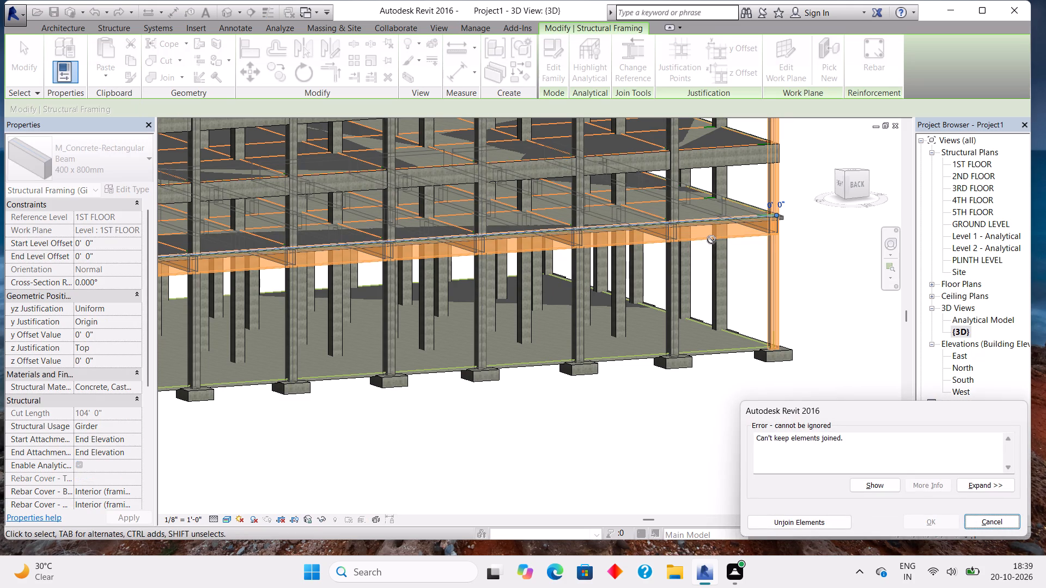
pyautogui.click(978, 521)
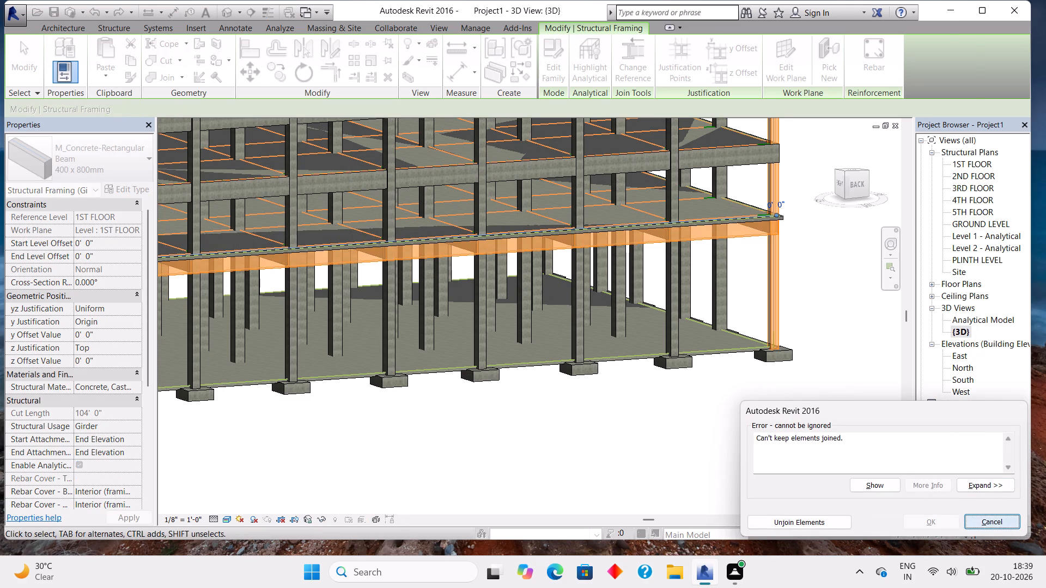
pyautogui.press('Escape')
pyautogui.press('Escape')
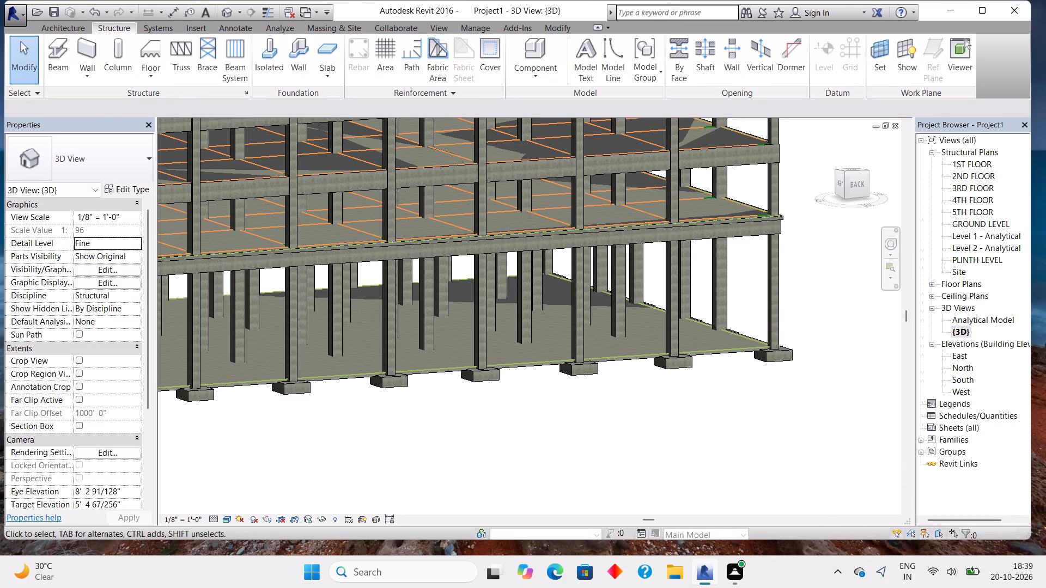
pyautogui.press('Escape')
# Examine the building from the back and left sides, checking how the 1ST FLOOR slab sits against its edge beams and columns.
pyautogui.scroll(-10, 755, 378)
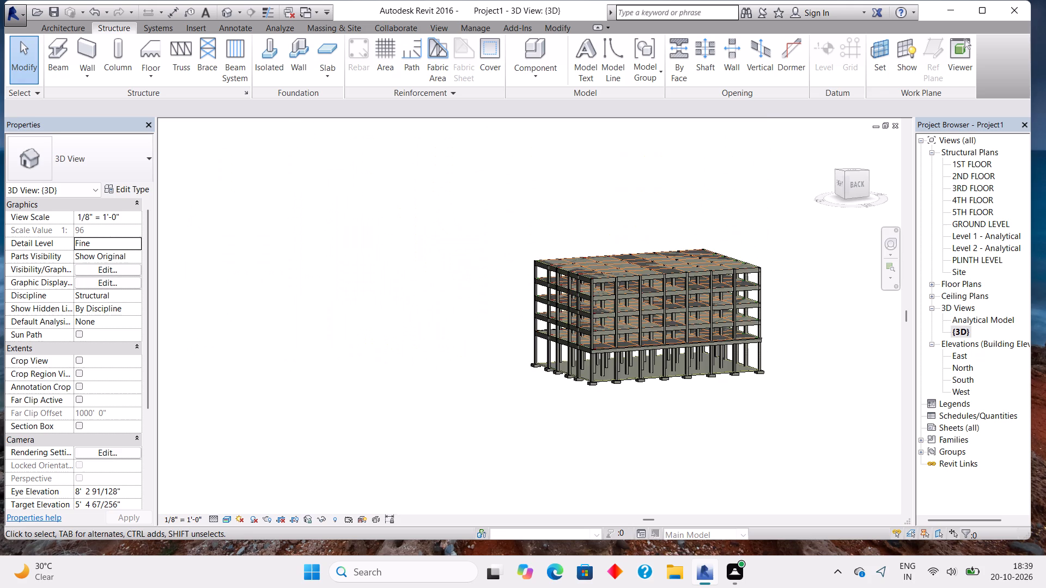
pyautogui.scroll(6, 755, 378)
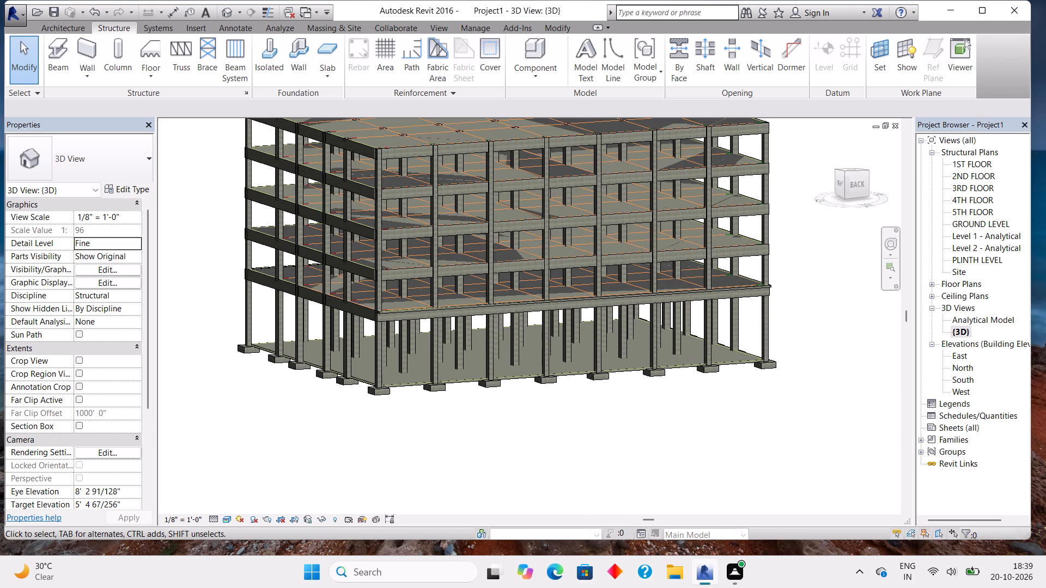
pyautogui.keyDown('shift'); pyautogui.moveTo(811, 297); pyautogui.dragTo(674, 234, button='middle'); pyautogui.keyUp('shift')
pyautogui.keyDown('shift'); pyautogui.scroll(1, 811, 297); pyautogui.keyUp('shift')
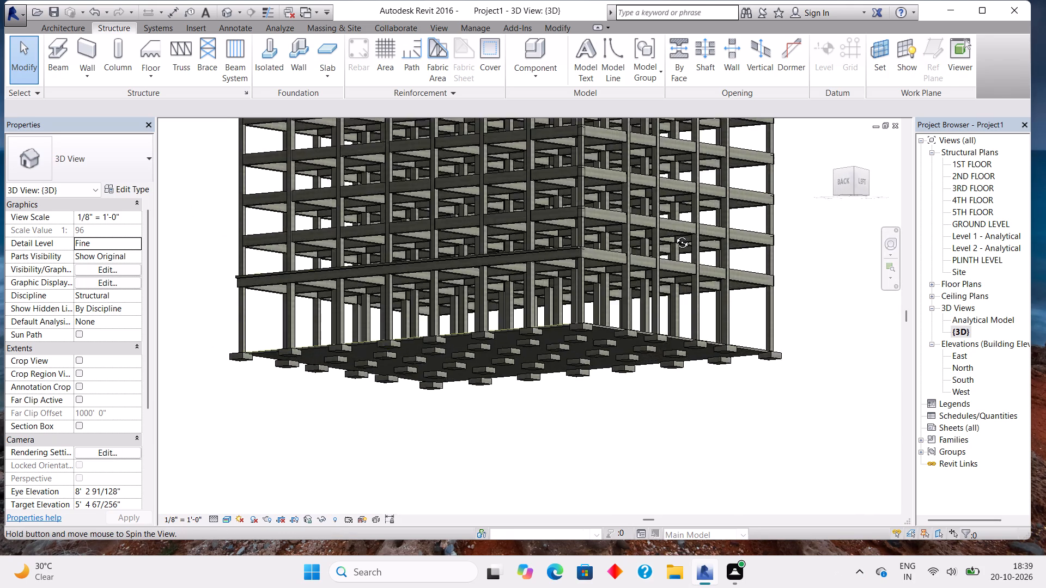
pyautogui.keyDown('shift'); pyautogui.moveTo(674, 234); pyautogui.dragTo(656, 291, button='middle'); pyautogui.keyUp('shift')
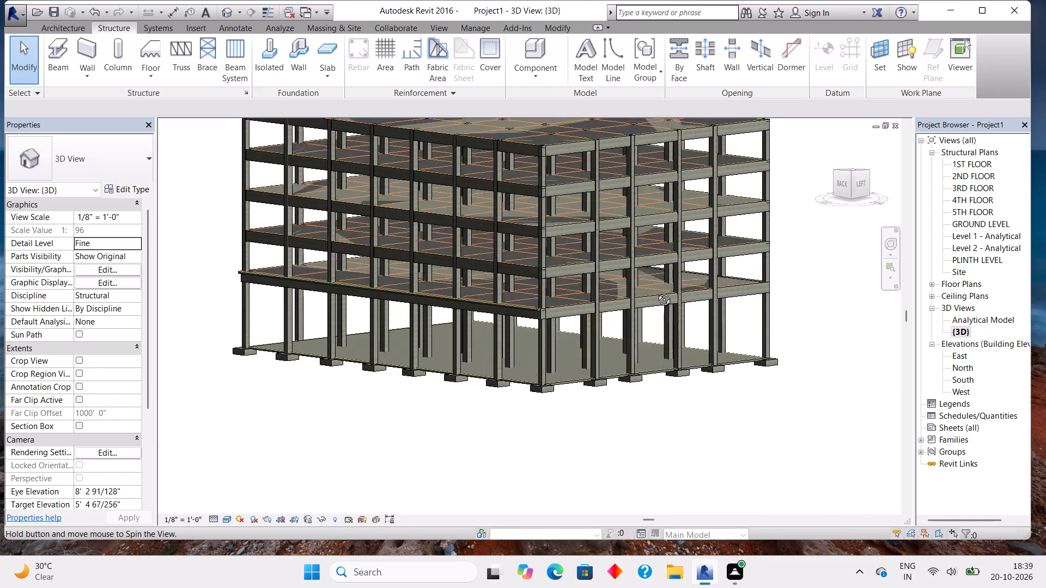
pyautogui.keyDown('shift'); pyautogui.moveTo(656, 291); pyautogui.dragTo(390, 304, button='middle'); pyautogui.keyUp('shift')
pyautogui.keyDown('shift'); pyautogui.moveTo(375, 272); pyautogui.dragTo(366, 253, button='middle'); pyautogui.keyUp('shift')
pyautogui.keyDown('shift'); pyautogui.moveTo(364, 250); pyautogui.dragTo(548, 219, button='middle'); pyautogui.keyUp('shift')
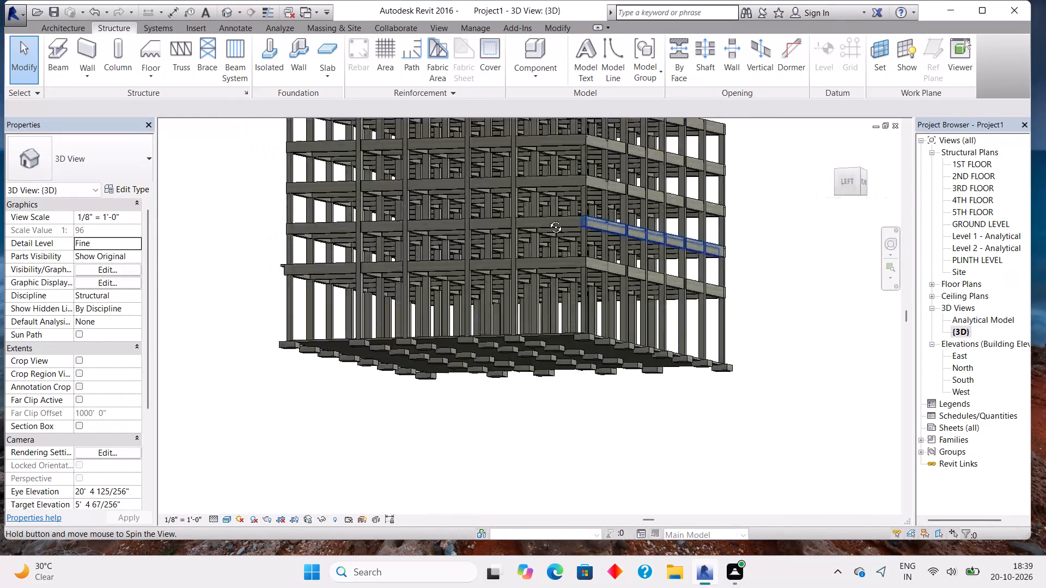
pyautogui.keyDown('shift'); pyautogui.moveTo(548, 219); pyautogui.dragTo(565, 223, button='middle'); pyautogui.keyUp('shift')
pyautogui.moveTo(756, 323); pyautogui.dragTo(729, 394, button='middle')
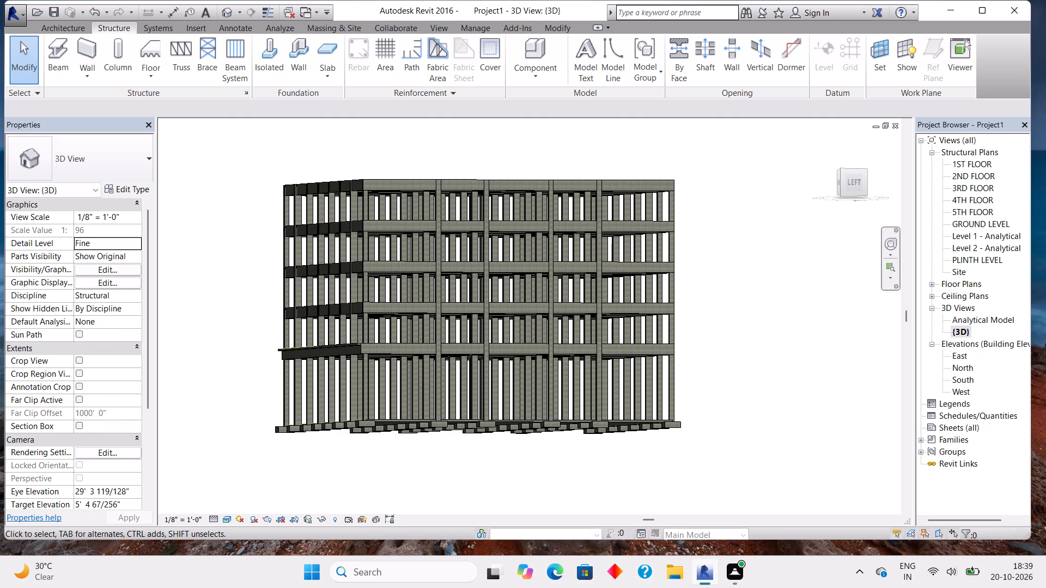
pyautogui.keyDown('shift'); pyautogui.moveTo(856, 336); pyautogui.dragTo(907, 362, button='middle'); pyautogui.keyUp('shift')
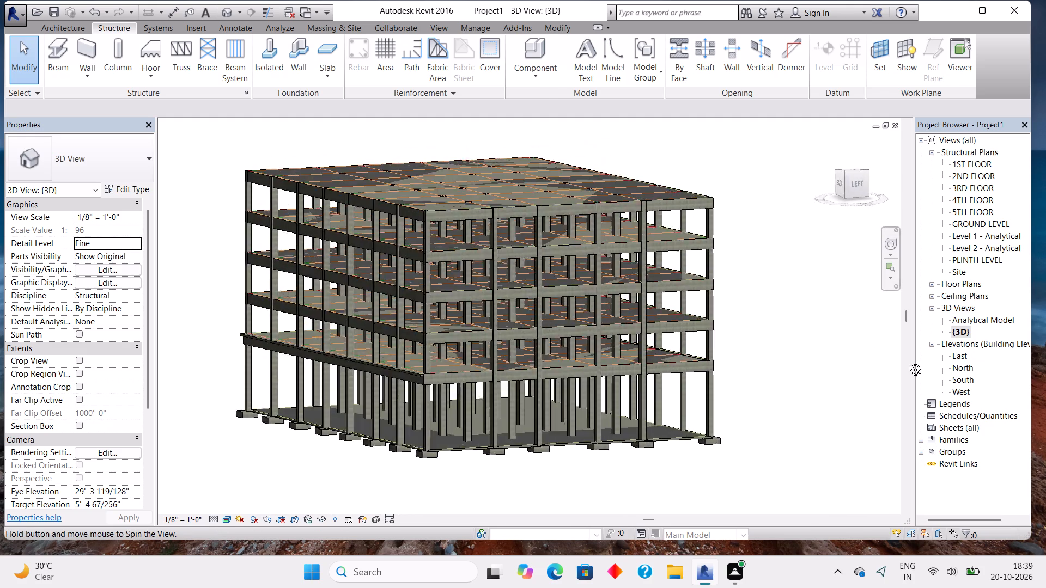
pyautogui.keyDown('shift'); pyautogui.moveTo(907, 362); pyautogui.dragTo(993, 330, button='middle'); pyautogui.keyUp('shift')
pyautogui.keyDown('shift'); pyautogui.moveTo(993, 330); pyautogui.dragTo(974, 346, button='middle'); pyautogui.keyUp('shift')
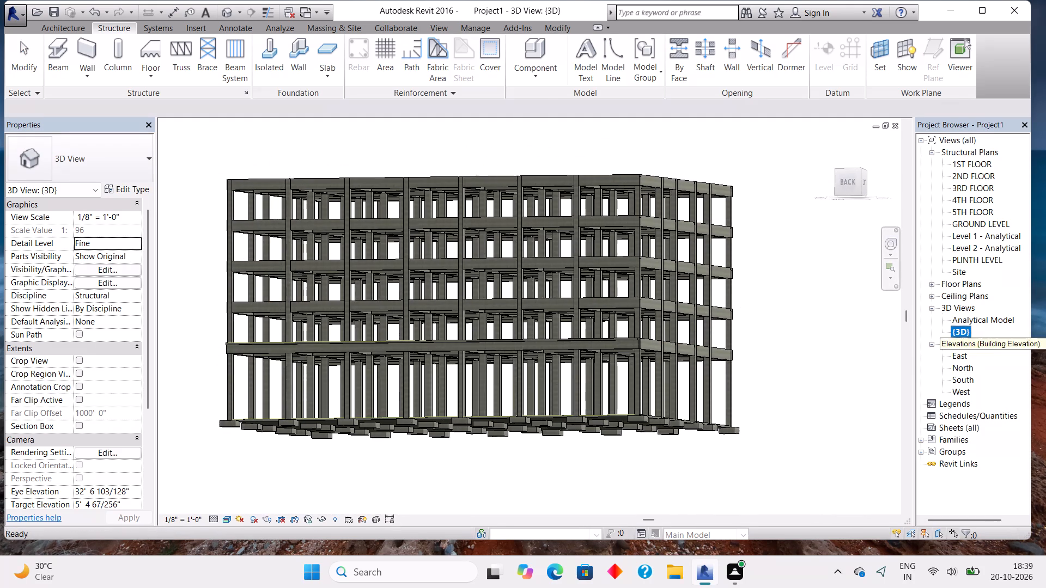
pyautogui.keyDown('shift'); pyautogui.moveTo(974, 346); pyautogui.dragTo(957, 352, button='middle'); pyautogui.keyUp('shift')
pyautogui.keyDown('shift'); pyautogui.moveTo(818, 318); pyautogui.dragTo(819, 367, button='middle'); pyautogui.keyUp('shift')
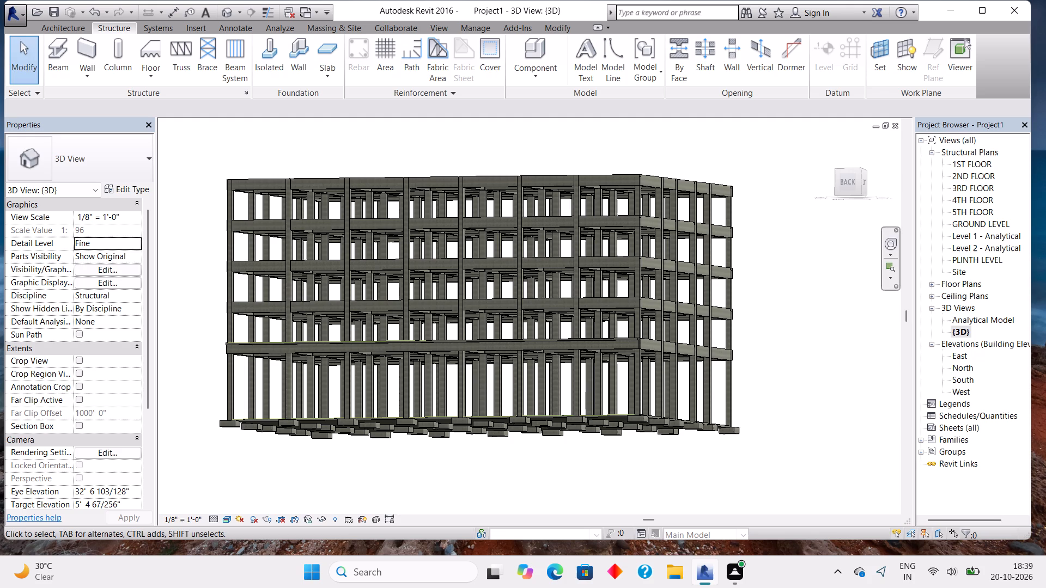
pyautogui.scroll(-2, 838, 306)
pyautogui.moveTo(838, 306); pyautogui.dragTo(812, 359, button='middle')
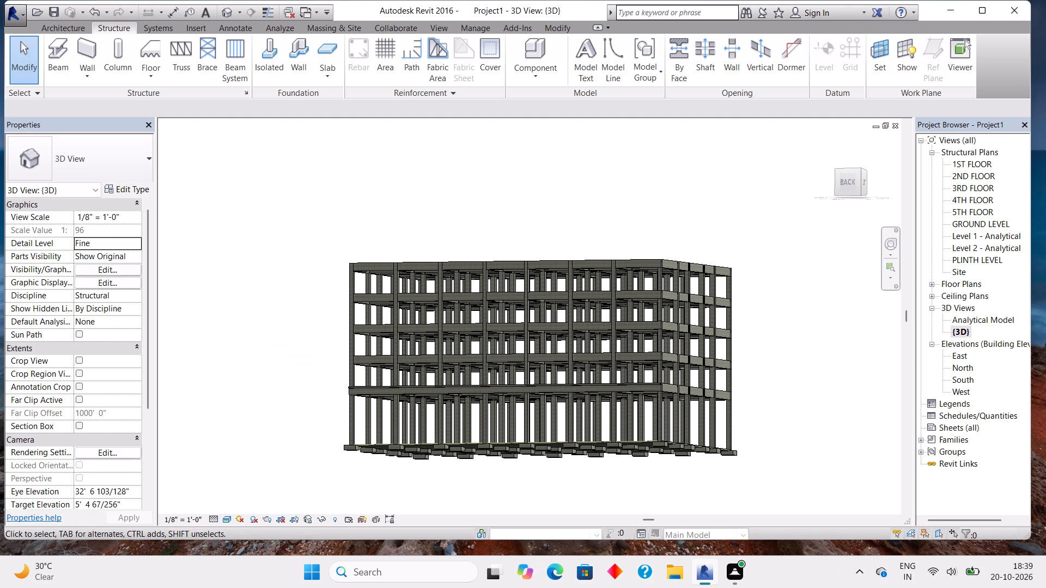
pyautogui.keyDown('shift'); pyautogui.moveTo(803, 327); pyautogui.dragTo(830, 376, button='middle'); pyautogui.keyUp('shift')
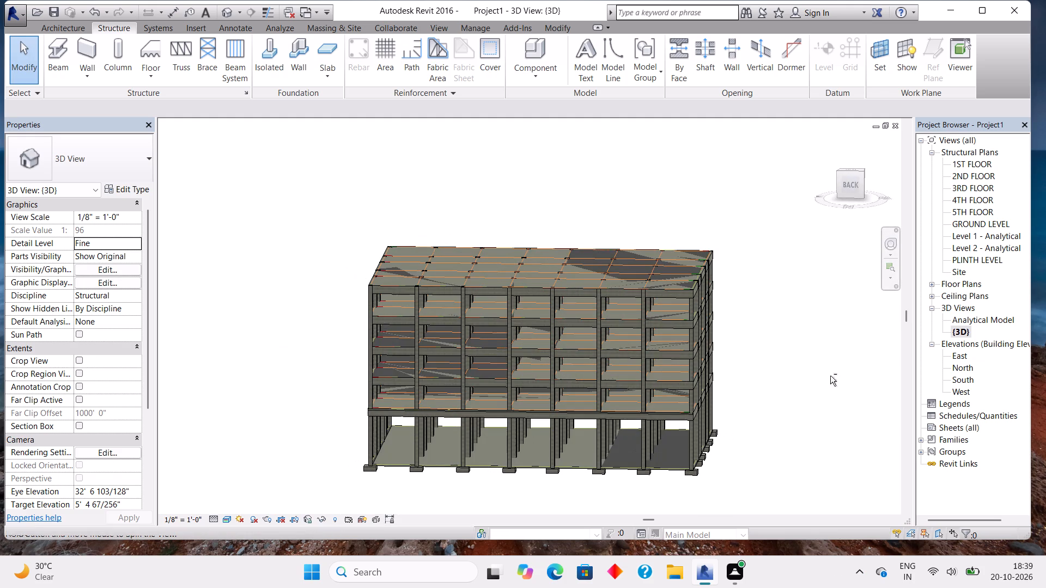
pyautogui.middleClick(814, 376)
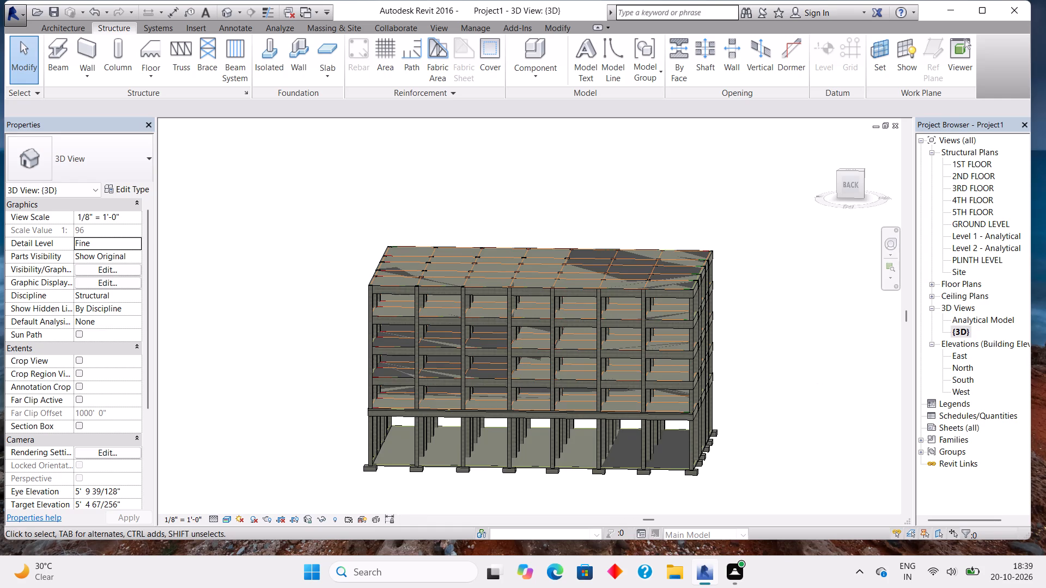
pyautogui.scroll(3, 682, 503)
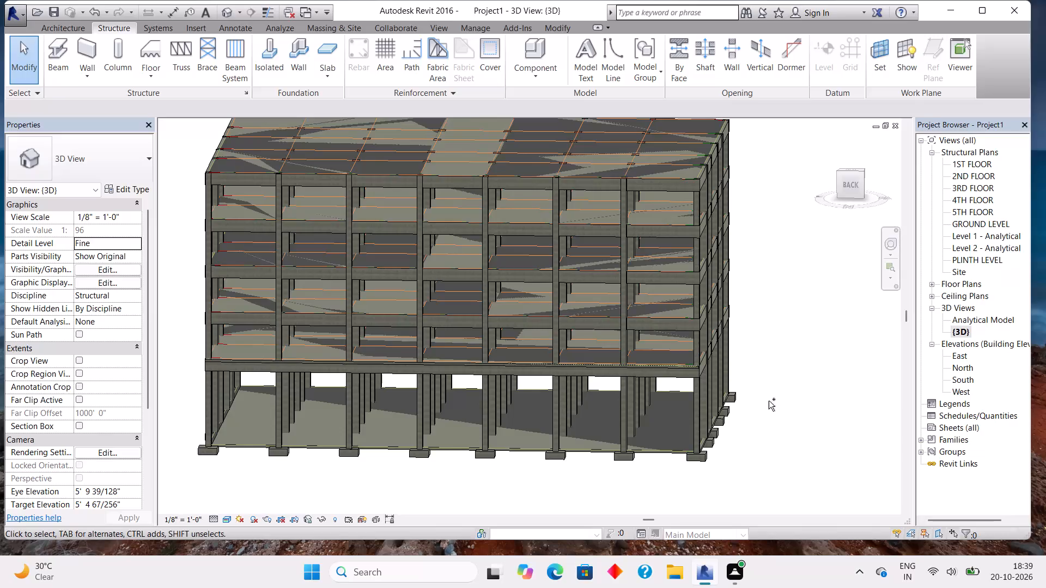
# Undo the 1ST FLOOR slab nudges and the series of plinth-level beam deletions.
pyautogui.hotkey('ctrl', 'z')
pyautogui.hotkey('ctrl', 'z')
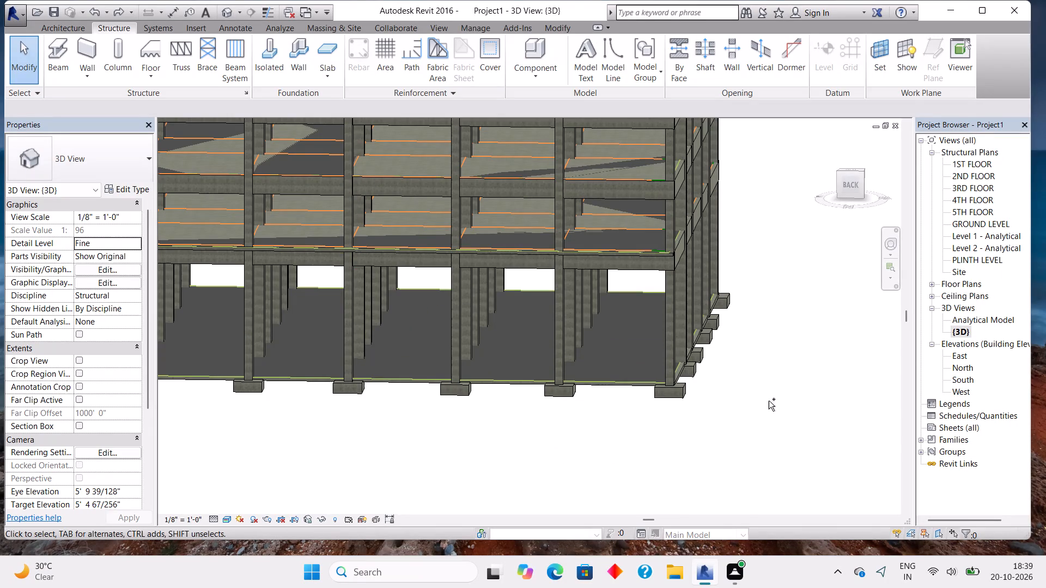
pyautogui.hotkey('ctrl', 'z')
pyautogui.hotkey('ctrl', 'z')
pyautogui.hotkey('ctrl', 'z')
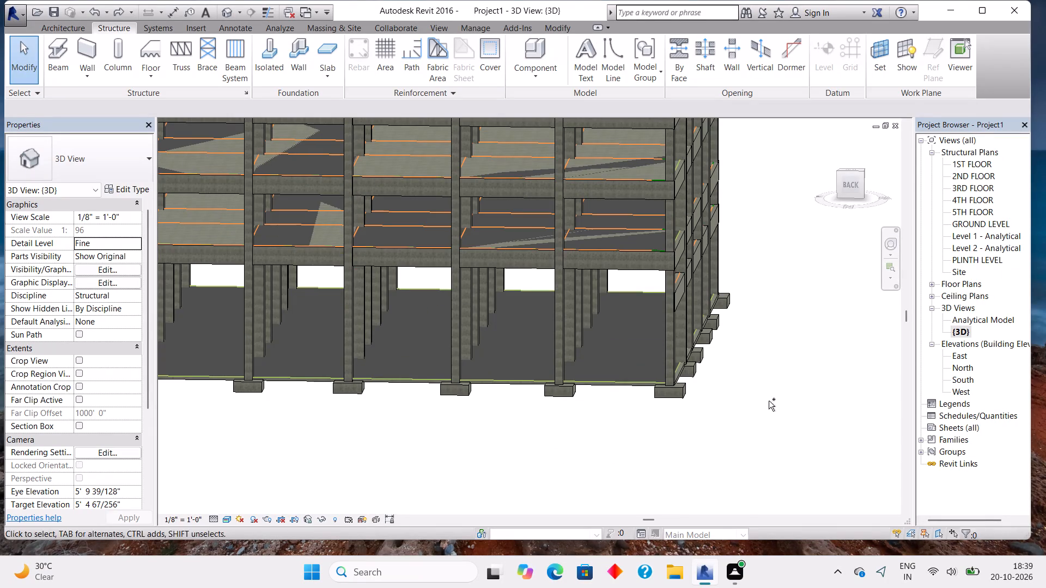
pyautogui.hotkey('ctrl', 'z')
pyautogui.hotkey('ctrl', 'z')
pyautogui.hotkey('ctrl', 'z')
pyautogui.hotkey('ctrl', 'z')
pyautogui.hotkey('ctrl', 'z')
pyautogui.hotkey('ctrl', 'z')
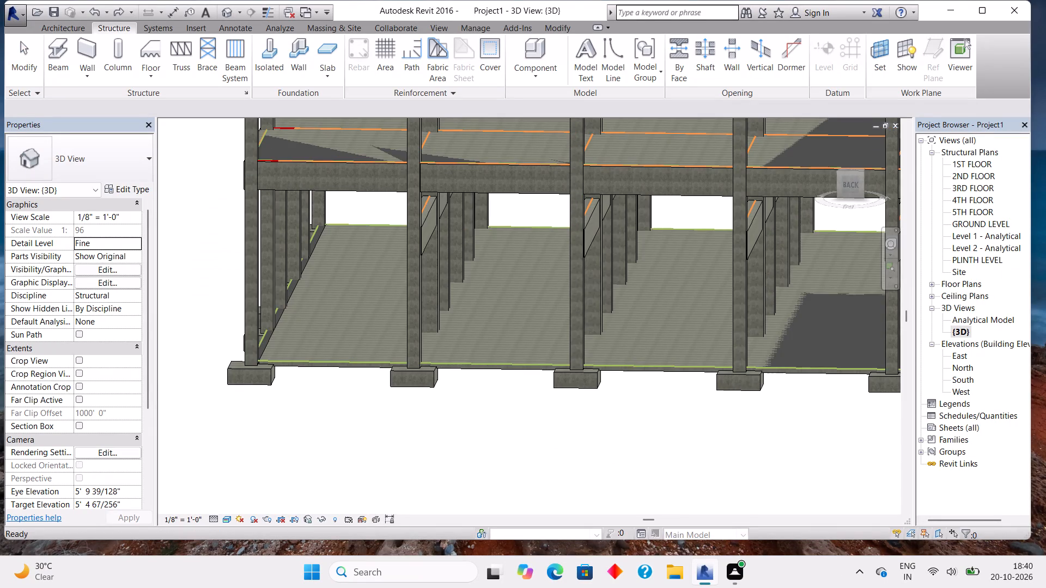
pyautogui.hotkey('ctrl', 'z')
pyautogui.hotkey('ctrl', 'z')
pyautogui.hotkey('ctrl', 'z')
pyautogui.hotkey('ctrl', 'z')
pyautogui.hotkey('ctrl', 'z')
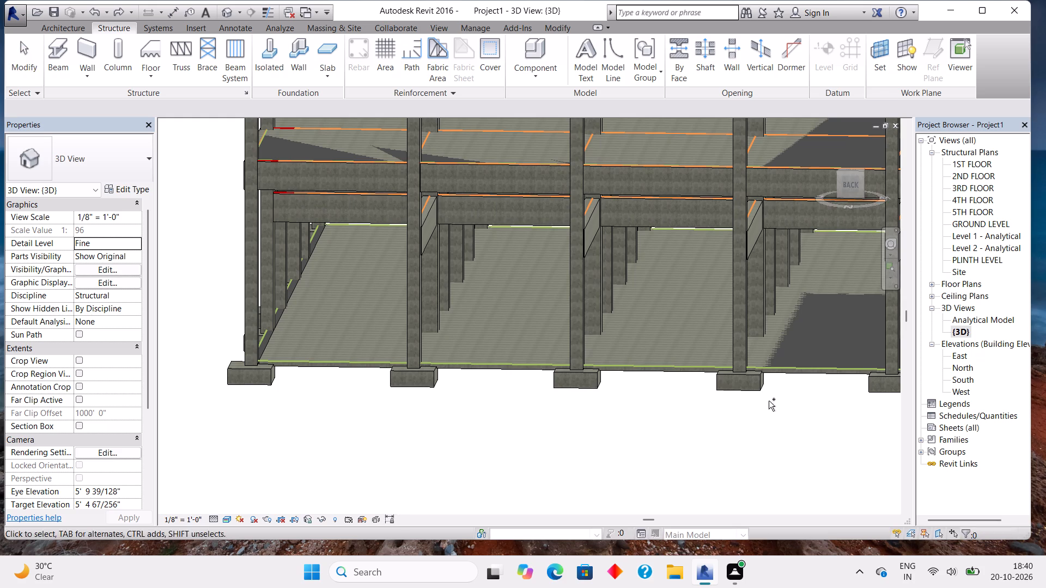
pyautogui.hotkey('ctrl', 'z')
# Undo the slab copies on the upper floors and the removal of the plinth-level slab.
pyautogui.scroll(1, 769, 401)
pyautogui.scroll(-3, 769, 401)
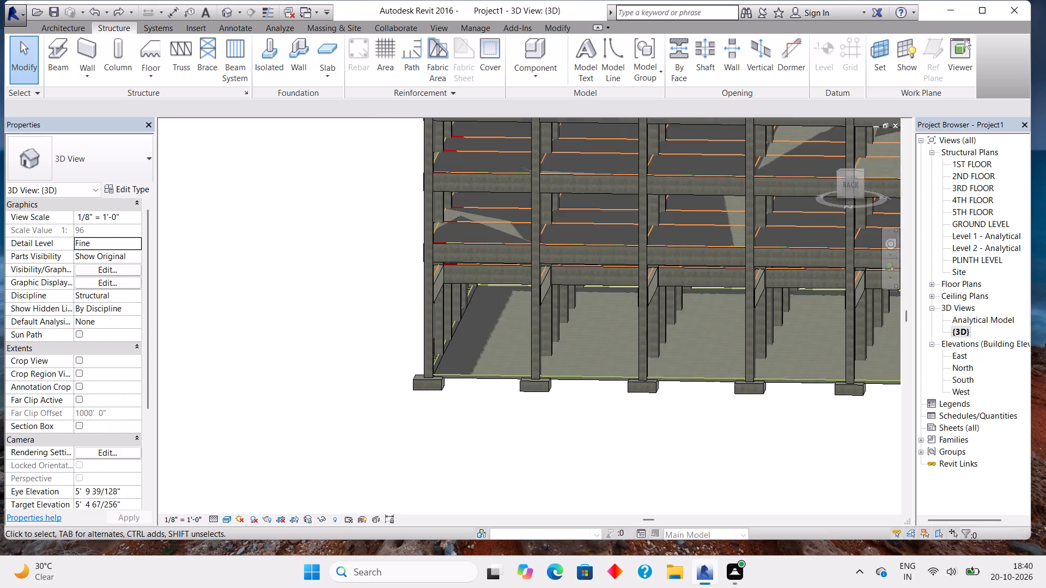
pyautogui.scroll(-4, 769, 401)
pyautogui.moveTo(836, 369); pyautogui.dragTo(397, 378, button='middle')
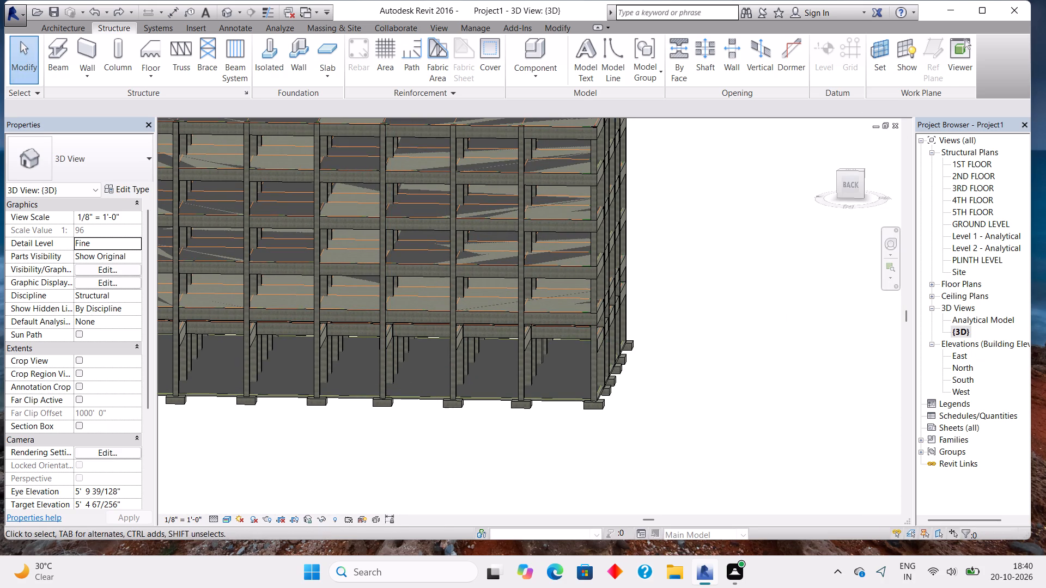
pyautogui.keyDown('shift'); pyautogui.moveTo(744, 339); pyautogui.dragTo(594, 316, button='middle'); pyautogui.keyUp('shift')
pyautogui.hotkey('ctrl', 'z')
pyautogui.hotkey('ctrl', 'z')
pyautogui.hotkey('ctrl', 'z')
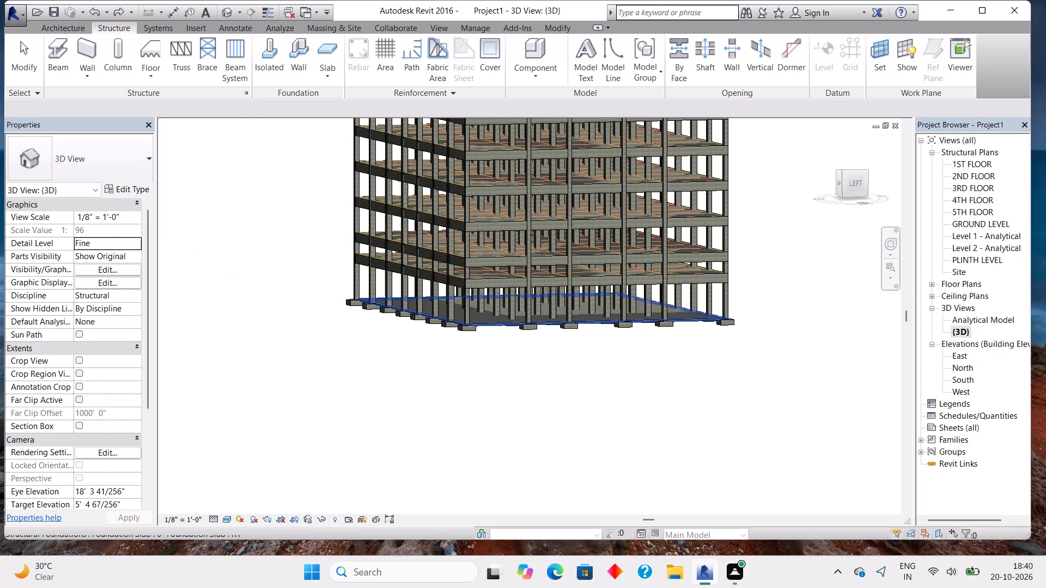
# Delete the 1ST FLOOR 400 x 800mm edge beam along the left face, just above the plinth-level beam.
pyautogui.scroll(-1, 662, 299)
pyautogui.scroll(-3, 732, 258)
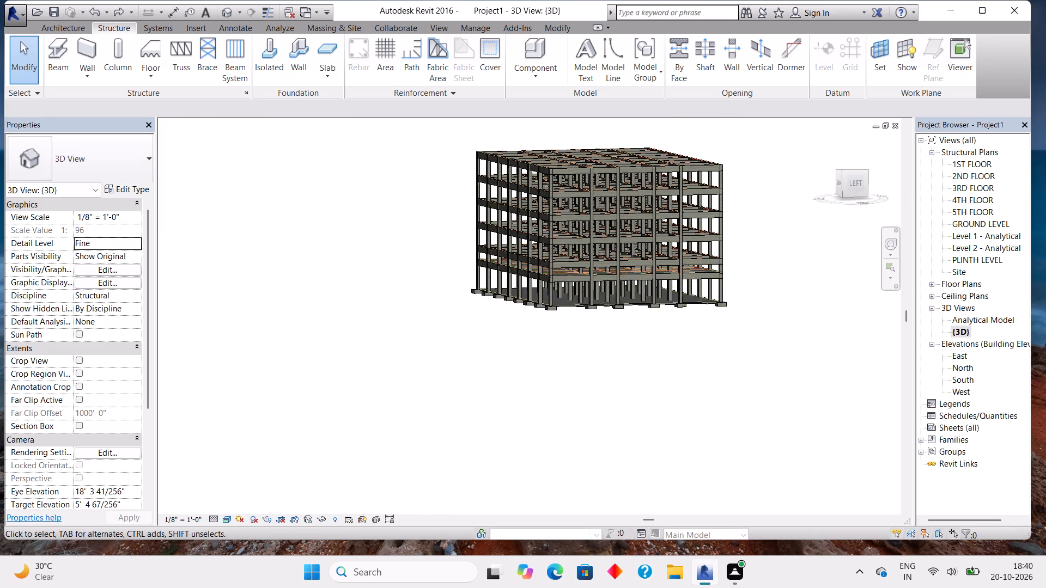
pyautogui.scroll(-1, 732, 258)
pyautogui.scroll(8, 595, 335)
pyautogui.moveTo(676, 293); pyautogui.dragTo(572, 523, button='middle')
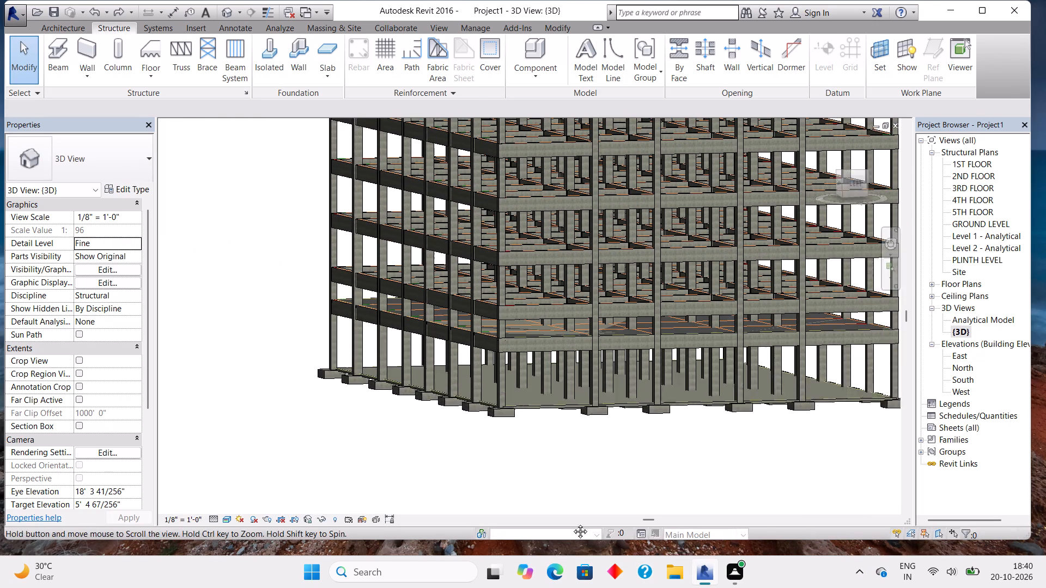
pyautogui.moveTo(572, 523); pyautogui.dragTo(576, 548, button='middle')
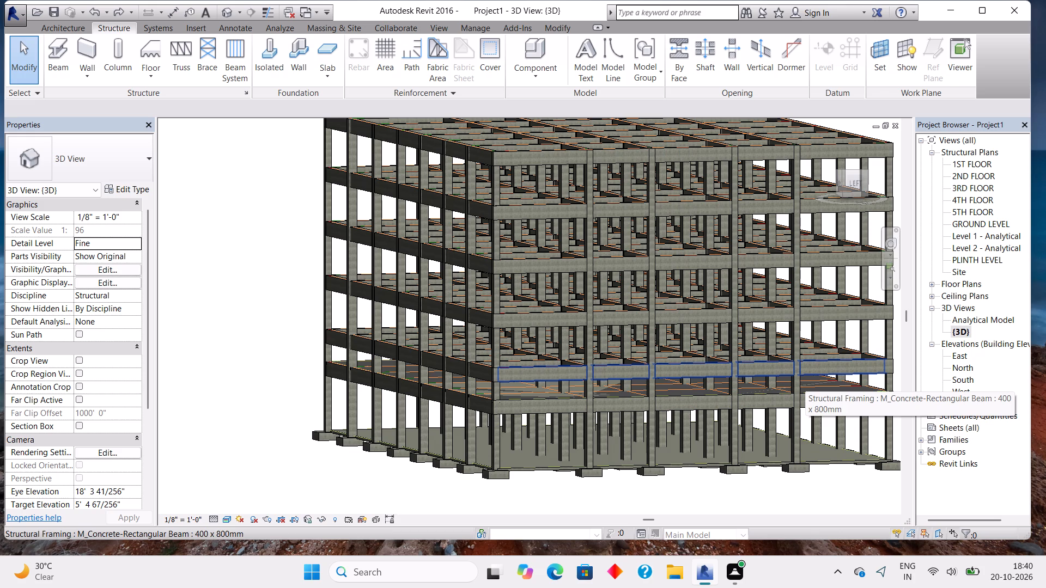
pyautogui.scroll(-1, 774, 396)
pyautogui.press('Escape')
pyautogui.press('Escape')
pyautogui.press('Escape')
pyautogui.press('Escape')
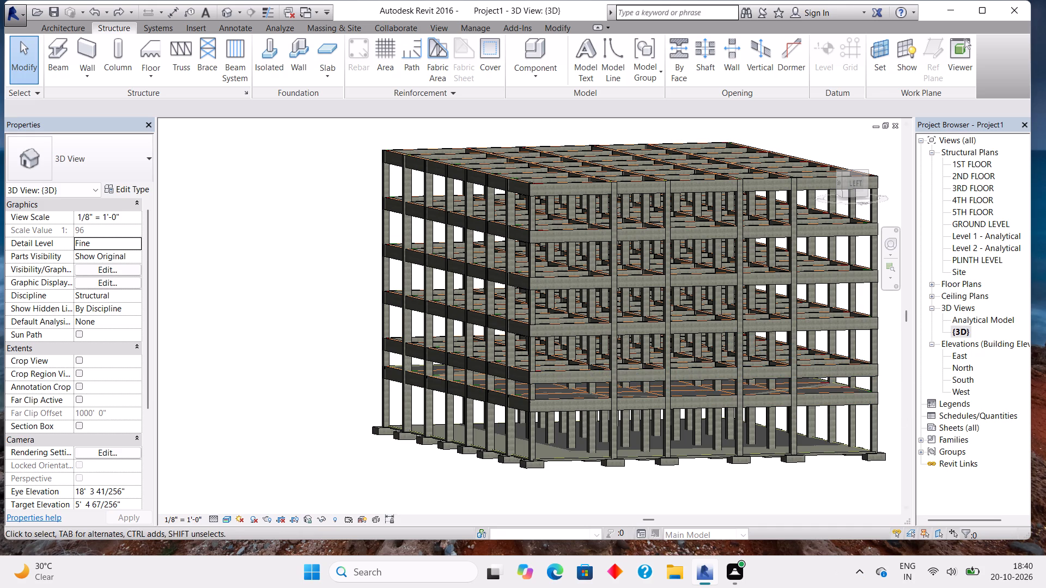
pyautogui.click(850, 371)
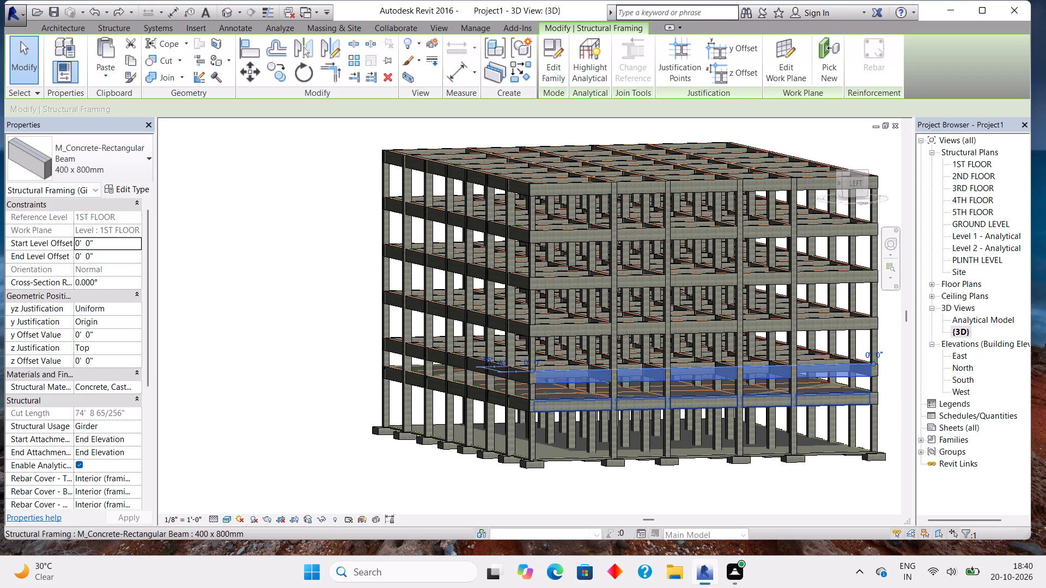
pyautogui.press('Delete')
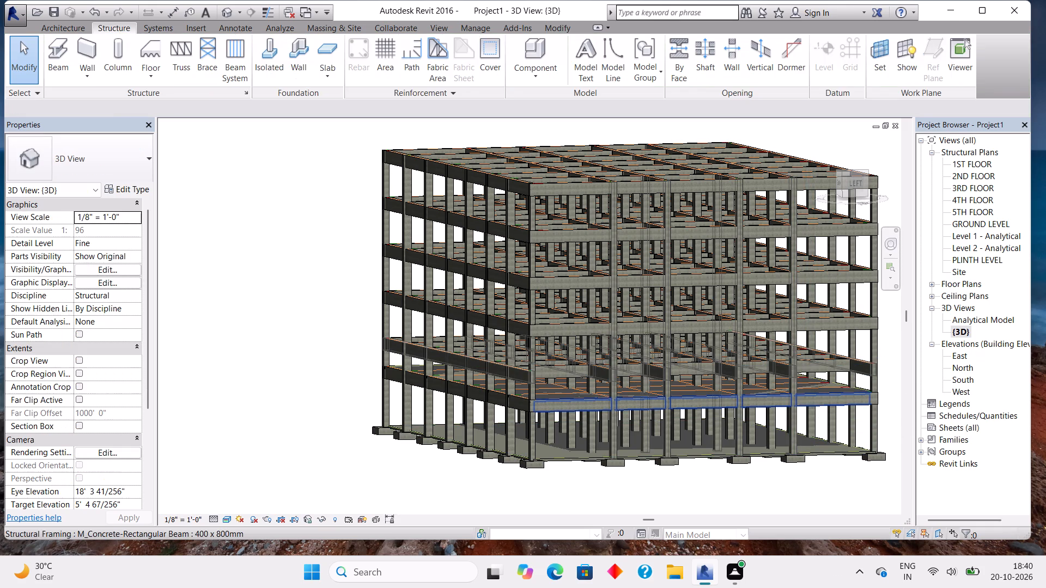
# Delete the 1ST FLOOR 400 x 800mm edge beam along the back face and the next two beams running parallel to the left face.
pyautogui.scroll(7, 312, 571)
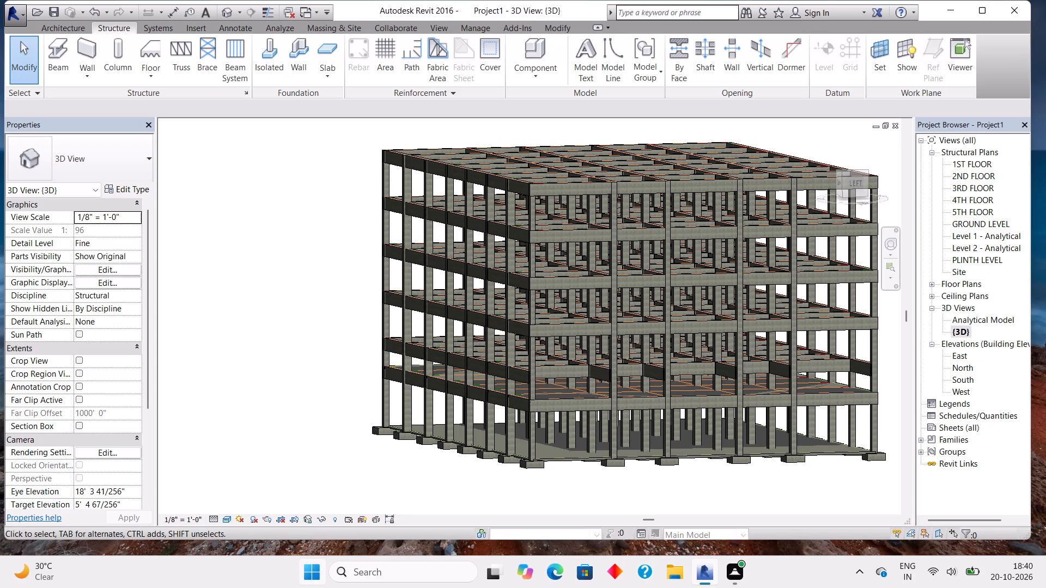
pyautogui.scroll(5, 646, 430)
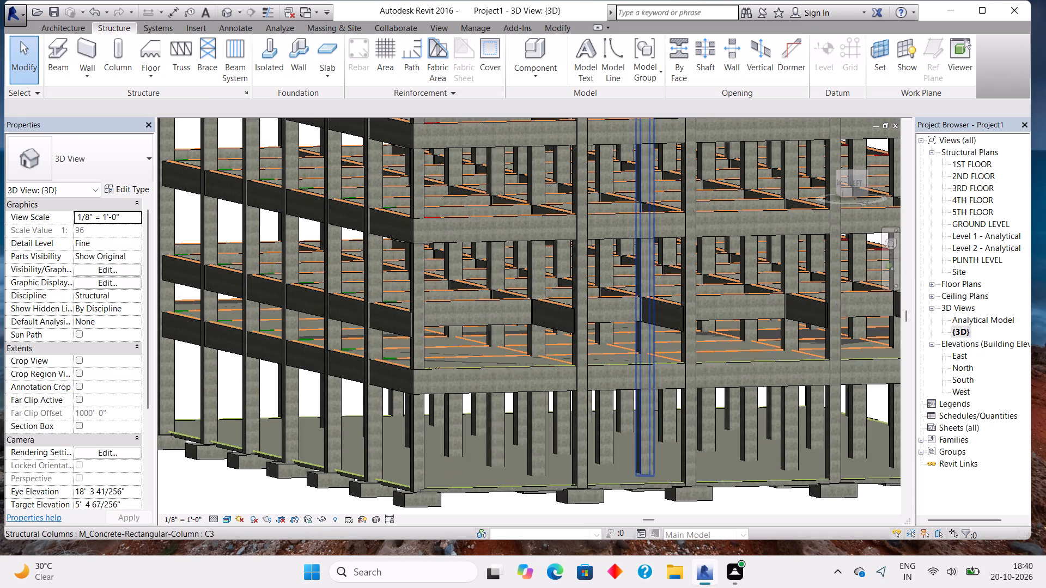
pyautogui.click(492, 328)
pyautogui.press('Delete')
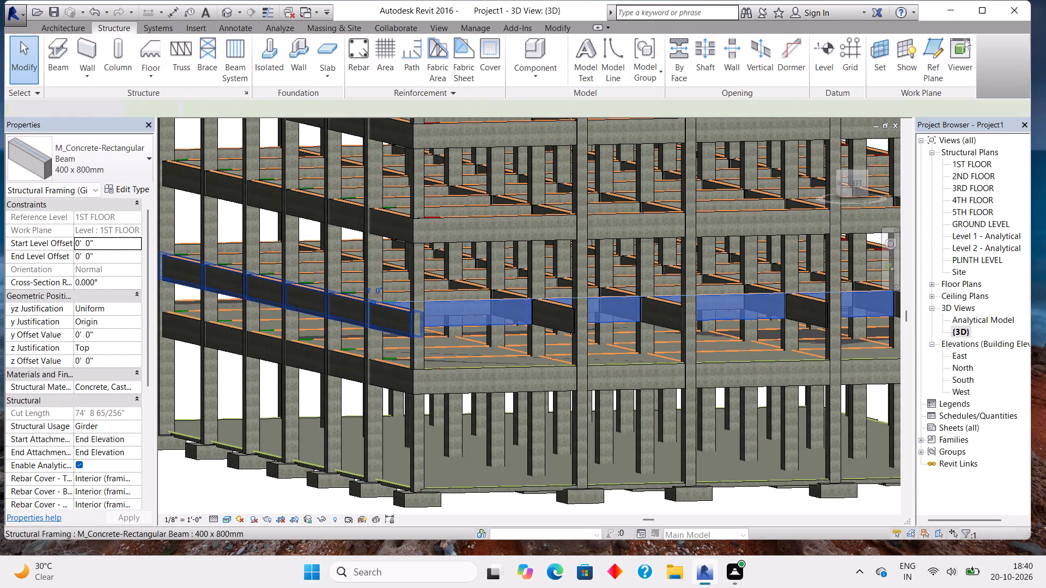
pyautogui.click(391, 321)
pyautogui.press('Delete')
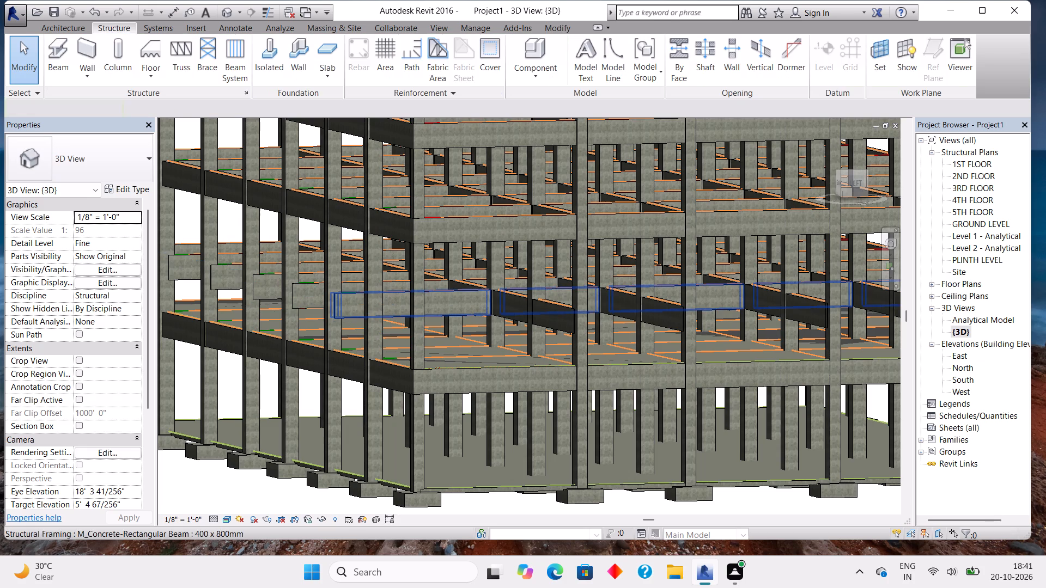
pyautogui.click(442, 302)
pyautogui.press('Delete')
# Delete the remaining 1ST FLOOR 400 x 800mm beams running perpendicular to the left face, working across to the front-face edge beam.
pyautogui.click(662, 328)
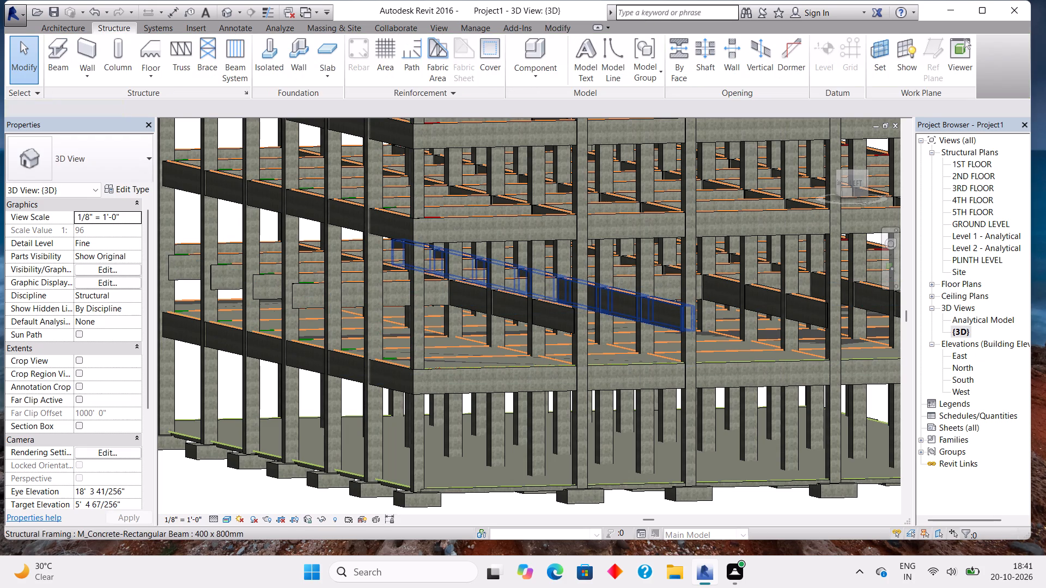
pyautogui.press('Delete')
pyautogui.click(532, 317)
pyautogui.press('Delete')
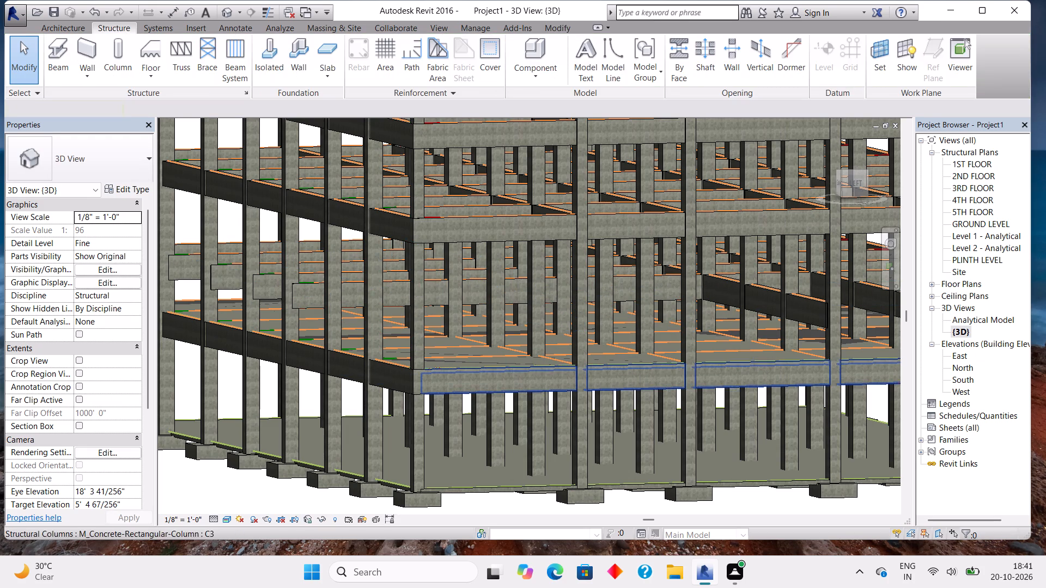
pyautogui.click(805, 321)
pyautogui.click(814, 312)
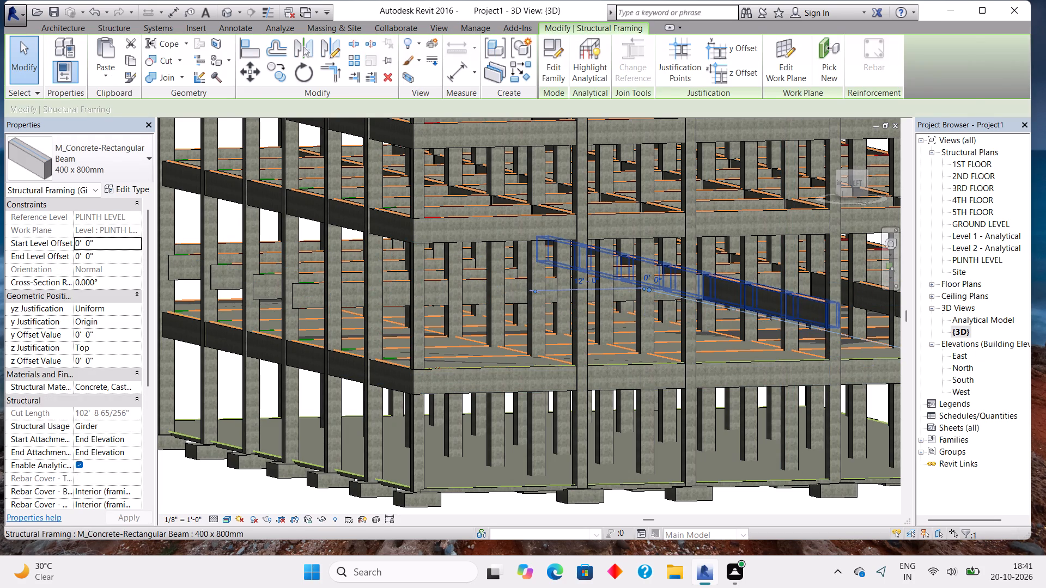
pyautogui.press('Delete')
pyautogui.moveTo(826, 318); pyautogui.dragTo(521, 403, button='middle')
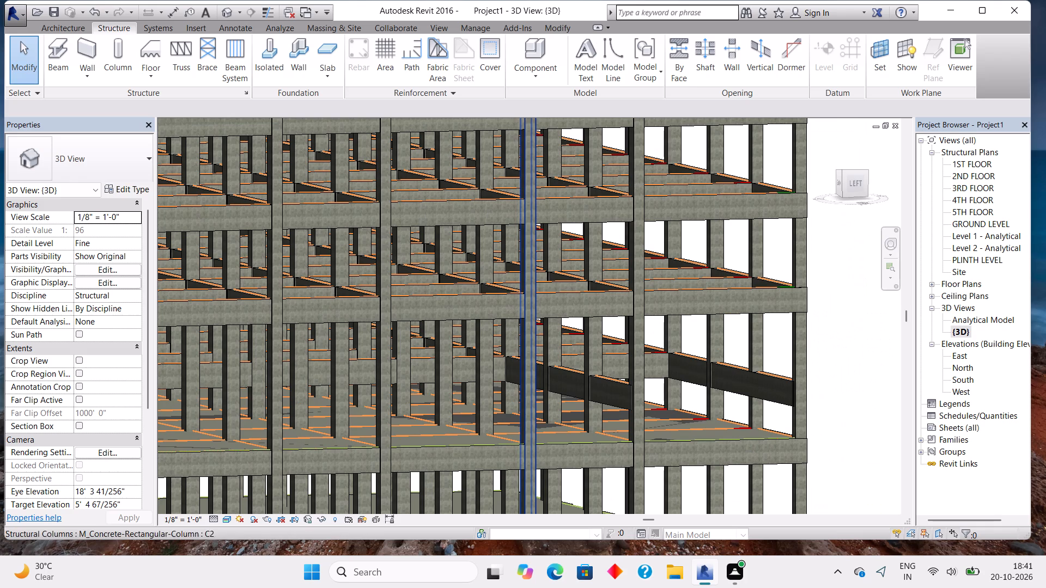
pyautogui.click(600, 397)
pyautogui.press('Delete')
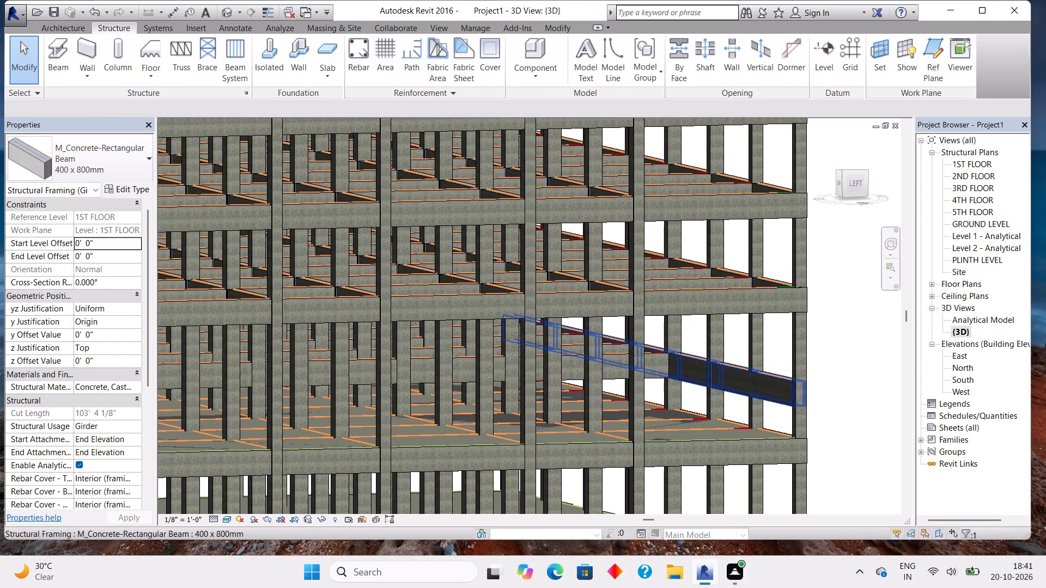
pyautogui.click(707, 384)
pyautogui.press('Delete')
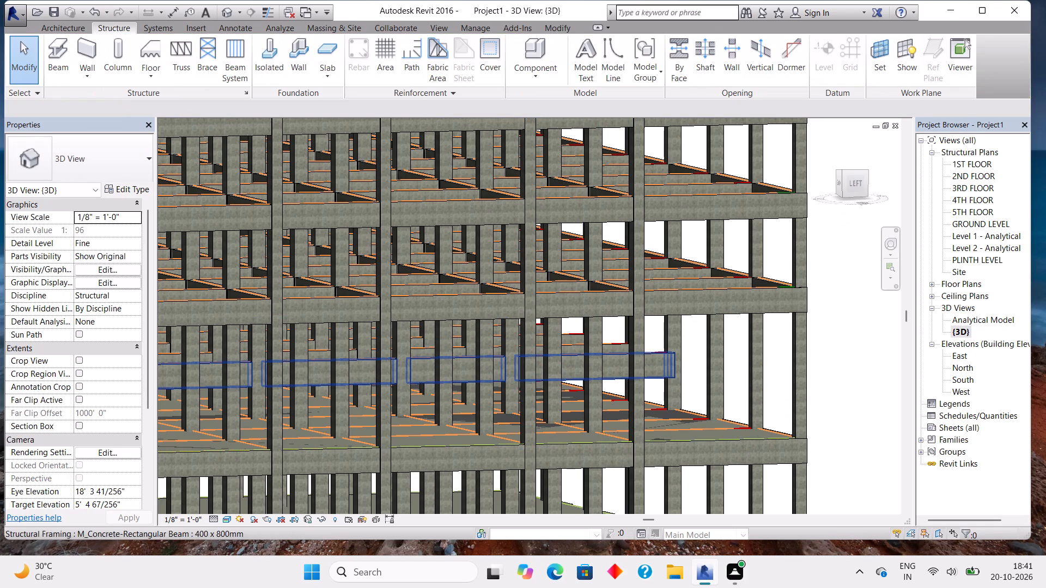
# Delete the inner 1ST FLOOR 400 x 800mm beams that run parallel to the left face.
pyautogui.click(612, 375)
pyautogui.press('Delete')
pyautogui.click(572, 359)
pyautogui.press('Delete')
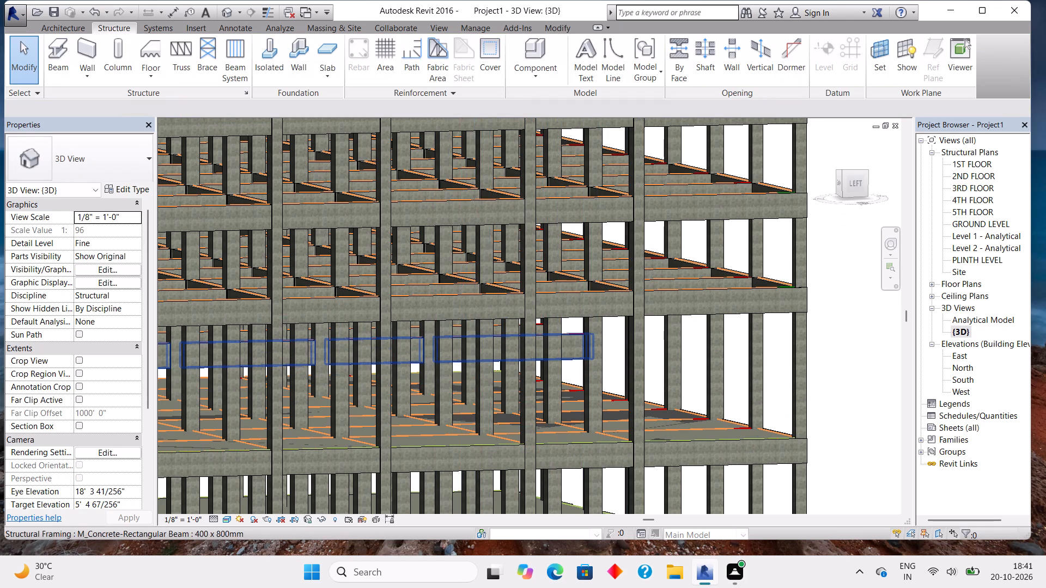
pyautogui.click(577, 351)
pyautogui.press('Delete')
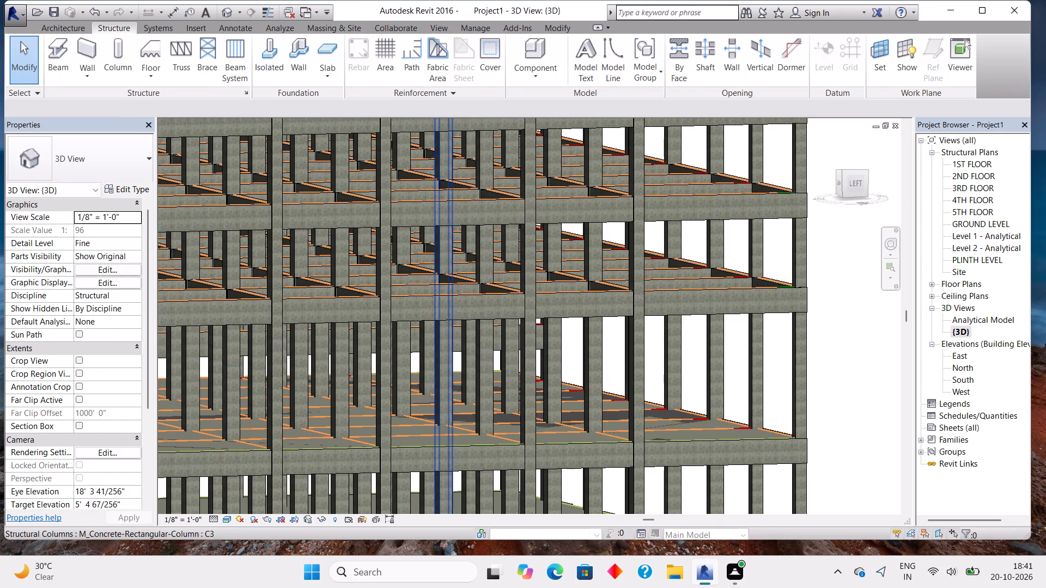
pyautogui.scroll(6, 457, 339)
pyautogui.press('Delete')
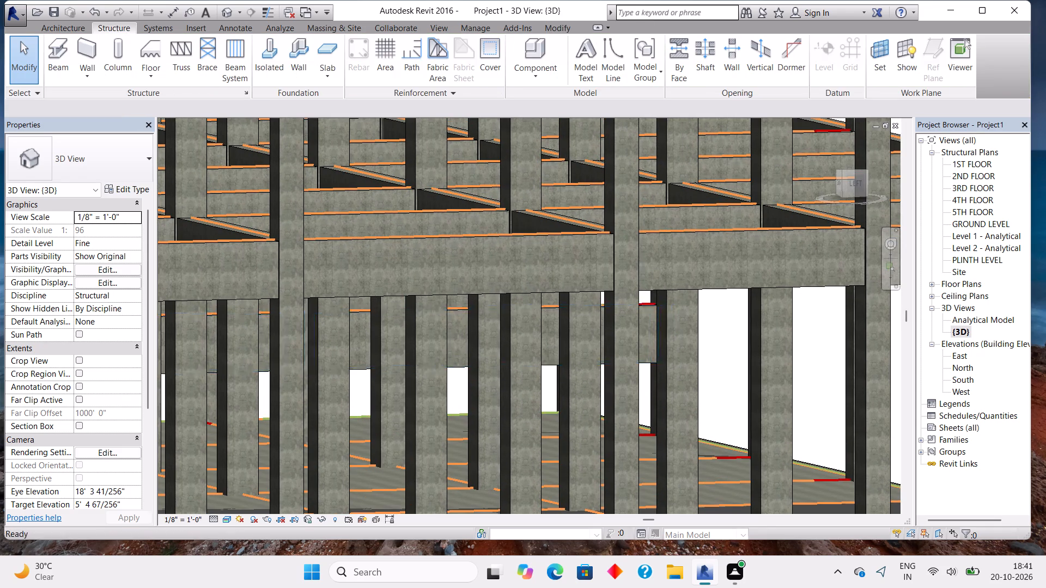
pyautogui.click(457, 339)
pyautogui.press('Delete')
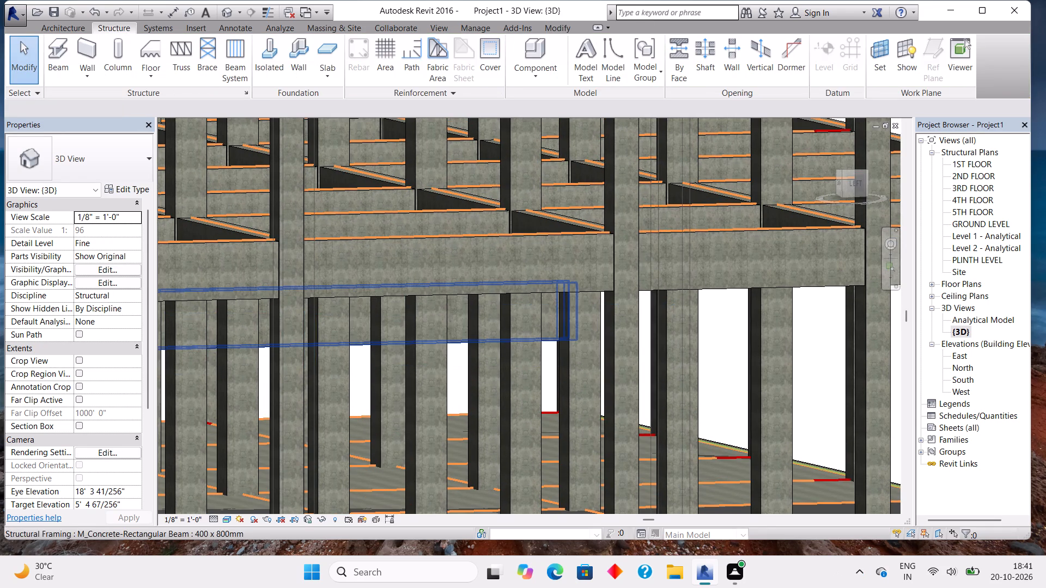
# Examine the building from all sides, checking for leftover 1ST FLOOR beams just above the plinth-level beams.
pyautogui.scroll(-7, 469, 389)
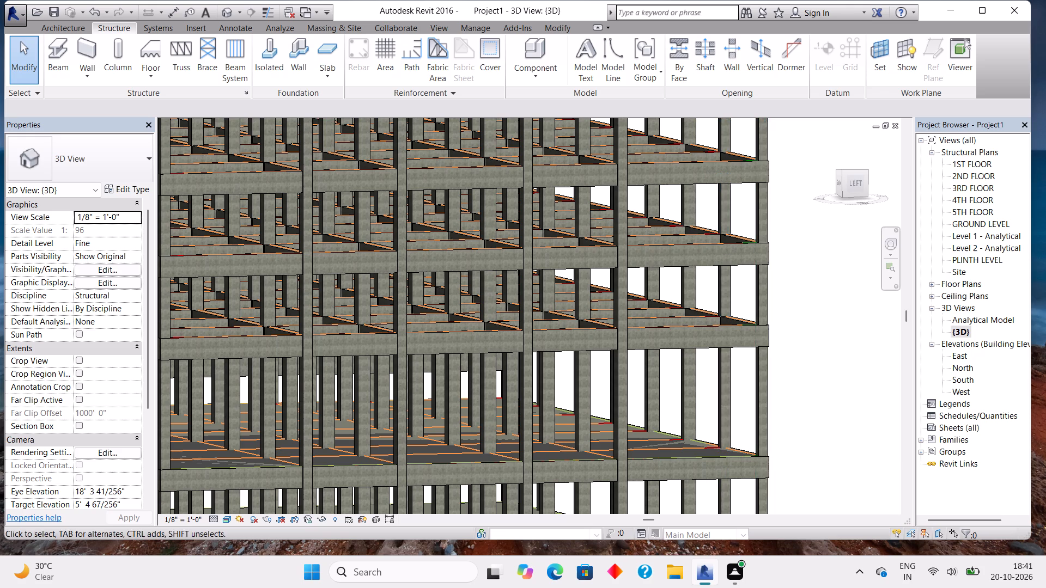
pyautogui.keyDown('shift'); pyautogui.moveTo(789, 389); pyautogui.dragTo(690, 368, button='middle'); pyautogui.keyUp('shift')
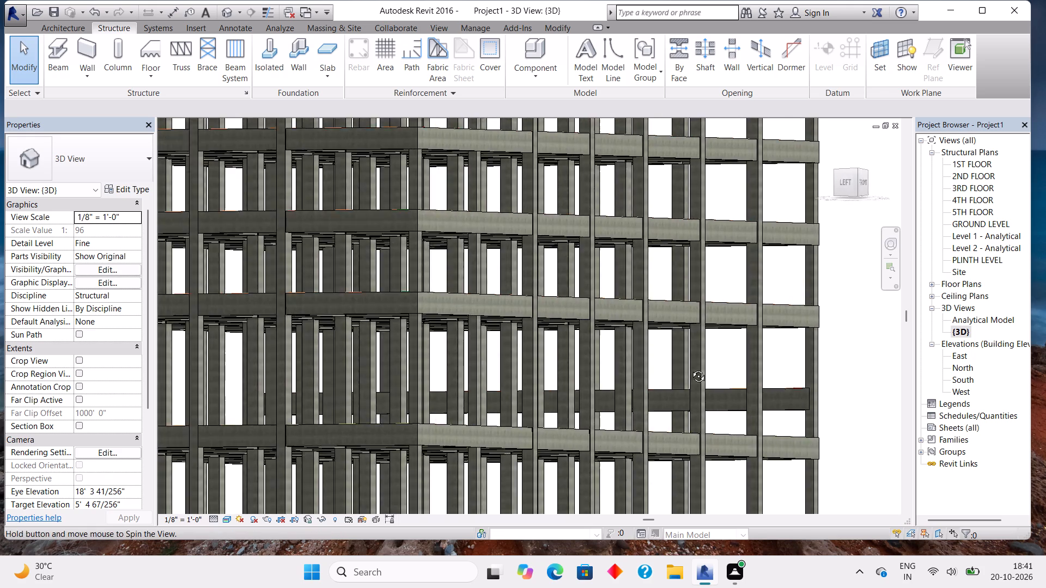
pyautogui.keyDown('shift'); pyautogui.moveTo(690, 368); pyautogui.dragTo(450, 363, button='middle'); pyautogui.keyUp('shift')
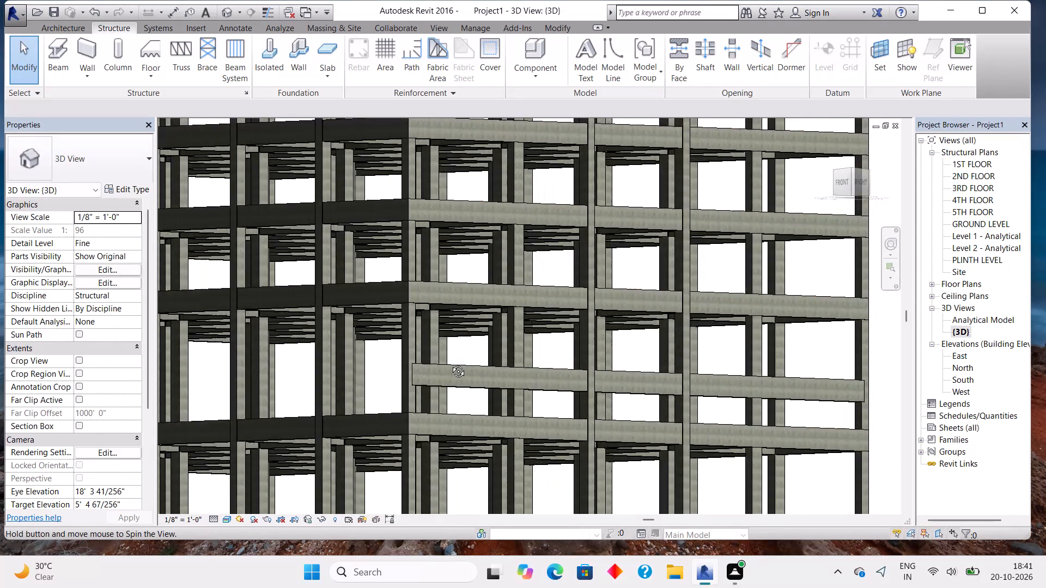
pyautogui.keyDown('shift'); pyautogui.moveTo(450, 363); pyautogui.dragTo(434, 396, button='middle'); pyautogui.keyUp('shift')
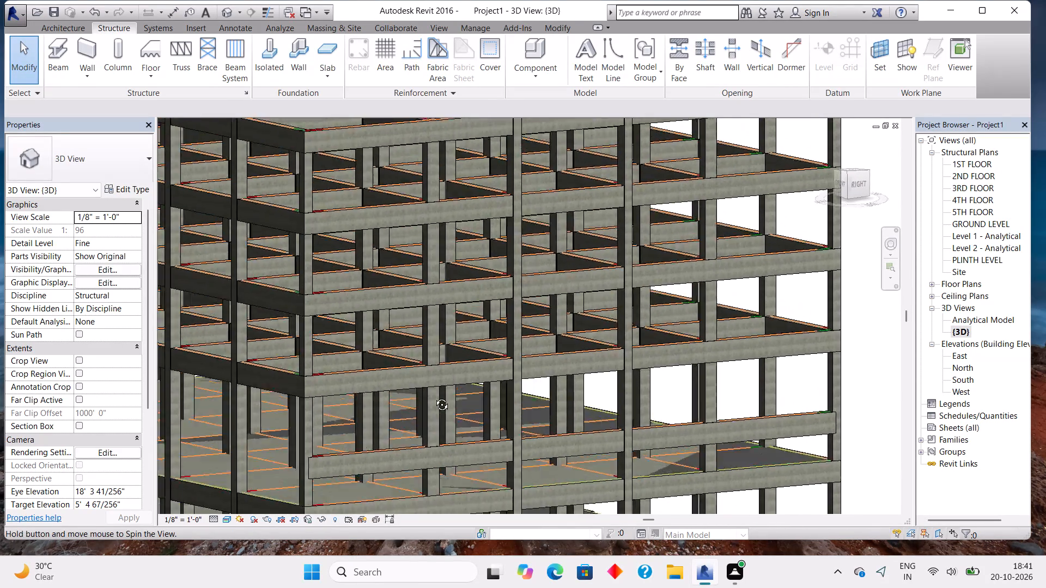
pyautogui.keyDown('shift'); pyautogui.moveTo(434, 396); pyautogui.dragTo(755, 435, button='middle'); pyautogui.keyUp('shift')
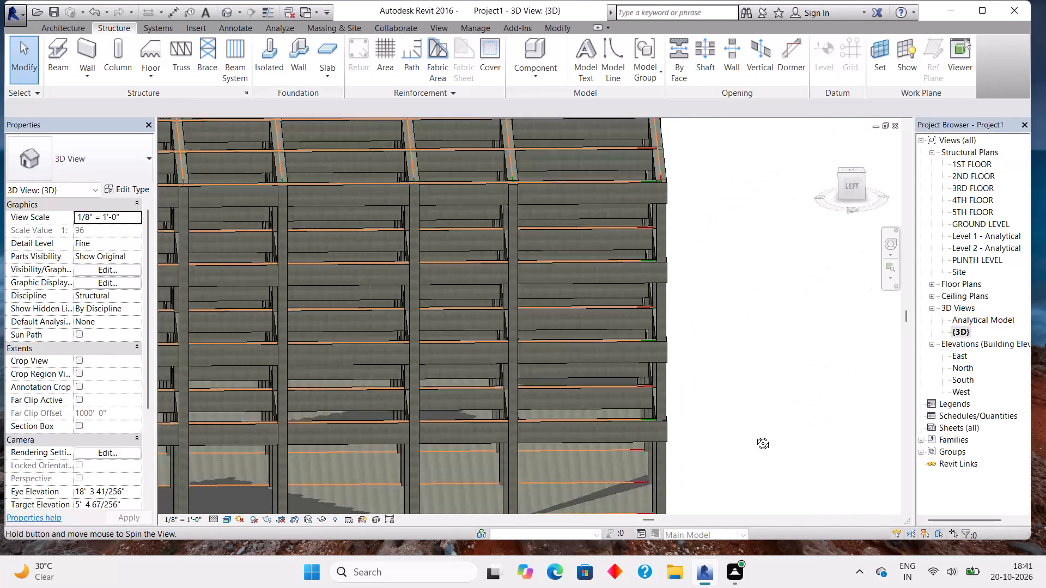
pyautogui.keyDown('shift'); pyautogui.moveTo(755, 435); pyautogui.dragTo(723, 346, button='middle'); pyautogui.keyUp('shift')
pyautogui.keyDown('shift'); pyautogui.moveTo(716, 347); pyautogui.dragTo(515, 391, button='middle'); pyautogui.keyUp('shift')
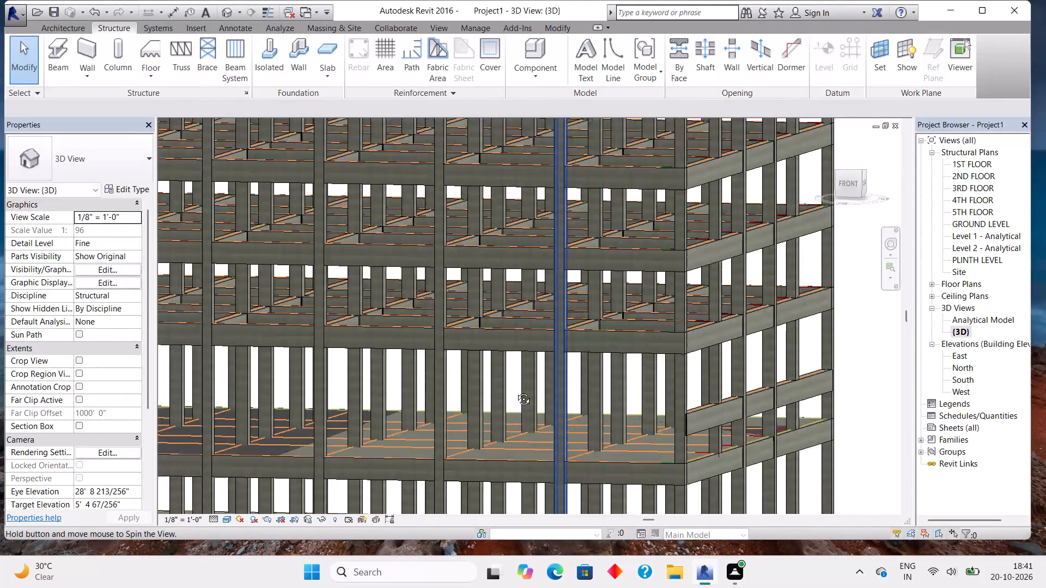
pyautogui.keyDown('shift'); pyautogui.moveTo(515, 391); pyautogui.dragTo(461, 401, button='middle'); pyautogui.keyUp('shift')
pyautogui.scroll(-6, 461, 401)
pyautogui.moveTo(376, 406); pyautogui.dragTo(595, 400, button='middle')
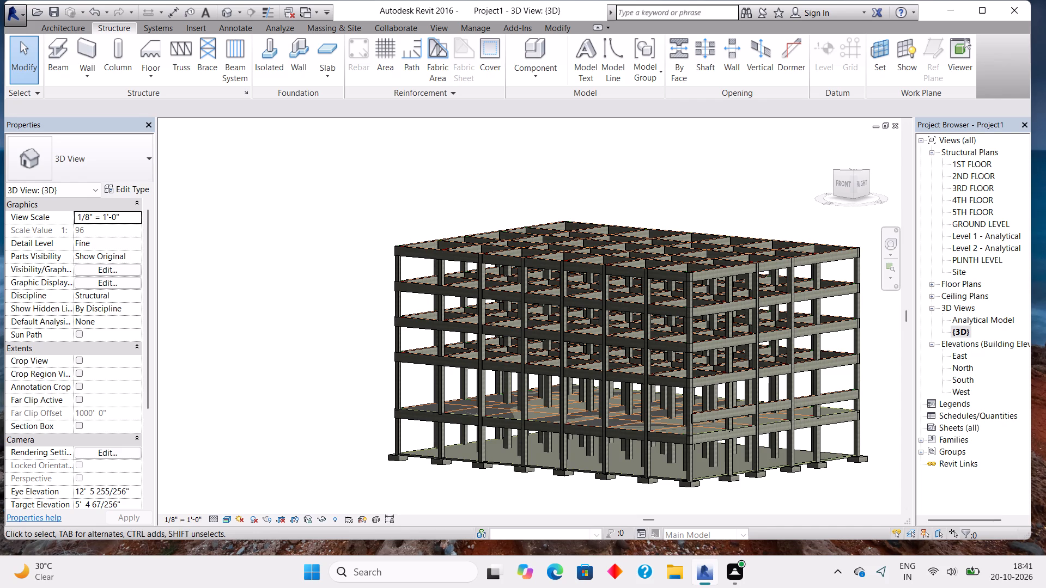
pyautogui.scroll(5, 822, 449)
pyautogui.scroll(-1, 822, 449)
pyautogui.keyDown('shift'); pyautogui.moveTo(837, 444); pyautogui.dragTo(622, 427, button='middle'); pyautogui.keyUp('shift')
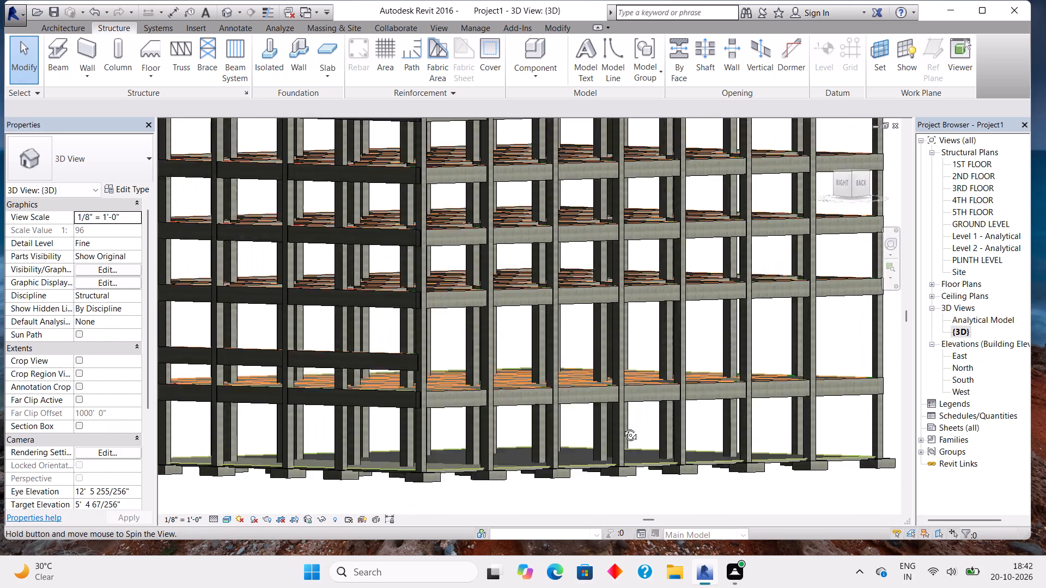
pyautogui.keyDown('shift'); pyautogui.moveTo(622, 427); pyautogui.dragTo(613, 443, button='middle'); pyautogui.keyUp('shift')
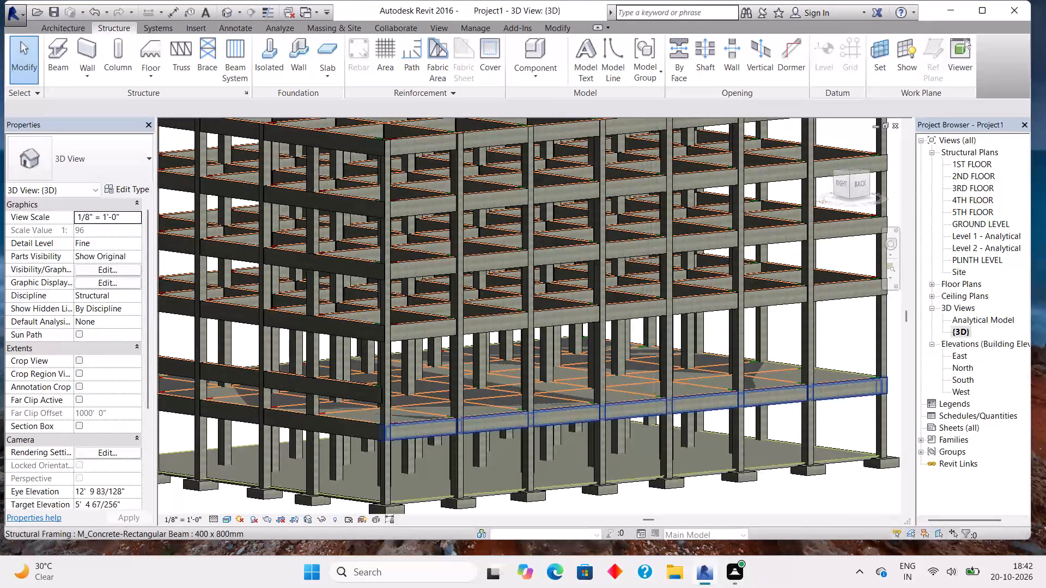
pyautogui.scroll(-2, 664, 419)
pyautogui.keyDown('shift'); pyautogui.moveTo(775, 393); pyautogui.dragTo(640, 409, button='middle'); pyautogui.keyUp('shift')
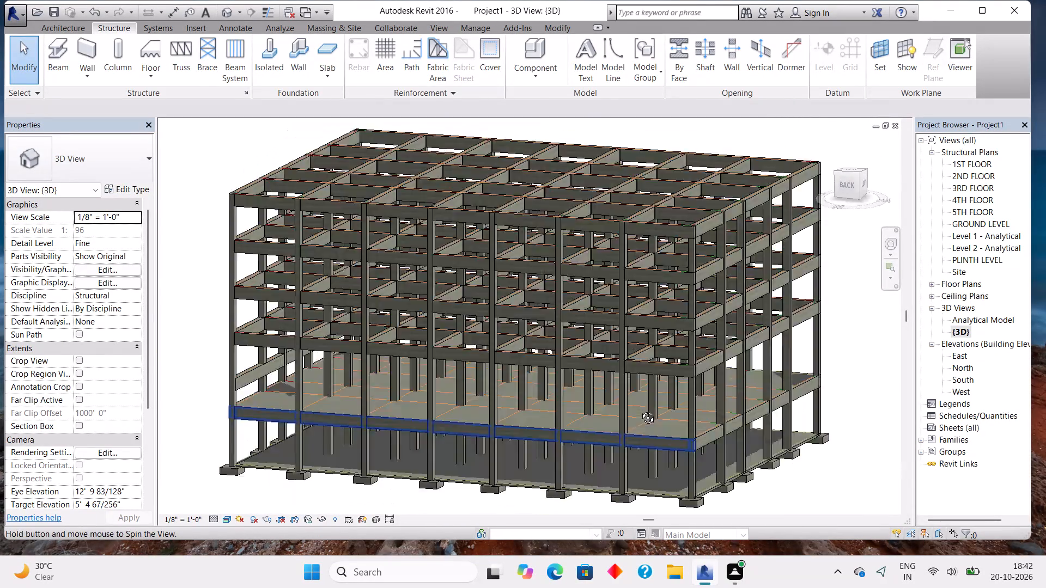
pyautogui.keyDown('shift'); pyautogui.moveTo(640, 409); pyautogui.dragTo(413, 365, button='middle'); pyautogui.keyUp('shift')
pyautogui.keyDown('shift'); pyautogui.middleClick(413, 365); pyautogui.keyUp('shift')
pyautogui.keyDown('shift'); pyautogui.moveTo(413, 365); pyautogui.dragTo(391, 406, button='middle'); pyautogui.keyUp('shift')
pyautogui.keyDown('shift'); pyautogui.moveTo(387, 412); pyautogui.dragTo(384, 436, button='middle'); pyautogui.keyUp('shift')
pyautogui.keyDown('shift'); pyautogui.middleClick(384, 436); pyautogui.keyUp('shift')
pyautogui.keyDown('shift'); pyautogui.middleClick(384, 436); pyautogui.keyUp('shift')
pyautogui.keyDown('shift'); pyautogui.middleClick(384, 436); pyautogui.keyUp('shift')
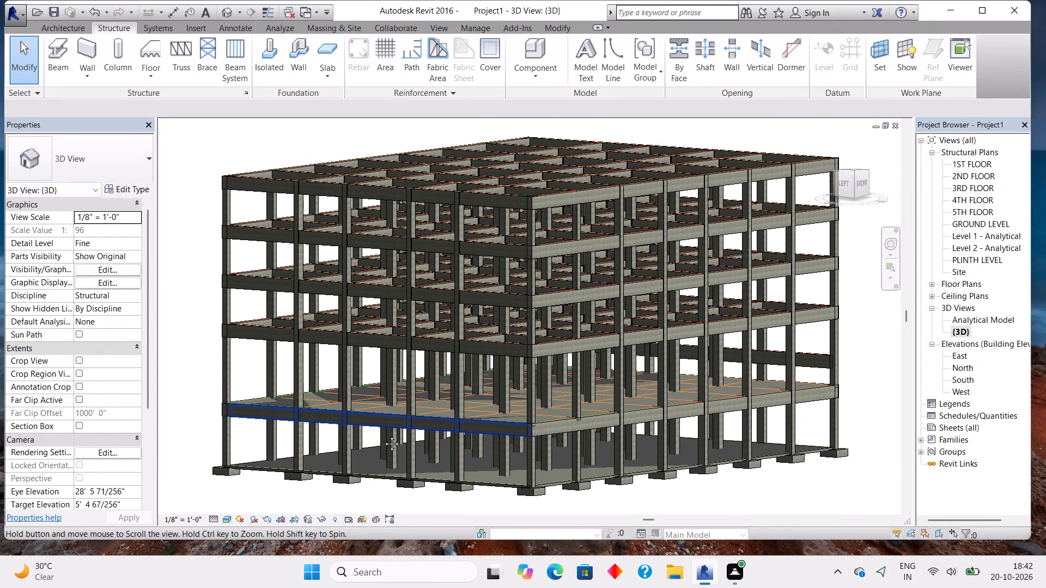
pyautogui.keyDown('shift'); pyautogui.middleClick(384, 436); pyautogui.keyUp('shift')
# Delete the 1ST FLOOR 400 x 800mm edge beam along the right face, just above the plinth-level beam.
pyautogui.keyDown('shift'); pyautogui.moveTo(425, 391); pyautogui.dragTo(755, 354, button='middle'); pyautogui.keyUp('shift')
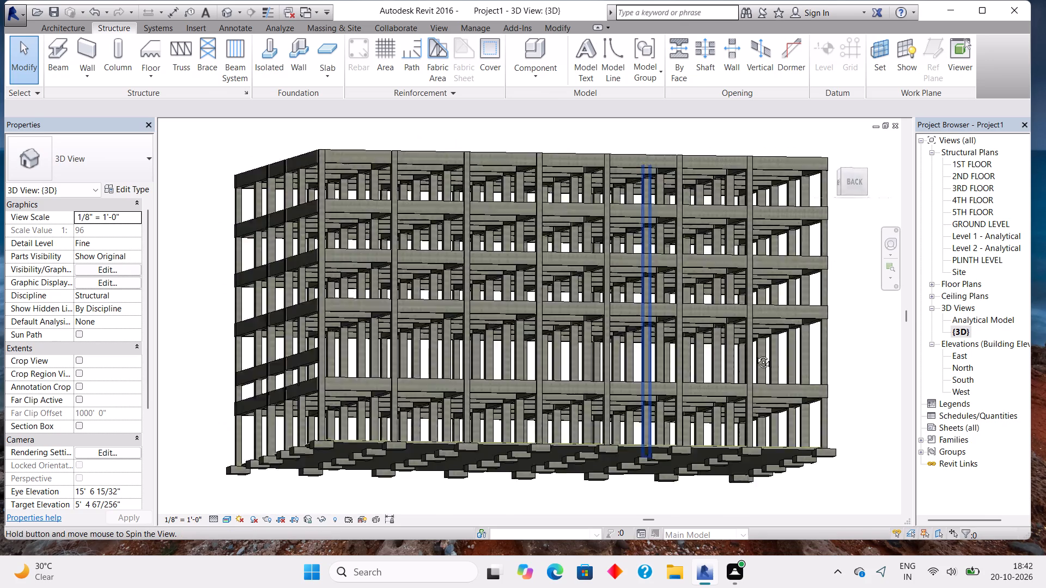
pyautogui.keyDown('shift'); pyautogui.moveTo(755, 354); pyautogui.dragTo(841, 363, button='middle'); pyautogui.keyUp('shift')
pyautogui.keyDown('shift'); pyautogui.middleClick(841, 363); pyautogui.keyUp('shift')
pyautogui.click(553, 371)
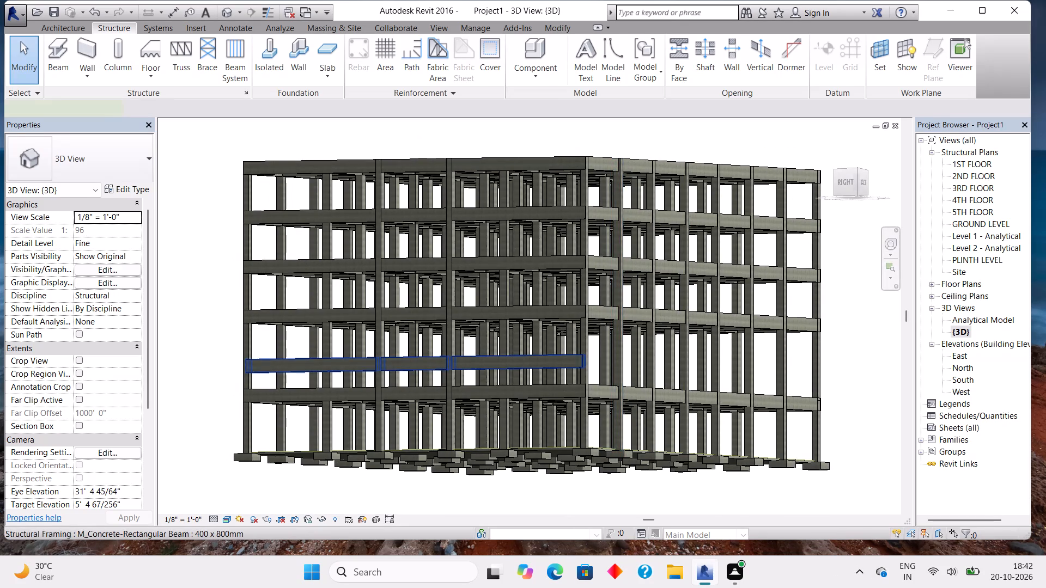
pyautogui.press('Delete')
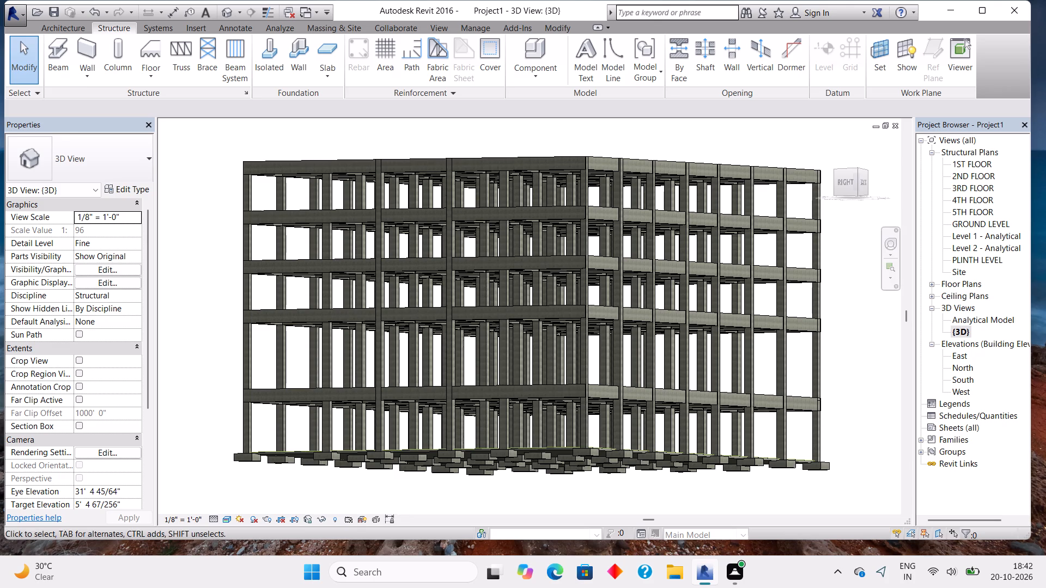
# Copy the 6" foundation slab from the PLINTH LEVEL plan and paste it aligned to levels 1ST FLOOR through 5TH FLOOR.
pyautogui.doubleClick(982, 255)
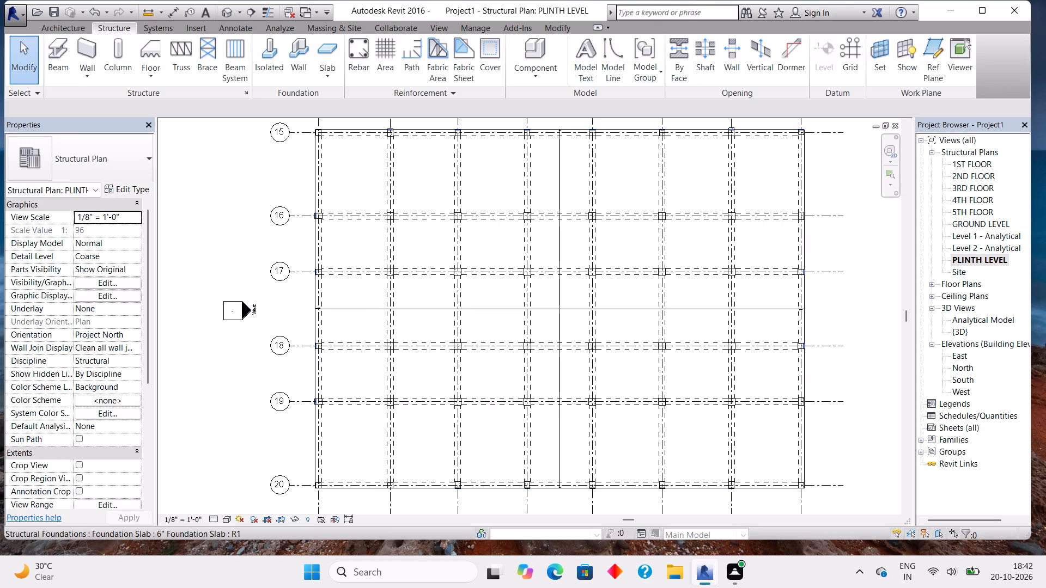
pyautogui.click(623, 312)
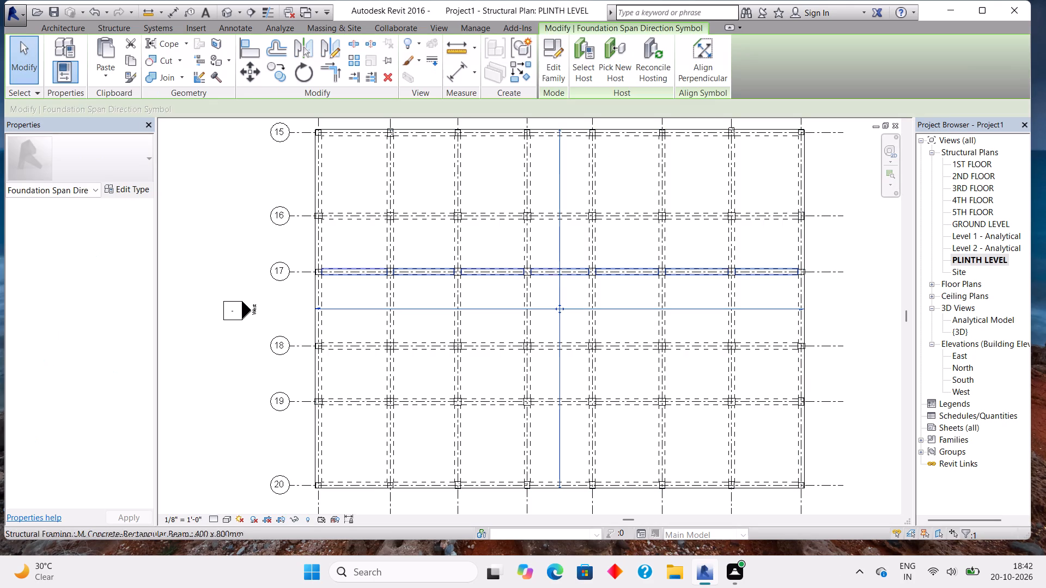
pyautogui.doubleClick(630, 247)
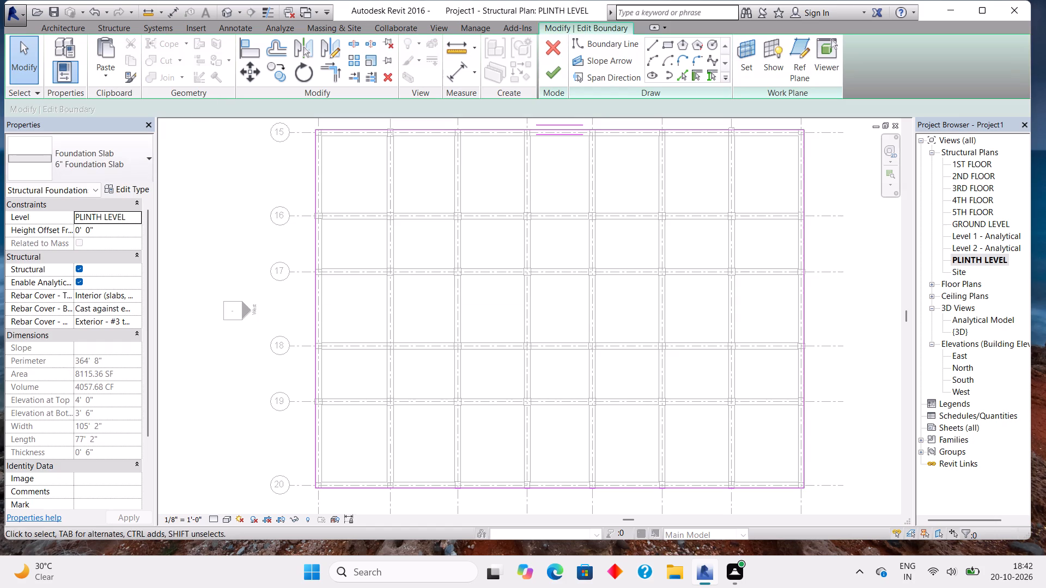
pyautogui.press('Escape')
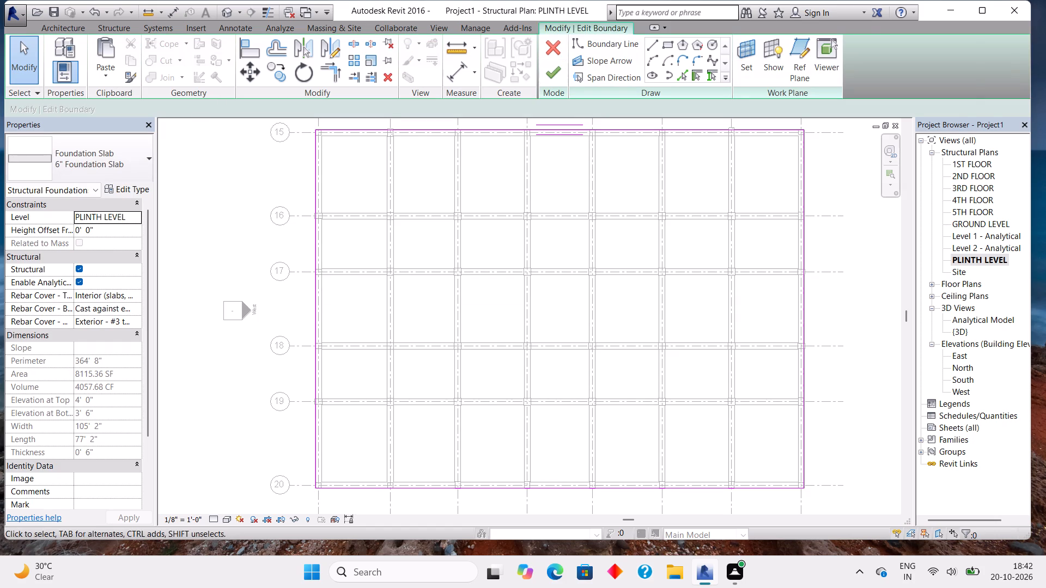
pyautogui.click(554, 54)
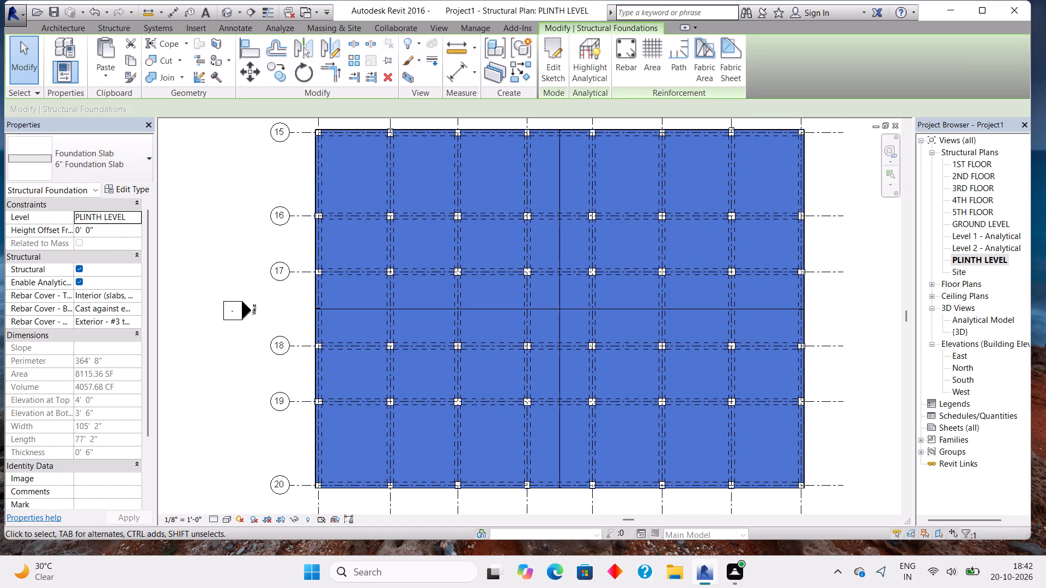
pyautogui.click(132, 60)
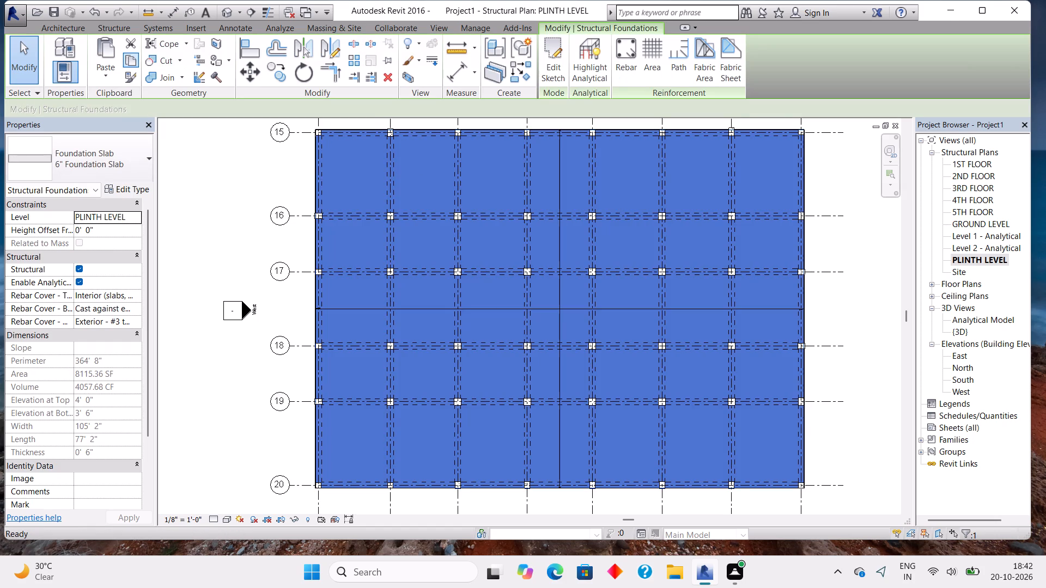
pyautogui.click(105, 69)
pyautogui.click(123, 118)
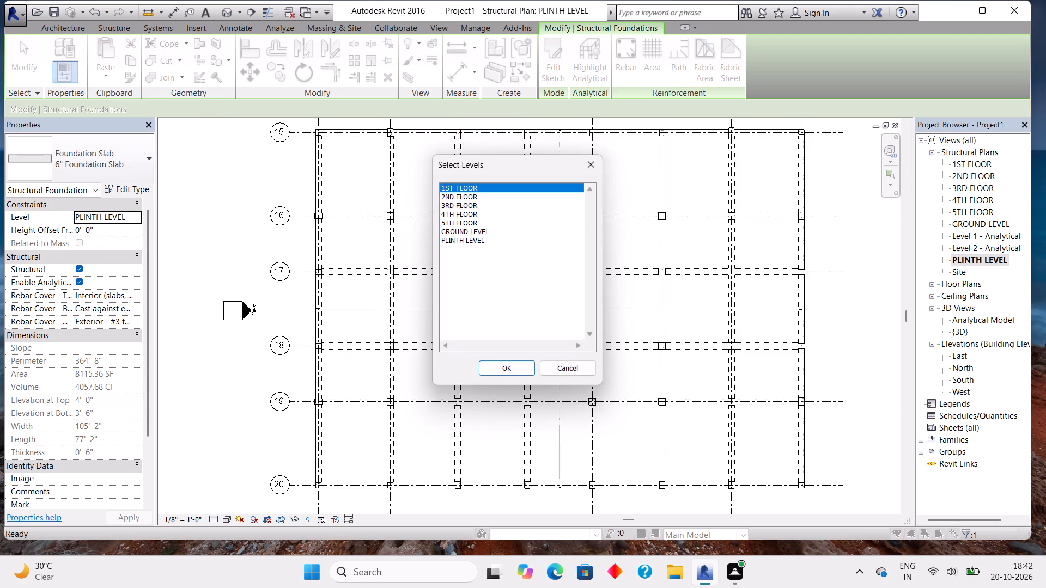
pyautogui.moveTo(445, 200); pyautogui.dragTo(460, 217)
pyautogui.moveTo(447, 188); pyautogui.dragTo(471, 216)
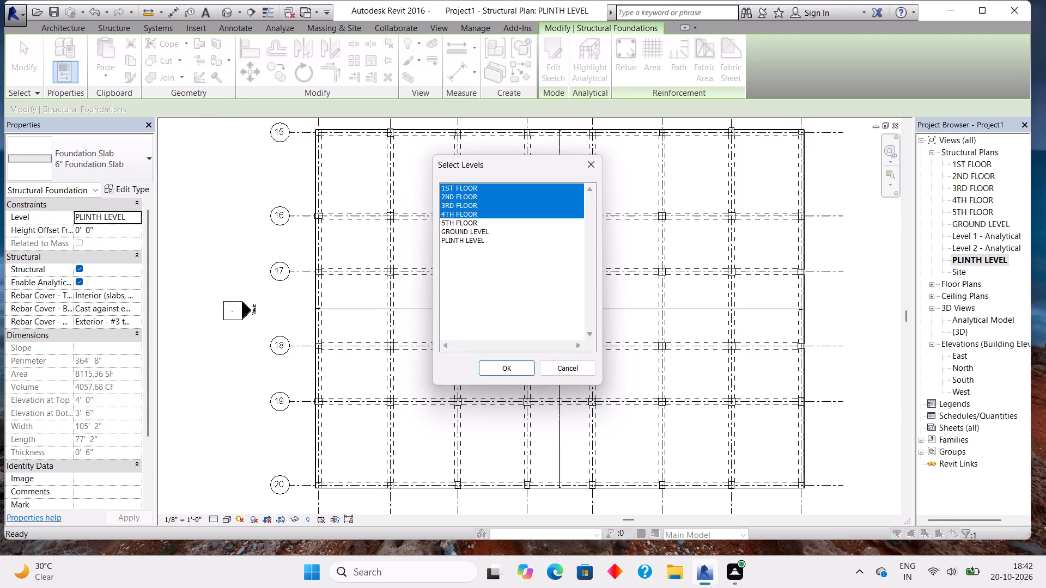
pyautogui.moveTo(471, 216); pyautogui.dragTo(473, 220)
pyautogui.click(521, 368)
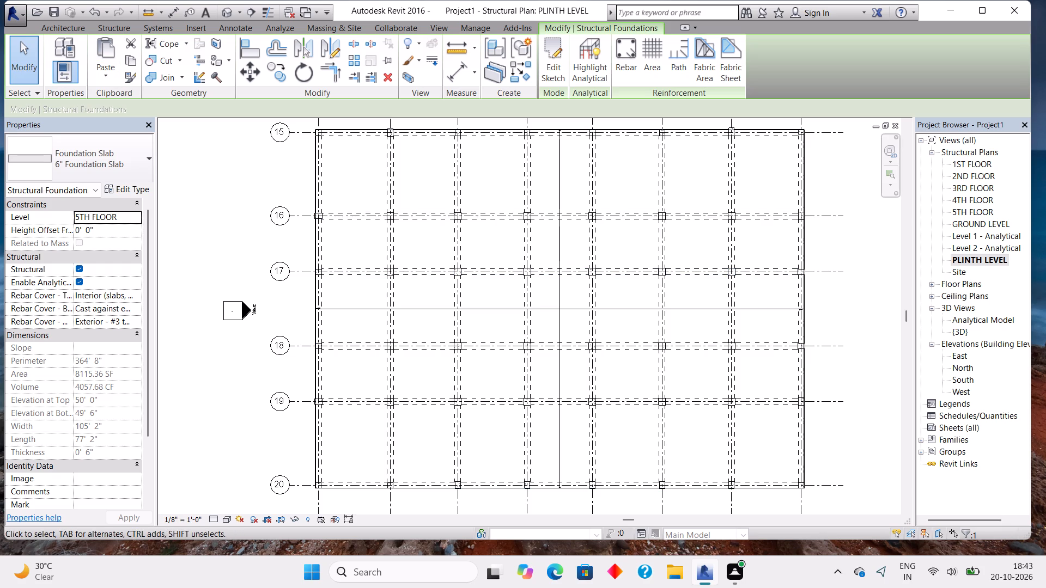
# Examine the copied floor slabs in the 3D view from above and from the right, back and left sides of the building.
pyautogui.doubleClick(961, 335)
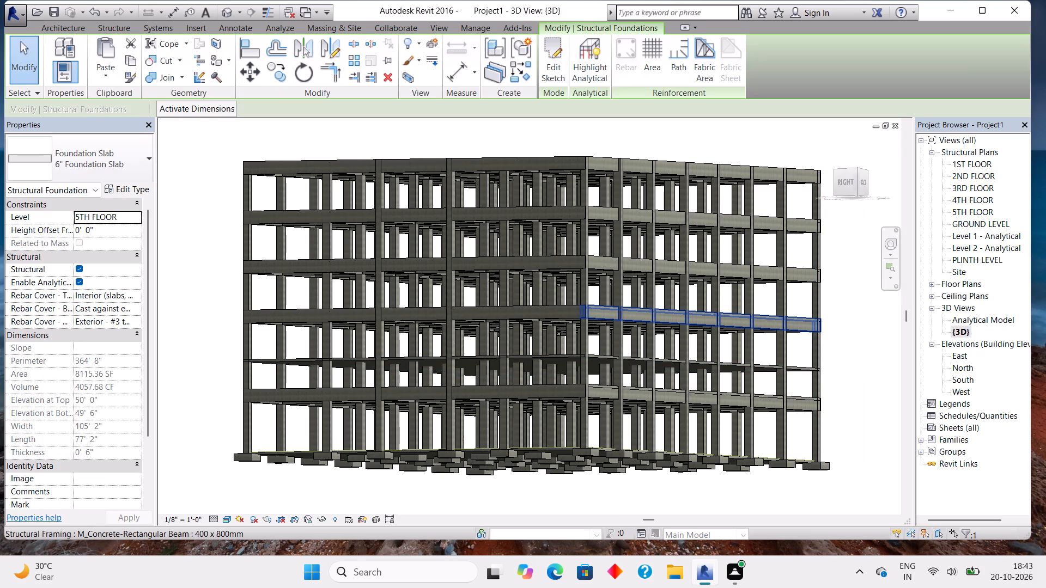
pyautogui.keyDown('shift'); pyautogui.moveTo(739, 316); pyautogui.dragTo(762, 348, button='middle'); pyautogui.keyUp('shift')
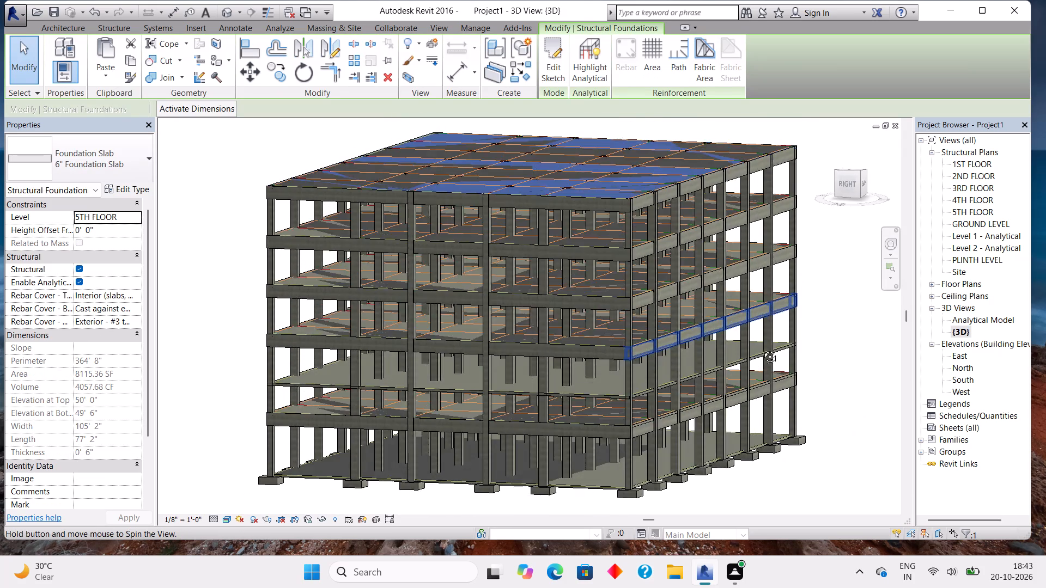
pyautogui.keyDown('shift'); pyautogui.moveTo(762, 348); pyautogui.dragTo(807, 328, button='middle'); pyautogui.keyUp('shift')
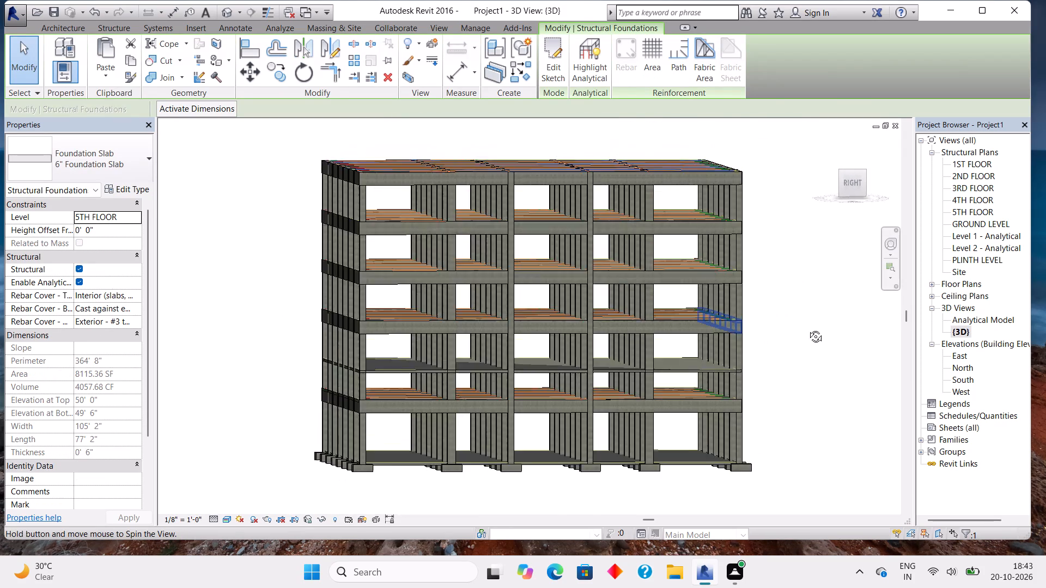
pyautogui.keyDown('shift'); pyautogui.moveTo(807, 328); pyautogui.dragTo(804, 353, button='middle'); pyautogui.keyUp('shift')
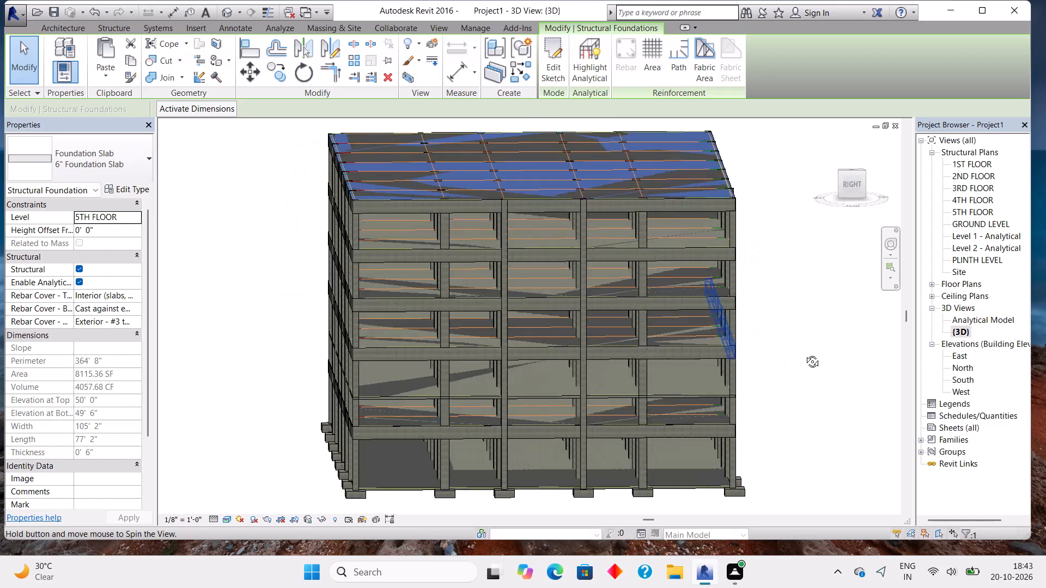
pyautogui.keyDown('shift'); pyautogui.moveTo(804, 353); pyautogui.dragTo(792, 328, button='middle'); pyautogui.keyUp('shift')
pyautogui.keyDown('shift'); pyautogui.middleClick(792, 328); pyautogui.keyUp('shift')
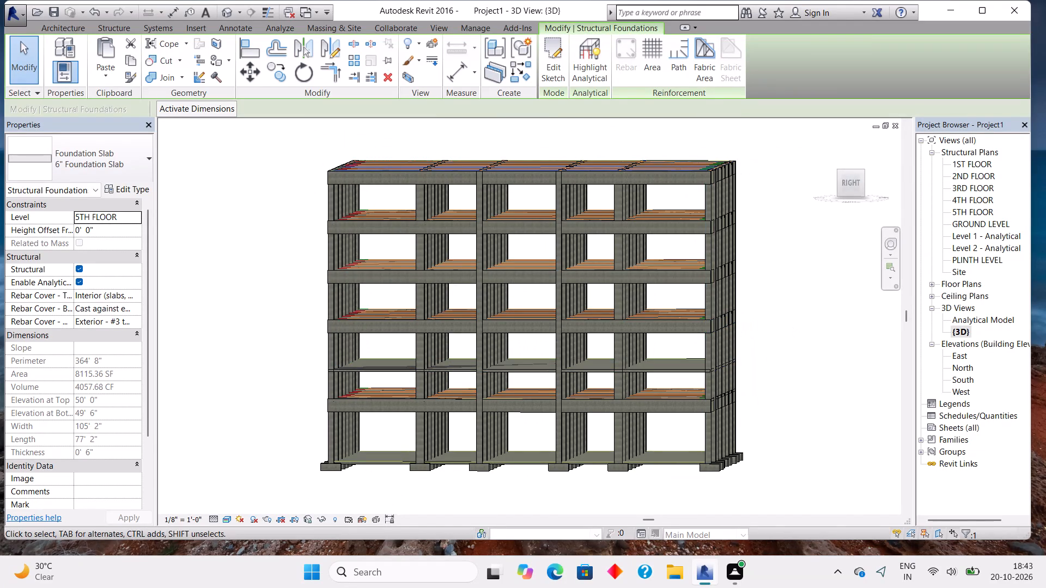
pyautogui.keyDown('shift'); pyautogui.moveTo(837, 350); pyautogui.dragTo(563, 347, button='middle'); pyautogui.keyUp('shift')
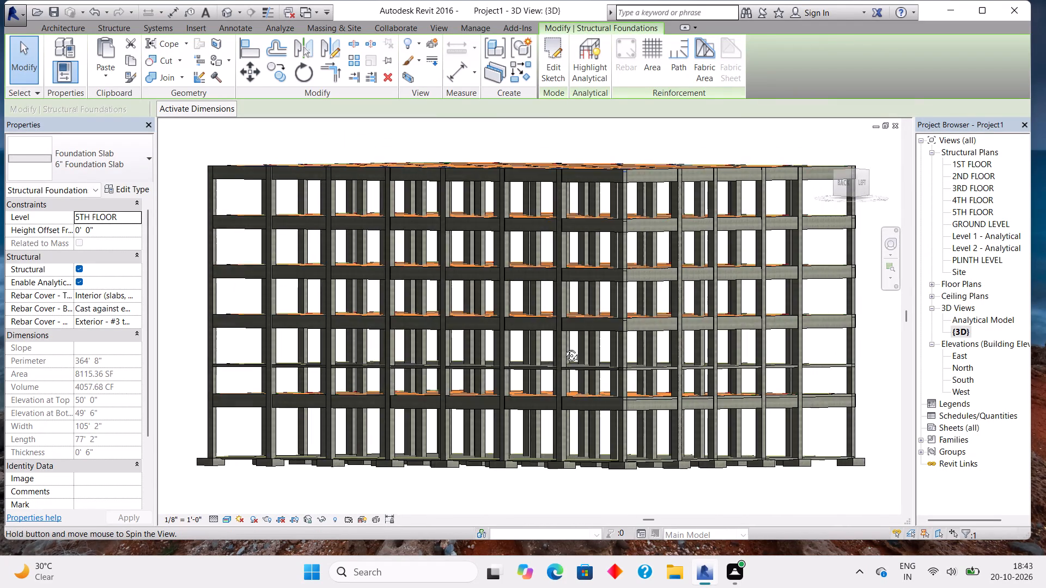
pyautogui.keyDown('shift'); pyautogui.moveTo(563, 347); pyautogui.dragTo(466, 353, button='middle'); pyautogui.keyUp('shift')
pyautogui.keyDown('shift'); pyautogui.middleClick(466, 353); pyautogui.keyUp('shift')
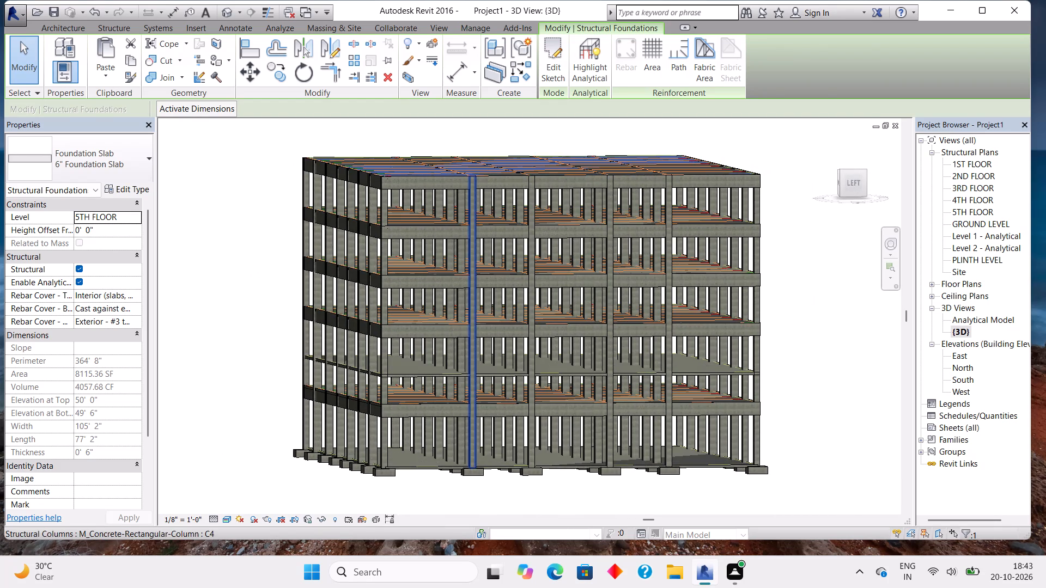
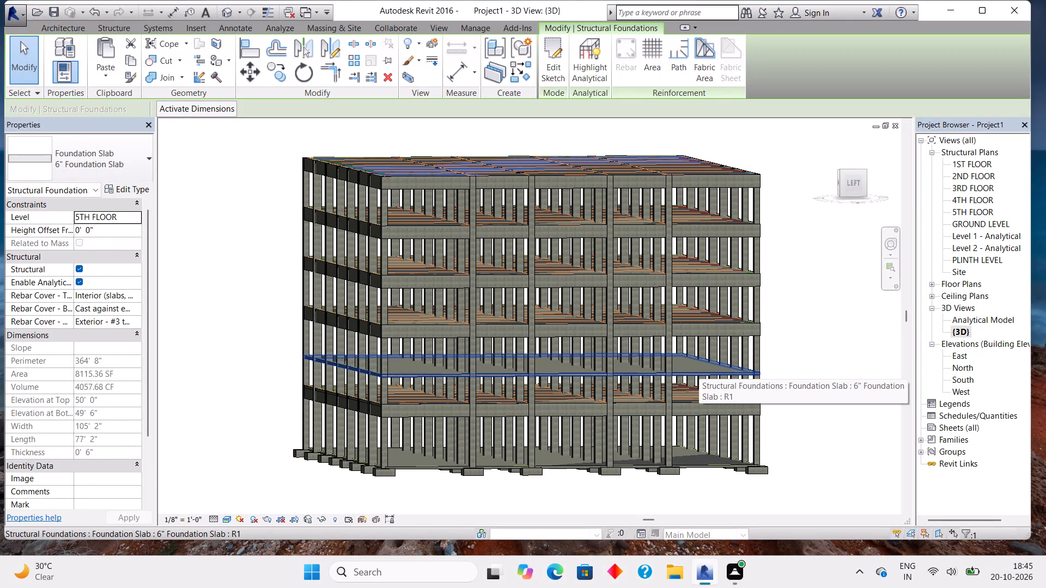
# Undo the recent series of slab and beam edits, back to before the lower-floor beams were changed.
pyautogui.hotkey('ctrl', 'z')
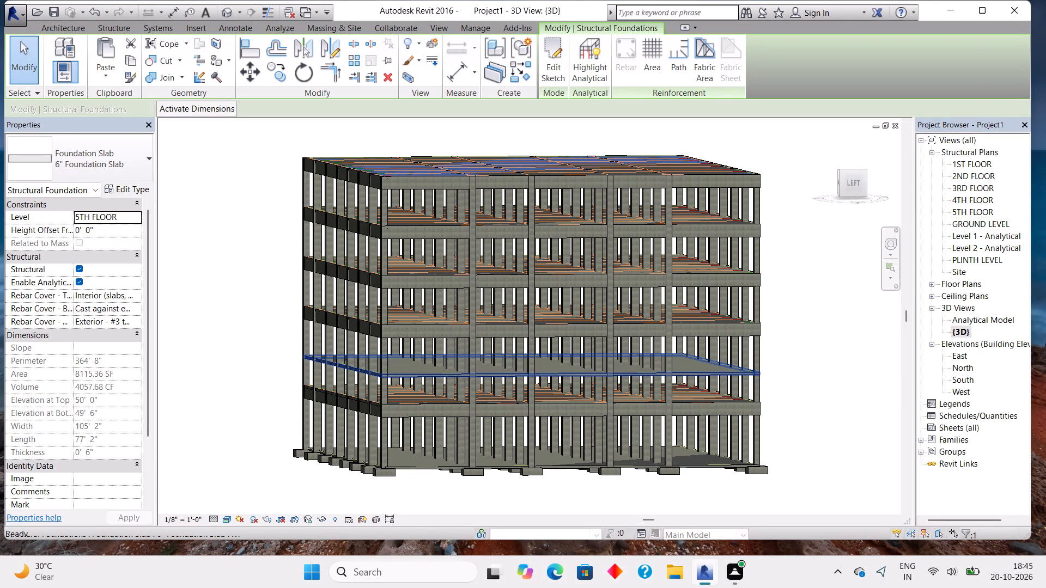
pyautogui.hotkey('ctrl', 'z')
pyautogui.hotkey('ctrl', 'z')
pyautogui.hotkey('ctrl', 'z')
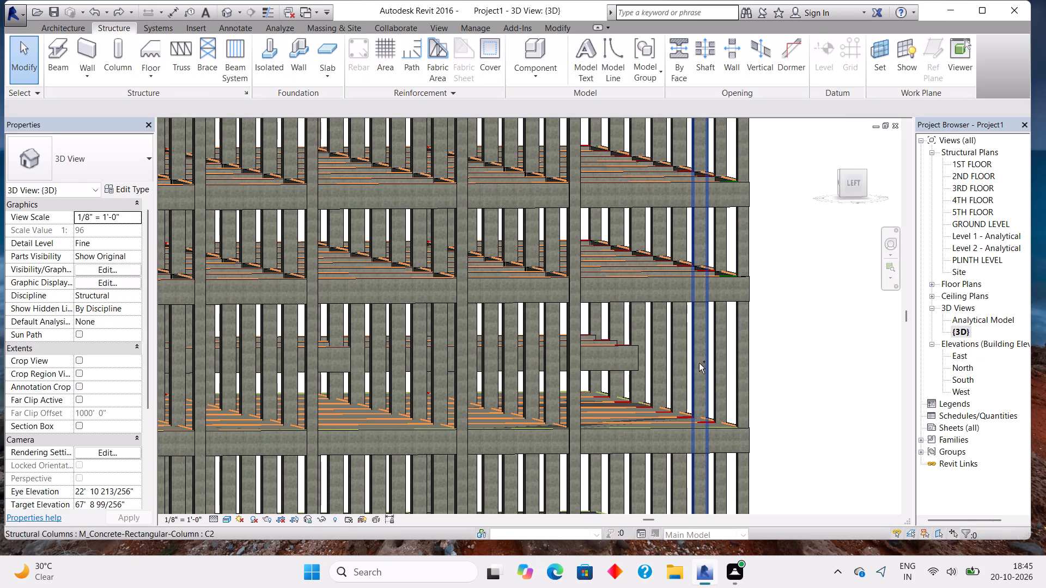
pyautogui.hotkey('ctrl', 'z')
pyautogui.hotkey('ctrl', 'z')
pyautogui.hotkey('ctrl', 'z')
pyautogui.hotkey('ctrl', 'z')
pyautogui.hotkey('ctrl', 'z')
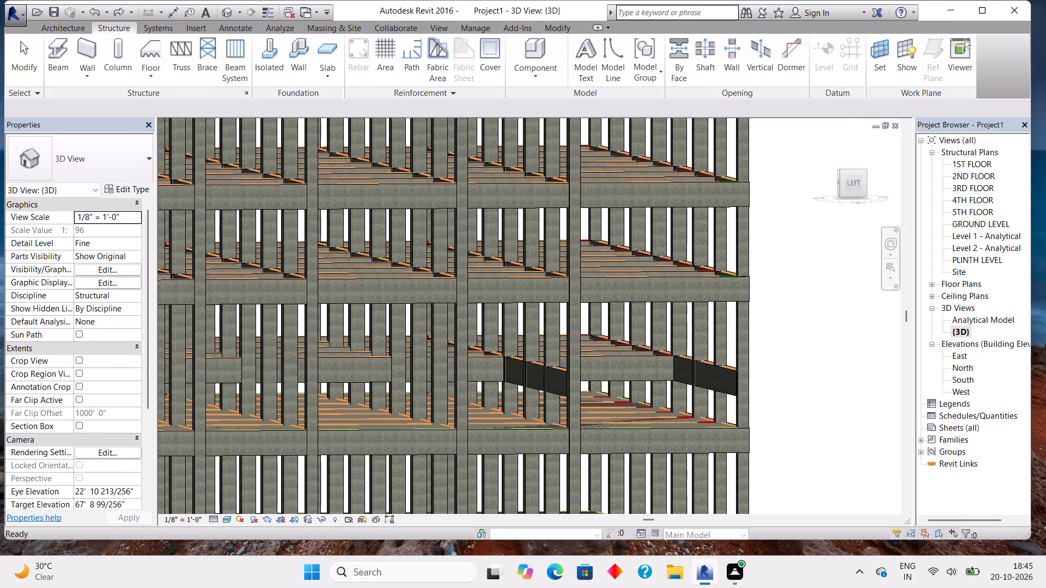
pyautogui.hotkey('ctrl', 'z')
pyautogui.hotkey('ctrl', 'z')
pyautogui.hotkey('ctrl', 'z')
pyautogui.hotkey('ctrl', 'z')
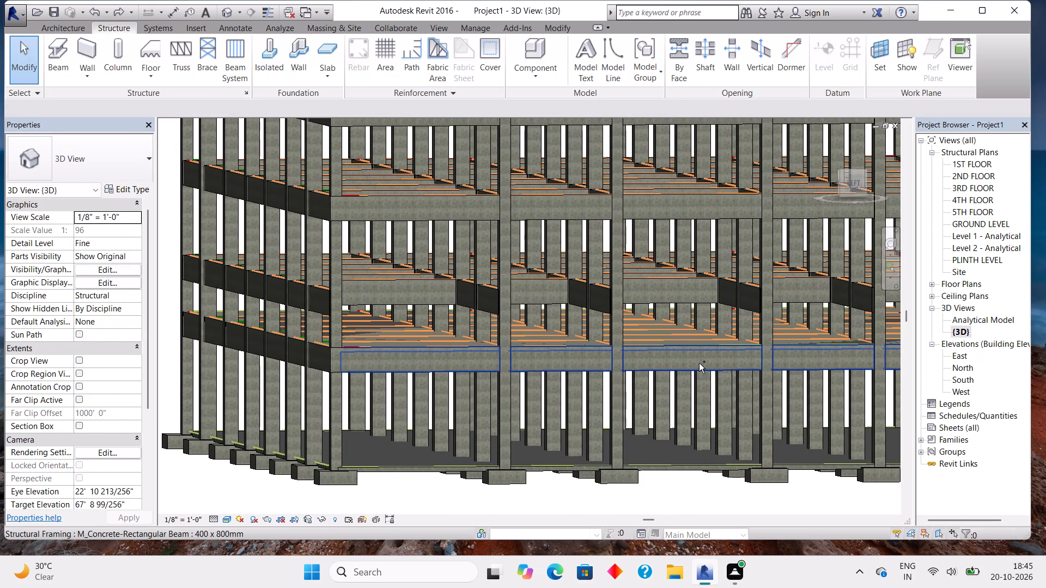
pyautogui.hotkey('ctrl', 'z')
pyautogui.hotkey('ctrl', 'z')
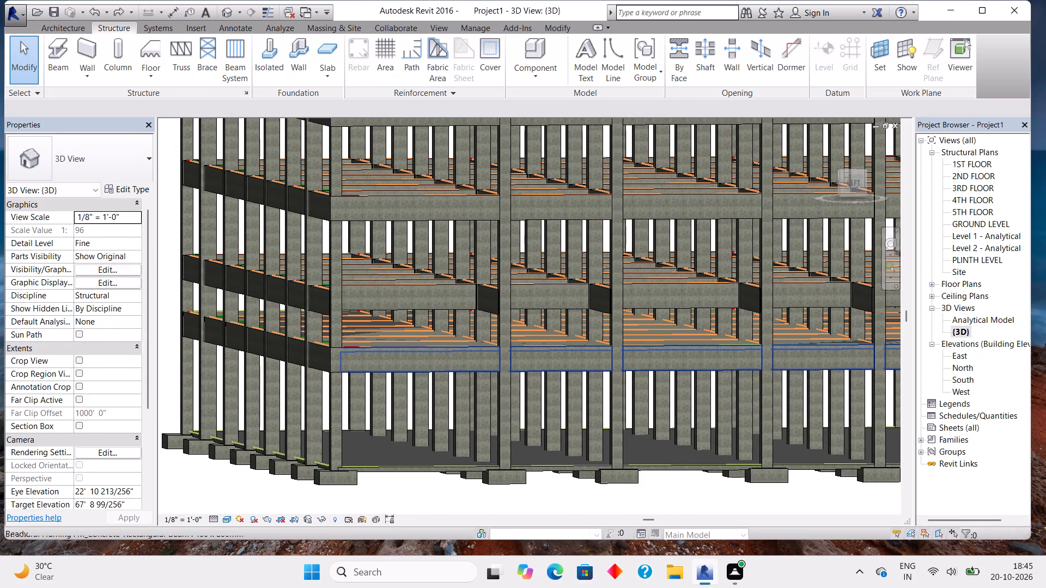
pyautogui.hotkey('ctrl', 'z')
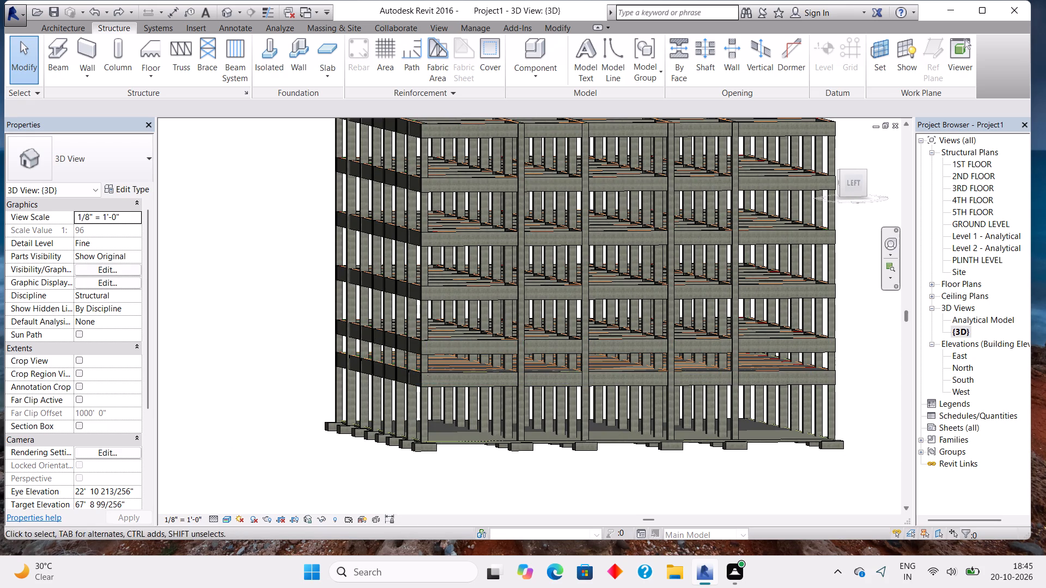
# Examine the beams and slabs of the lower storeys in the 3D model.
pyautogui.scroll(-3, 859, 299)
pyautogui.moveTo(859, 299); pyautogui.dragTo(788, 346, button='middle')
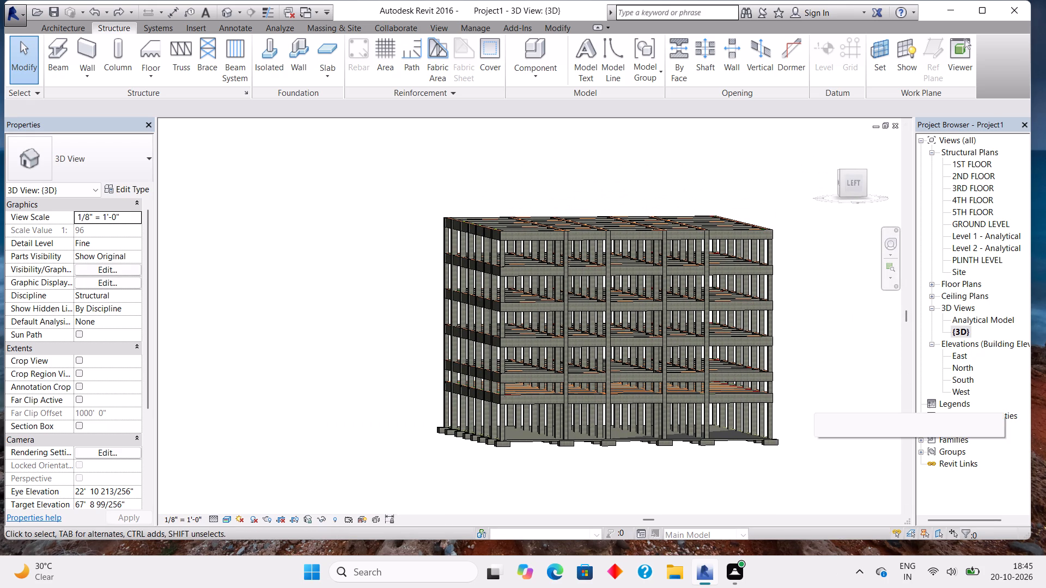
pyautogui.scroll(12, 757, 413)
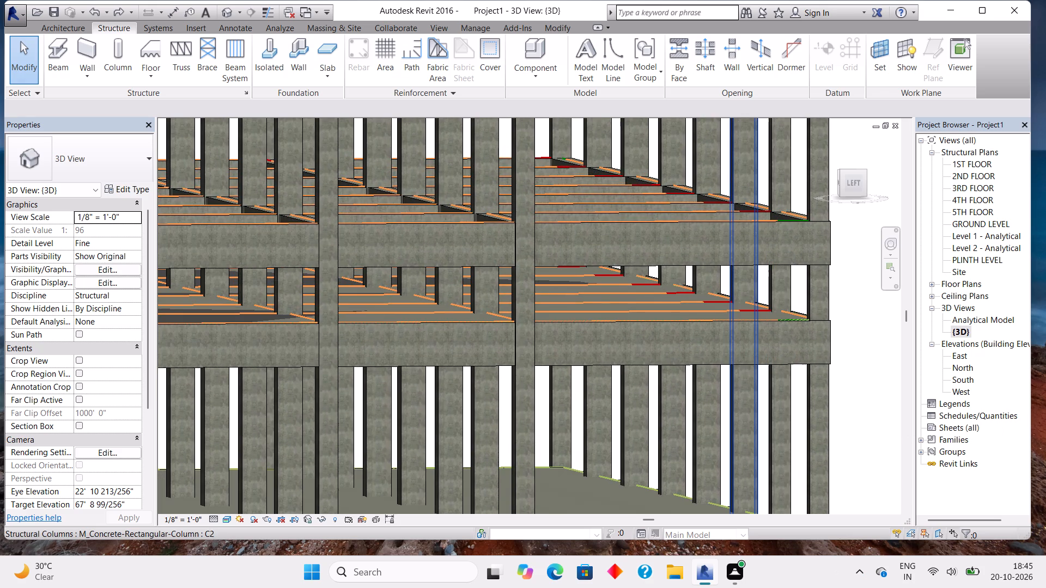
pyautogui.scroll(3, 757, 413)
pyautogui.scroll(-6, 725, 365)
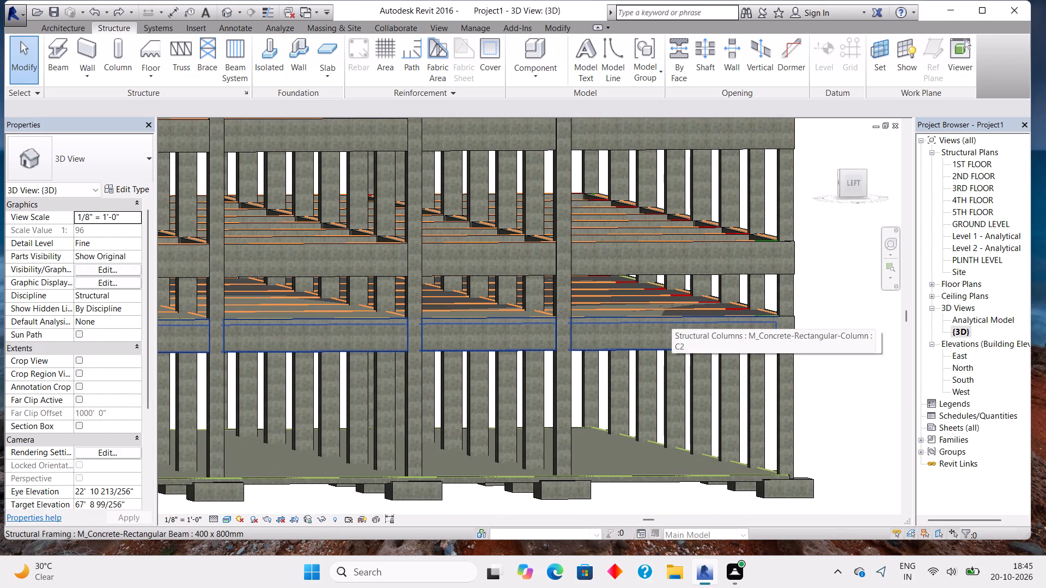
pyautogui.scroll(-4, 827, 285)
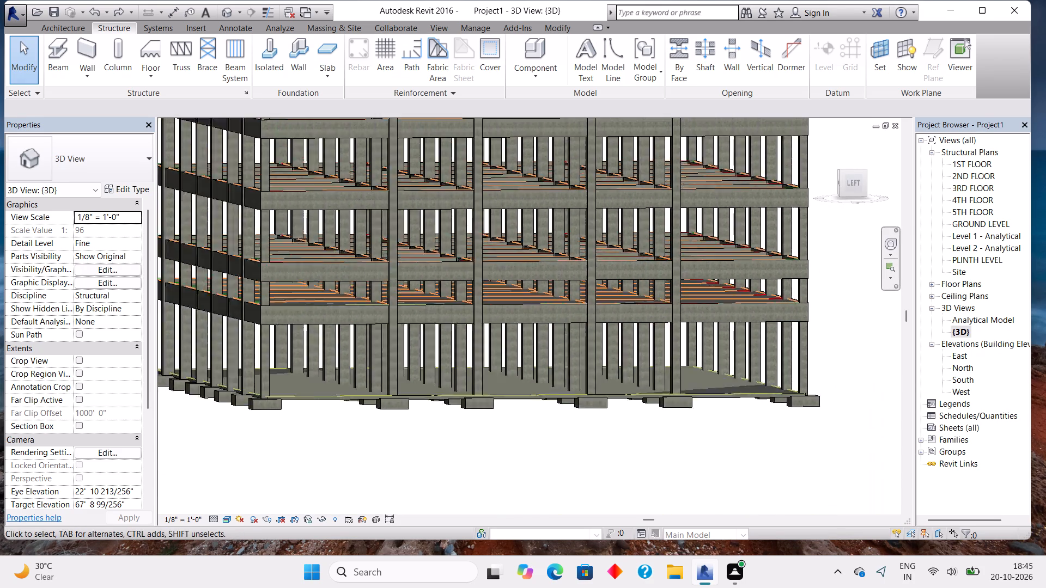
pyautogui.scroll(-3, 827, 285)
pyautogui.moveTo(827, 285); pyautogui.dragTo(787, 356, button='middle')
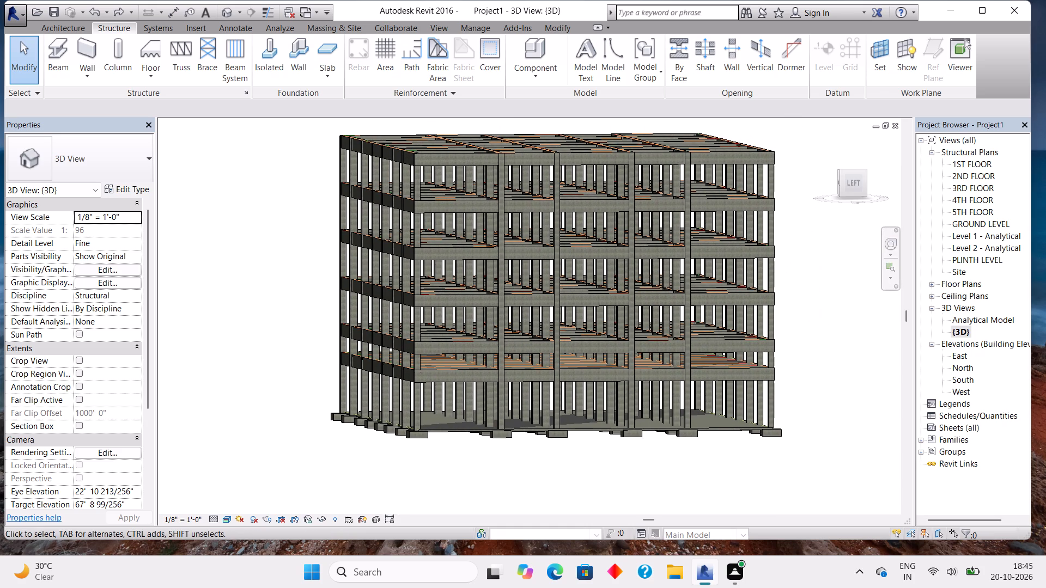
# Copy the 6" foundation slab from the PLINTH LEVEL plan and paste it aligned to levels 1ST FLOOR through 5TH FLOOR.
pyautogui.doubleClick(971, 260)
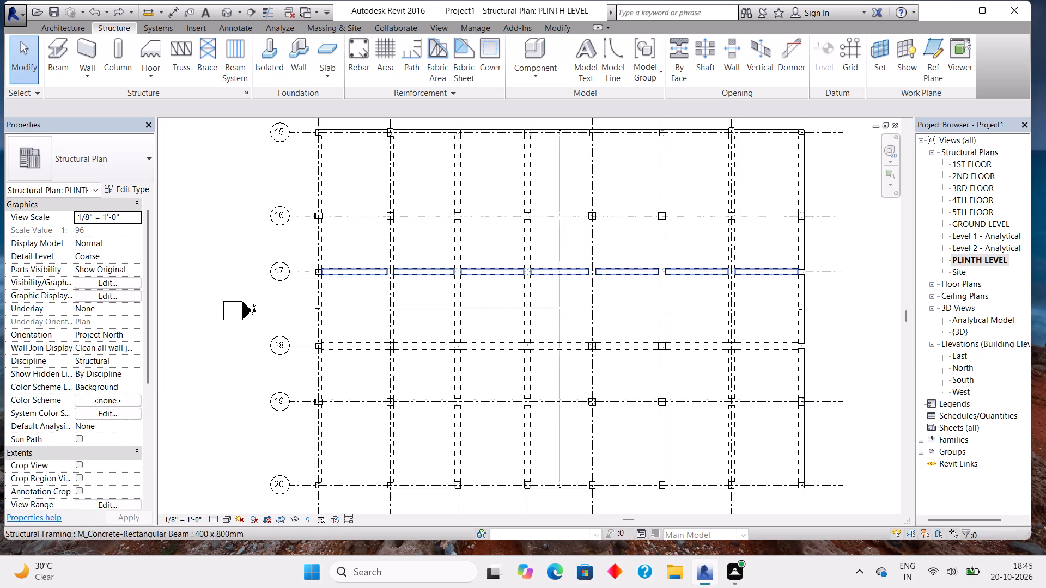
pyautogui.doubleClick(420, 191)
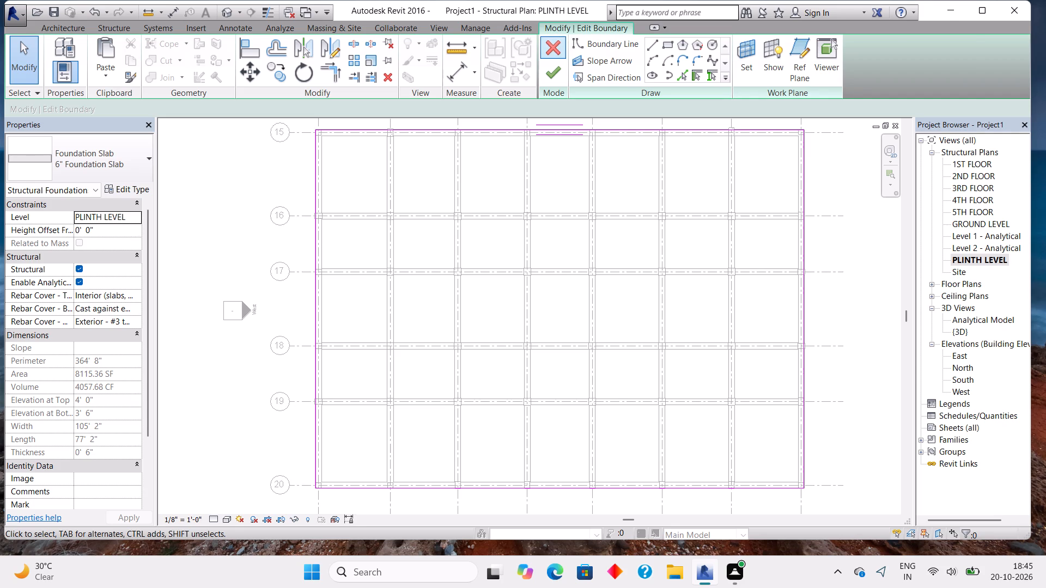
pyautogui.click(544, 39)
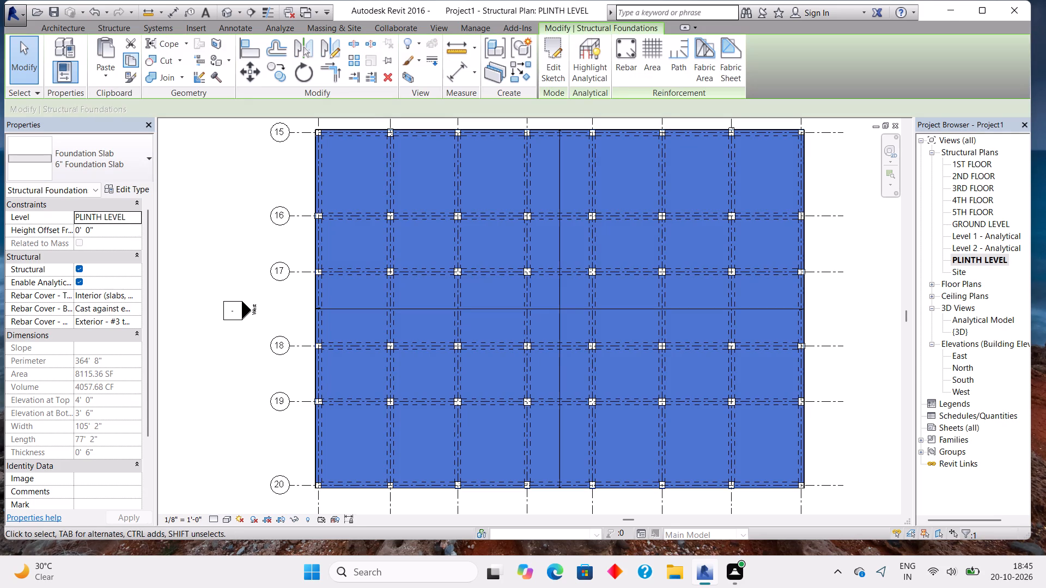
pyautogui.click(127, 59)
pyautogui.click(115, 66)
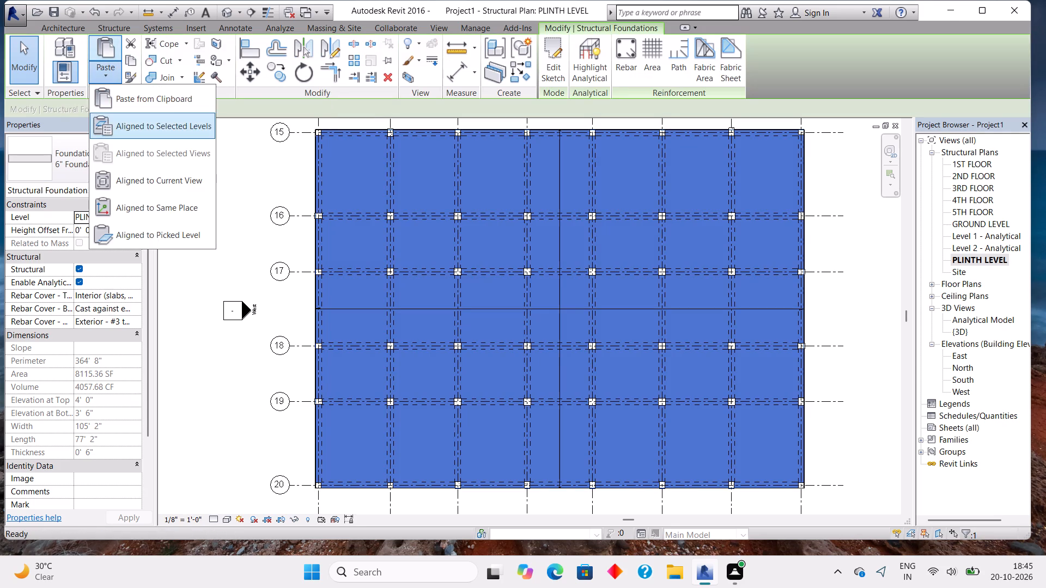
pyautogui.click(135, 127)
pyautogui.moveTo(454, 183); pyautogui.dragTo(485, 214)
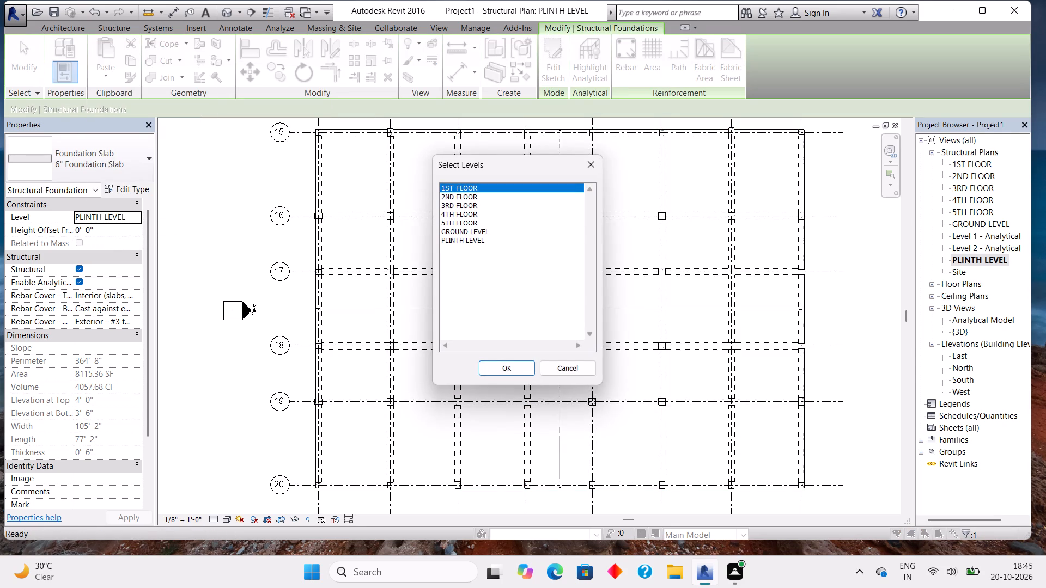
pyautogui.moveTo(485, 214); pyautogui.dragTo(489, 217)
pyautogui.moveTo(460, 179); pyautogui.dragTo(469, 208)
pyautogui.moveTo(467, 181); pyautogui.dragTo(470, 193)
pyautogui.moveTo(479, 187); pyautogui.dragTo(490, 206)
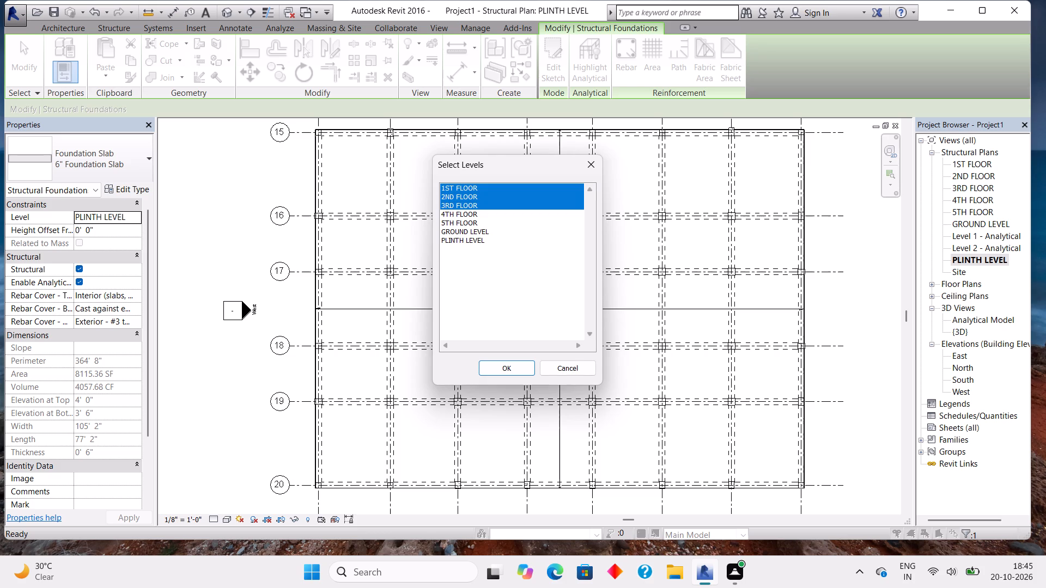
pyautogui.moveTo(490, 206); pyautogui.dragTo(500, 221)
pyautogui.click(511, 366)
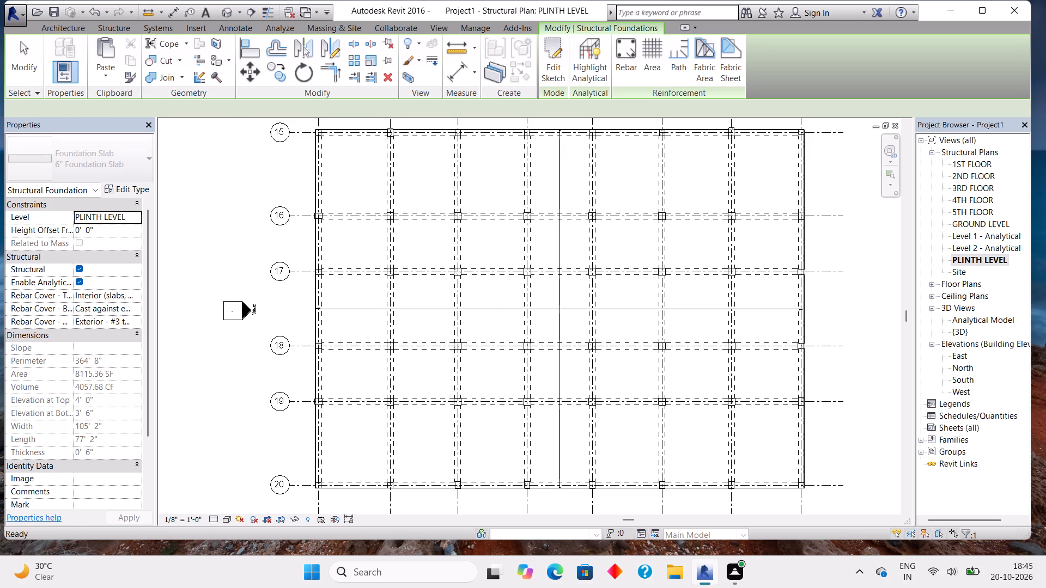
# Inspect the pasted floor slabs in the 3D view from several sides.
pyautogui.doubleClick(964, 333)
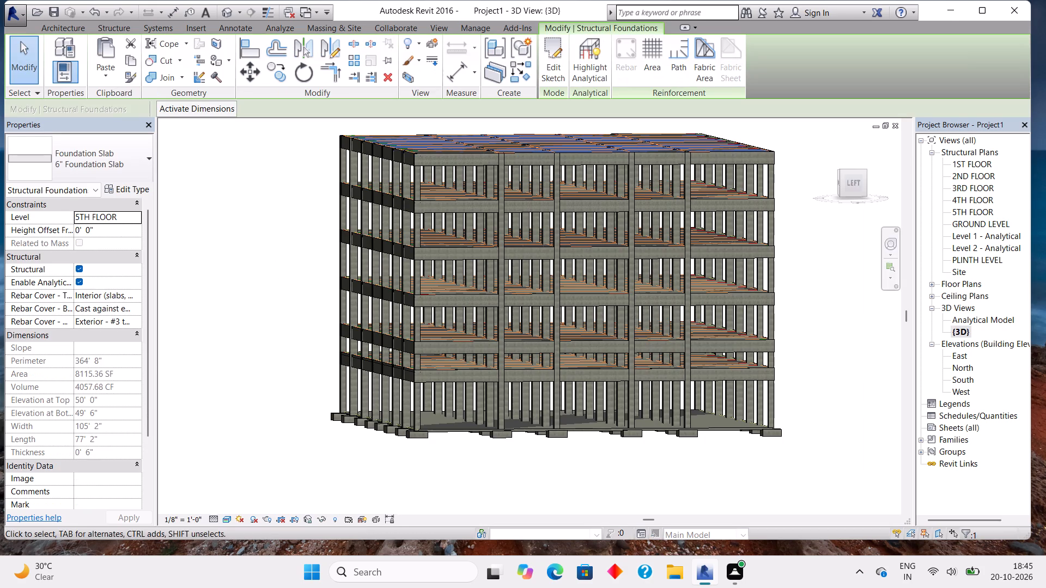
pyautogui.keyDown('shift'); pyautogui.moveTo(815, 322); pyautogui.dragTo(742, 303, button='middle'); pyautogui.keyUp('shift')
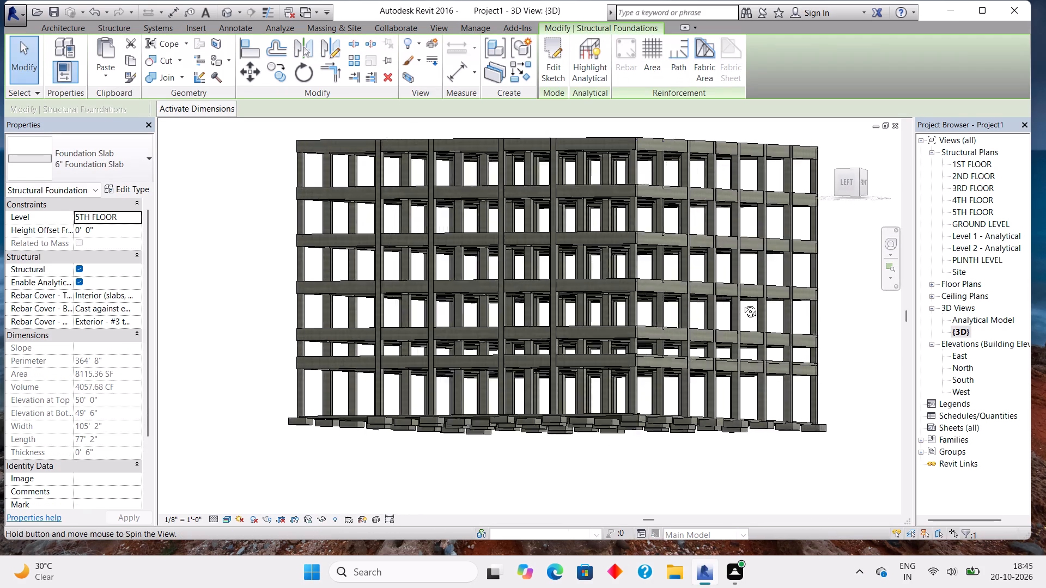
pyautogui.keyDown('shift'); pyautogui.moveTo(742, 303); pyautogui.dragTo(653, 260, button='middle'); pyautogui.keyUp('shift')
pyautogui.keyDown('shift'); pyautogui.moveTo(653, 260); pyautogui.dragTo(696, 400, button='middle'); pyautogui.keyUp('shift')
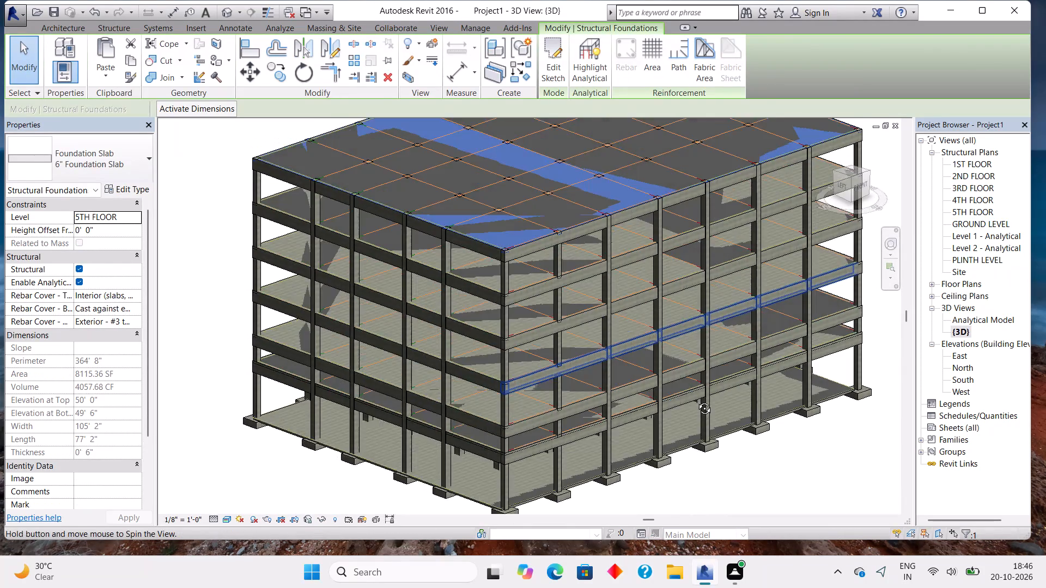
pyautogui.keyDown('shift'); pyautogui.moveTo(696, 400); pyautogui.dragTo(845, 325, button='middle'); pyautogui.keyUp('shift')
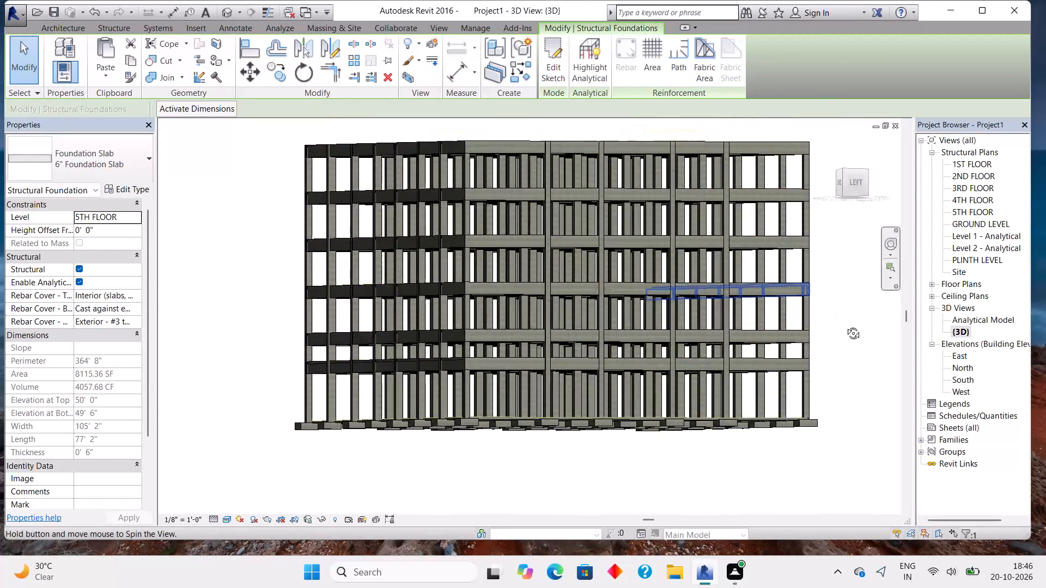
pyautogui.keyDown('shift'); pyautogui.moveTo(845, 325); pyautogui.dragTo(862, 323, button='middle'); pyautogui.keyUp('shift')
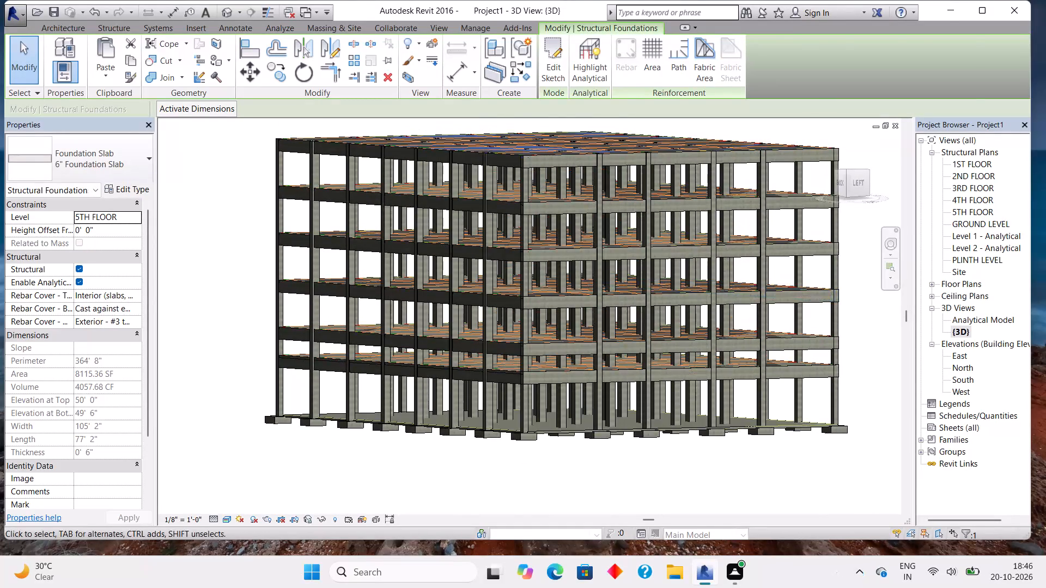
# Set the PLINTH LEVEL elevation to 7' in the East elevation view.
pyautogui.doubleClick(964, 352)
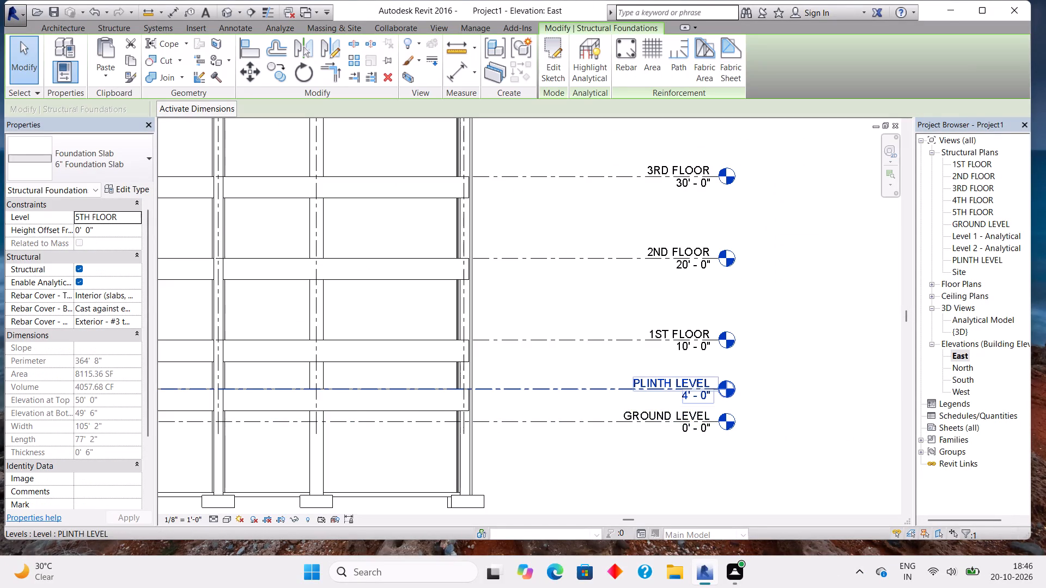
pyautogui.scroll(-5, 672, 390)
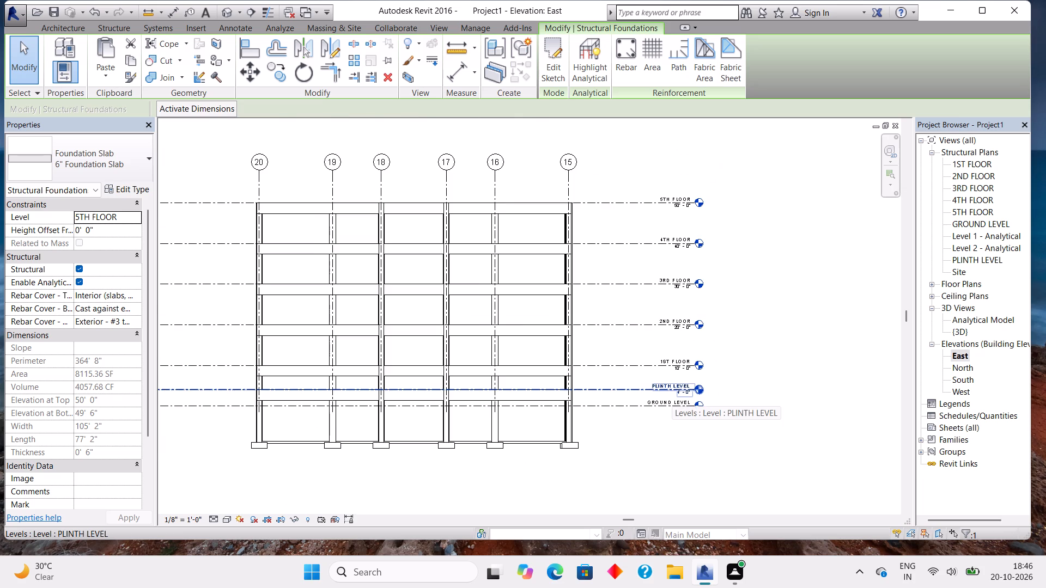
pyautogui.scroll(6, 672, 390)
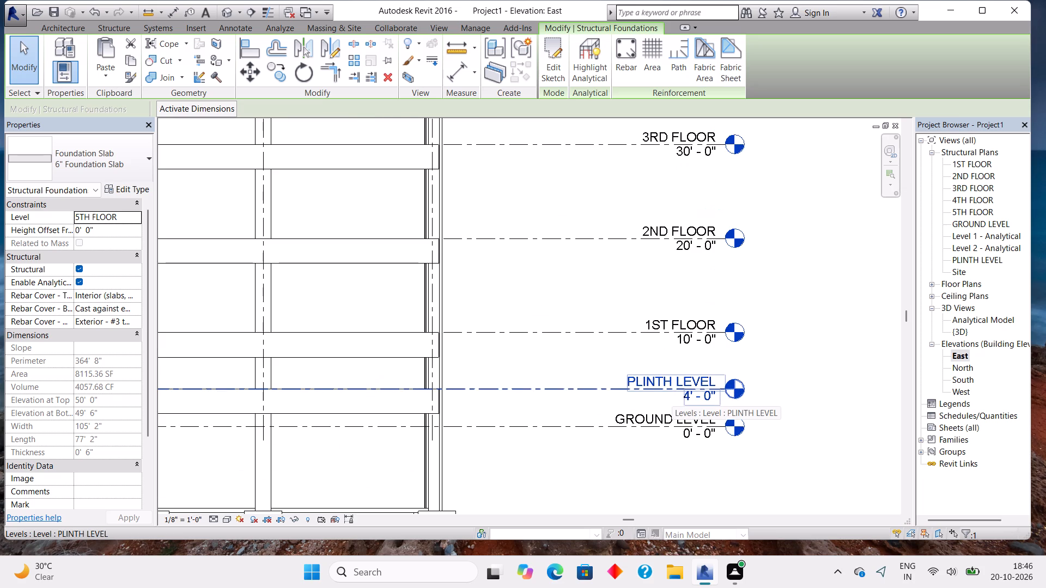
pyautogui.click(698, 404)
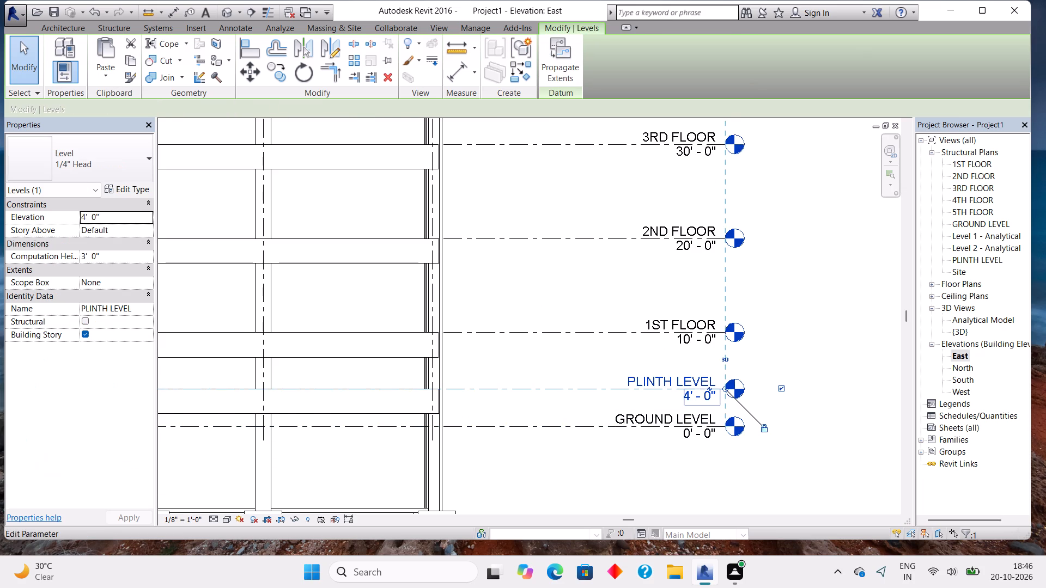
pyautogui.click(695, 401)
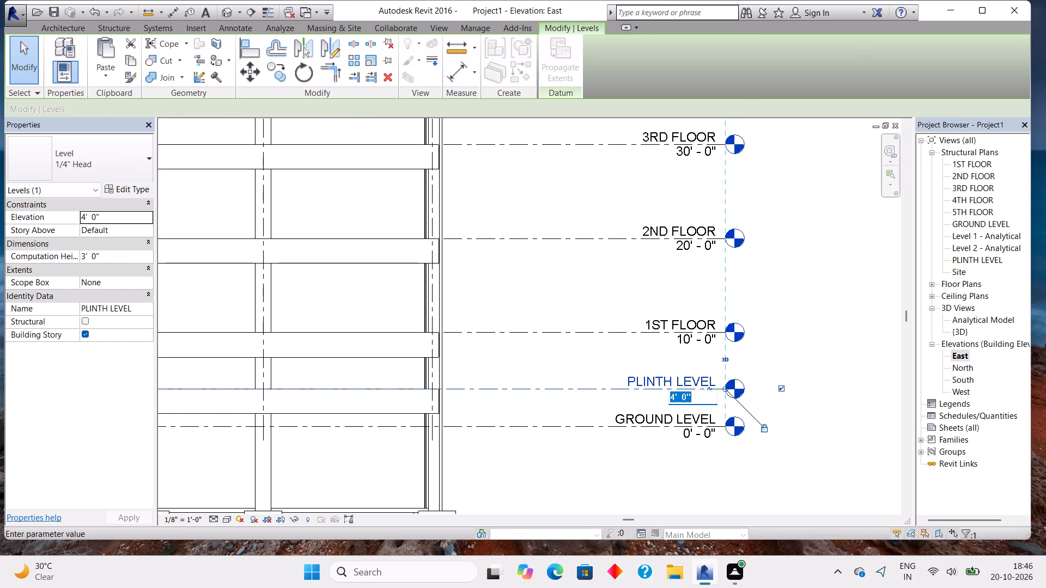
pyautogui.press('BackSpace')
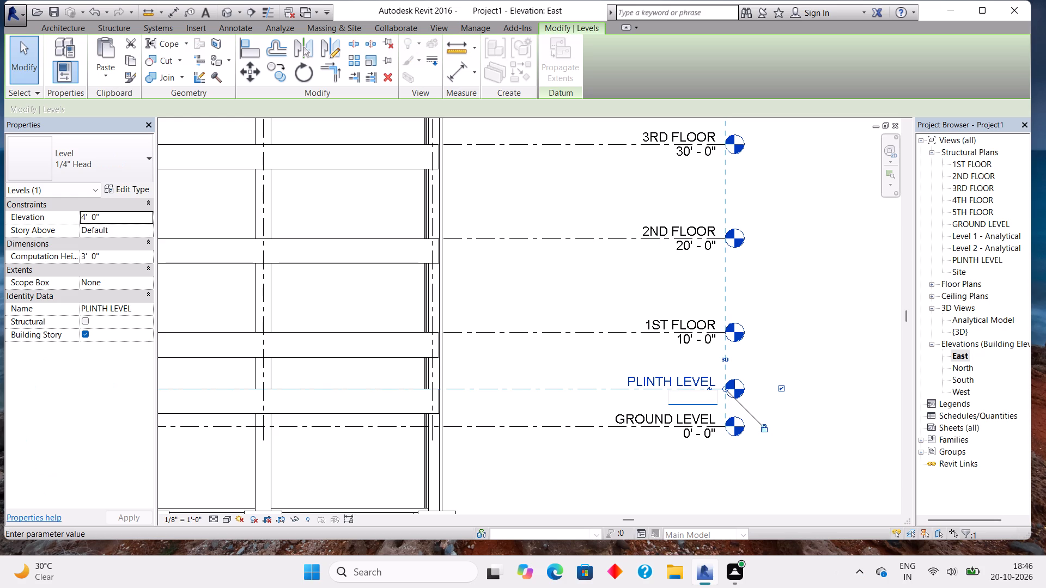
pyautogui.press('7')
pyautogui.press("'")
pyautogui.press('Return')
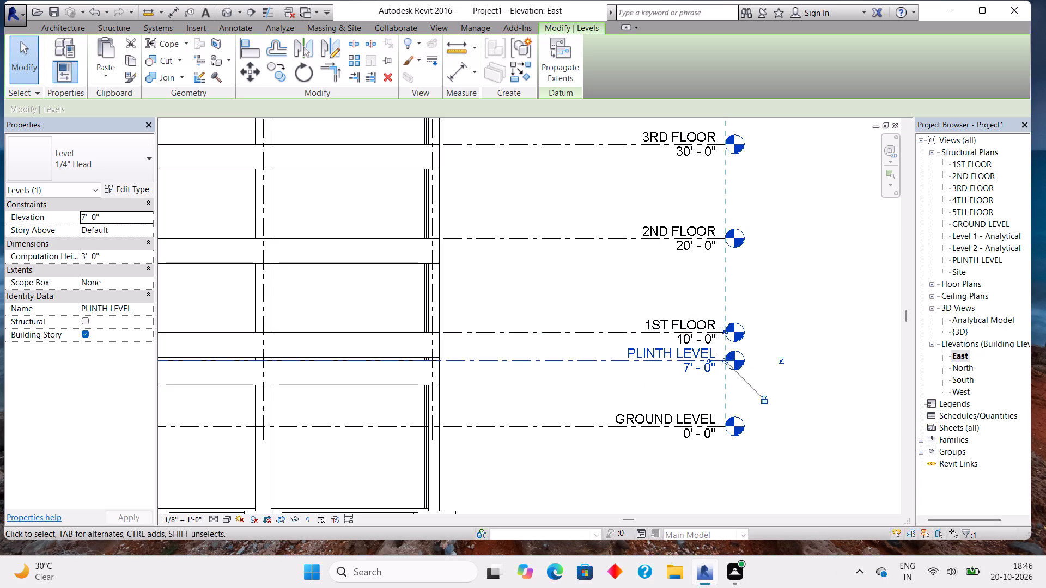
pyautogui.scroll(-3, 688, 446)
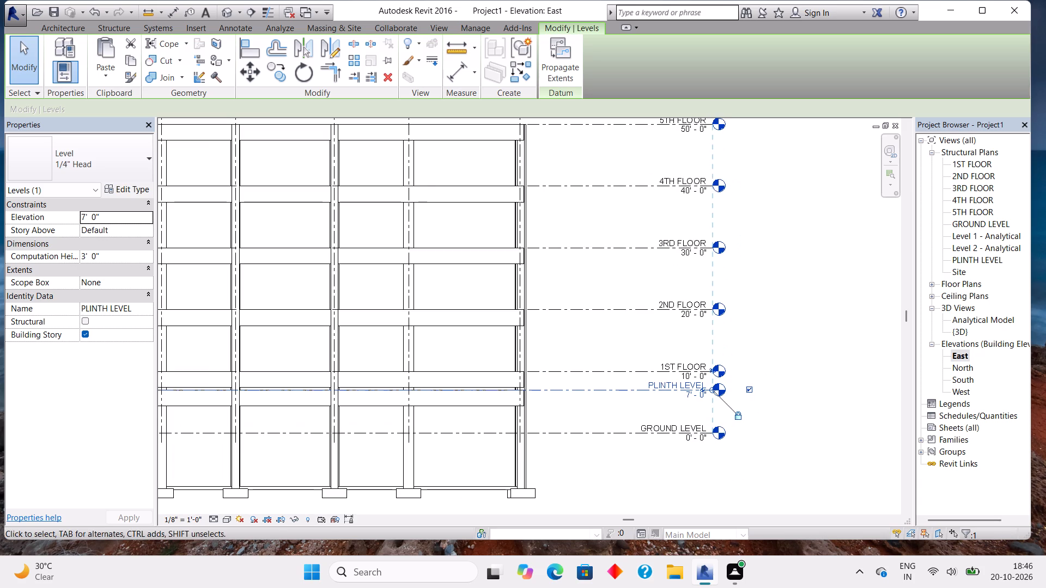
pyautogui.moveTo(613, 481); pyautogui.dragTo(656, 404, button='middle')
pyautogui.moveTo(664, 384); pyautogui.dragTo(666, 377, button='middle')
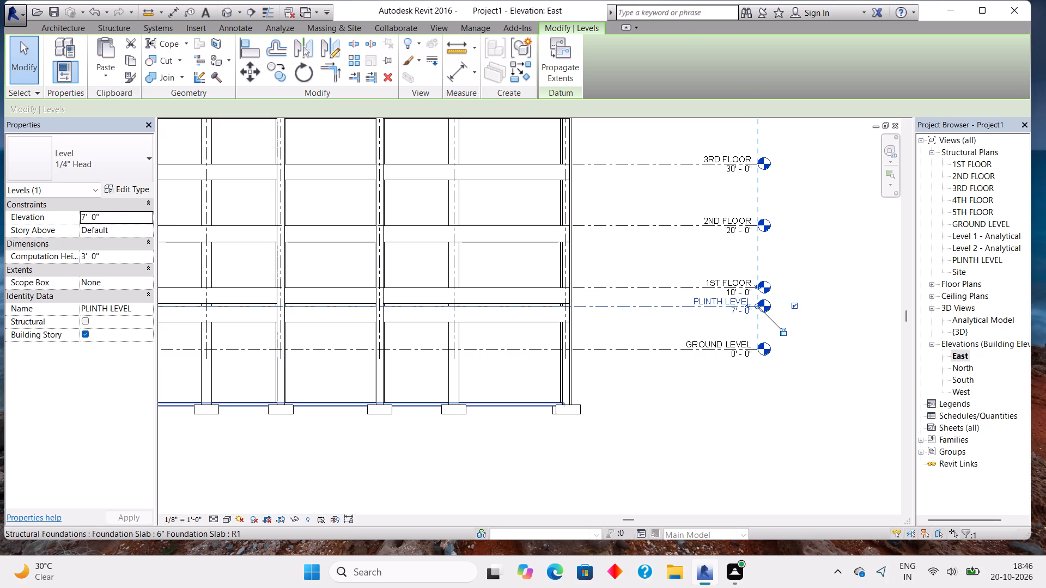
# Set the 1ST FLOOR level's elevation to 15' in the East elevation view.
pyautogui.click(499, 405)
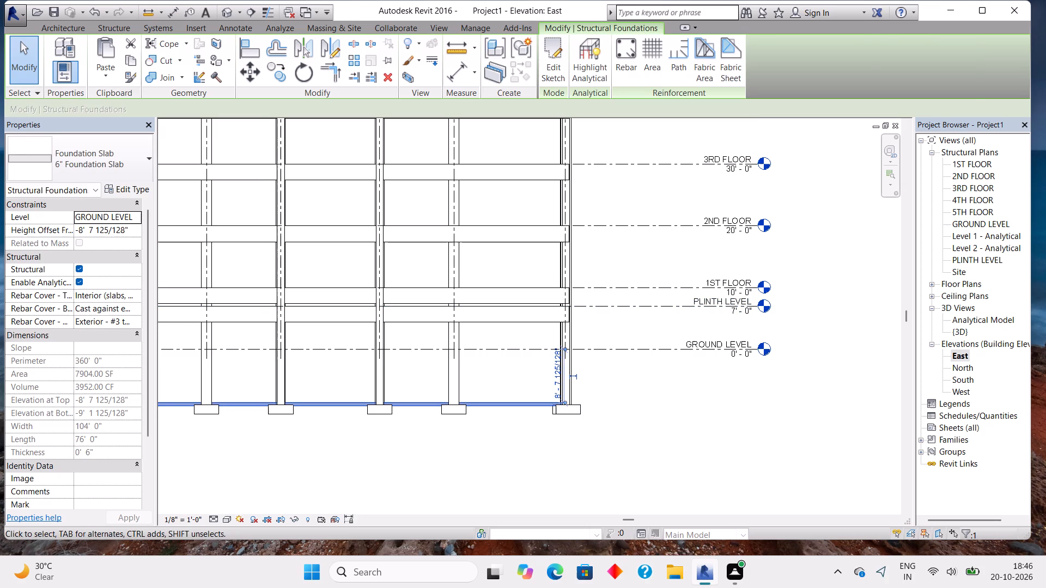
pyautogui.click(663, 418)
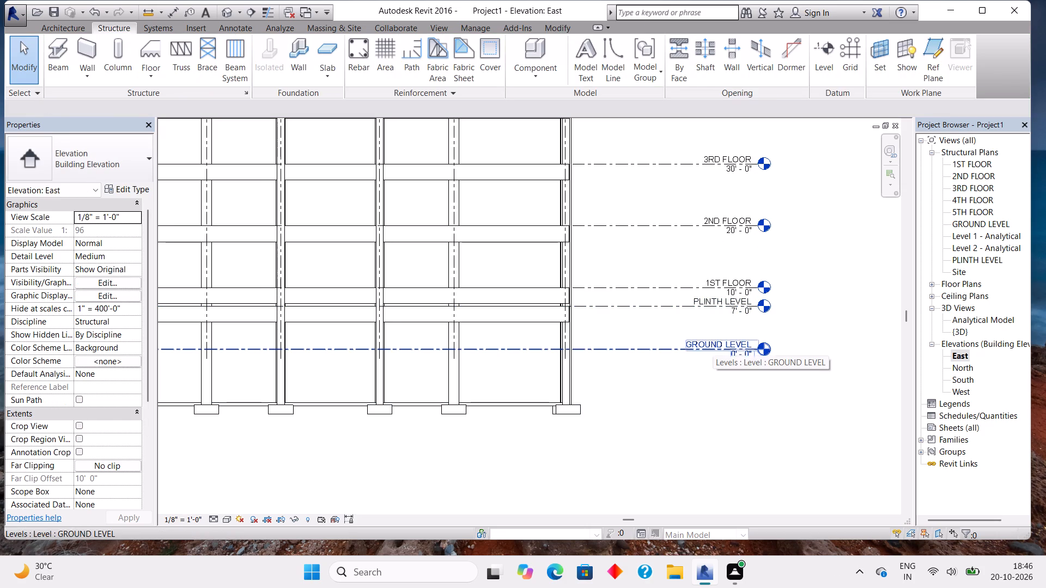
pyautogui.click(736, 295)
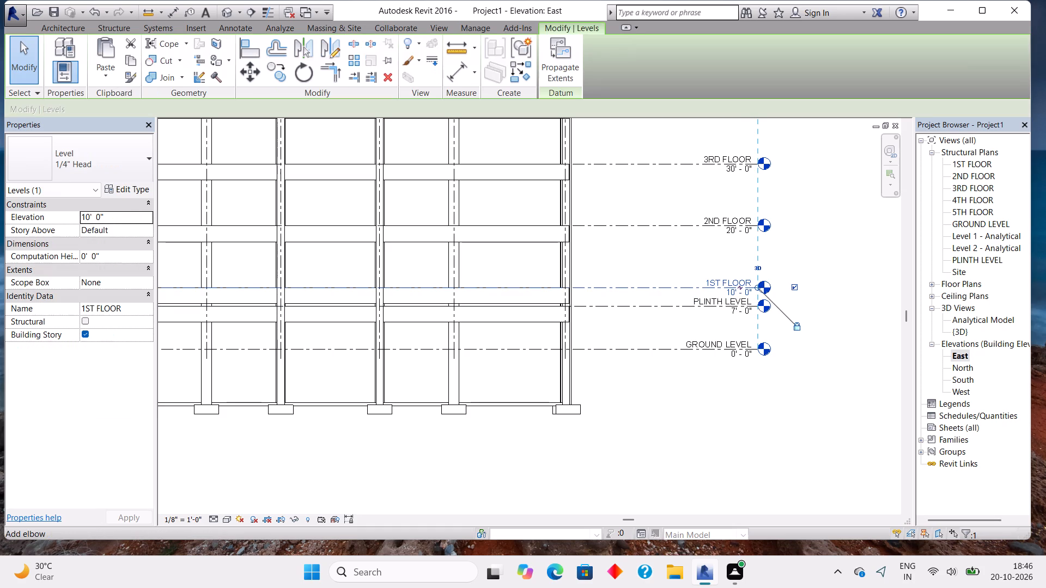
pyautogui.scroll(7, 740, 309)
pyautogui.click(733, 267)
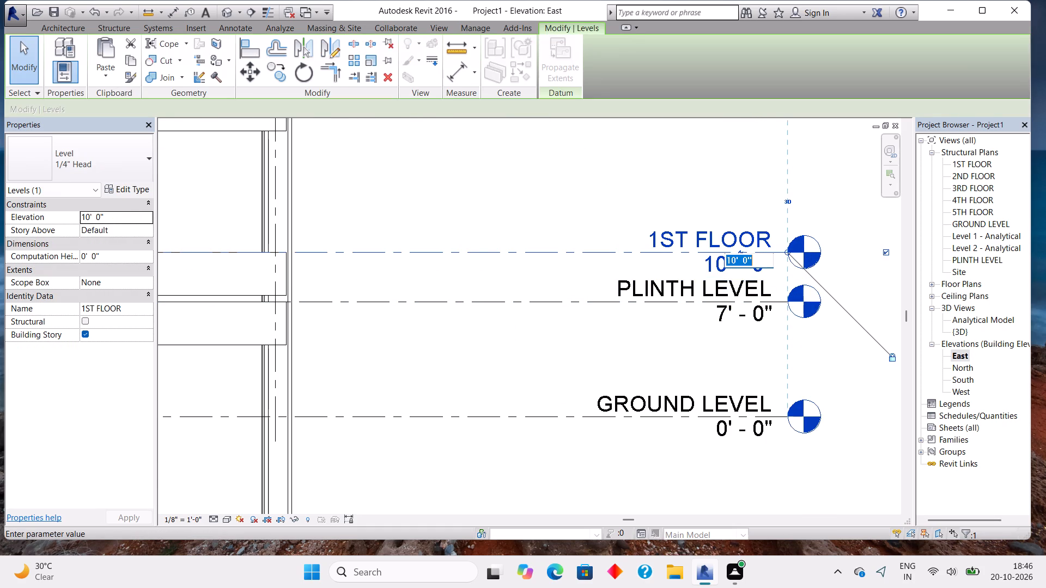
pyautogui.press('BackSpace')
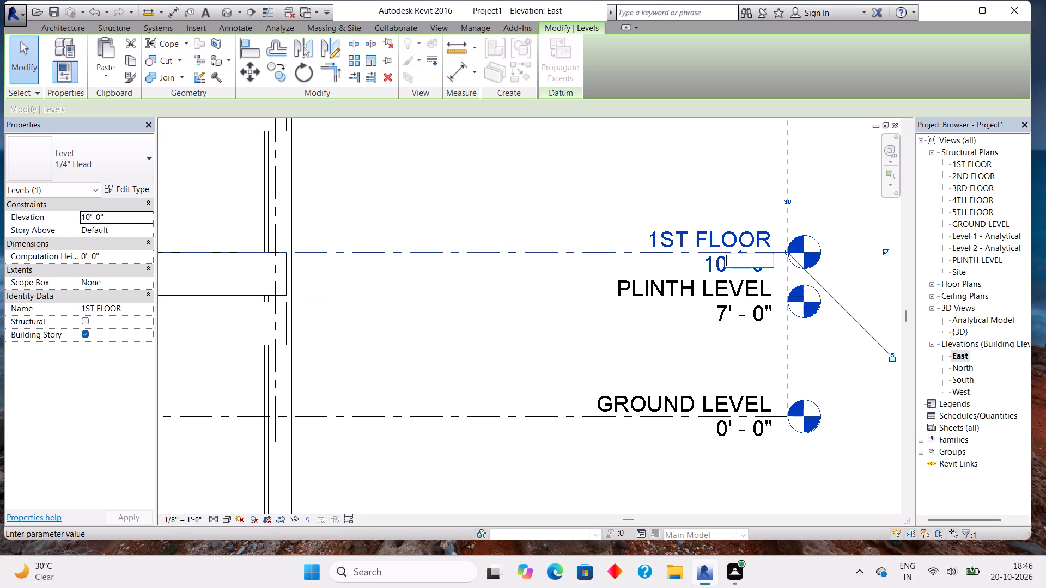
pyautogui.write('Z5')
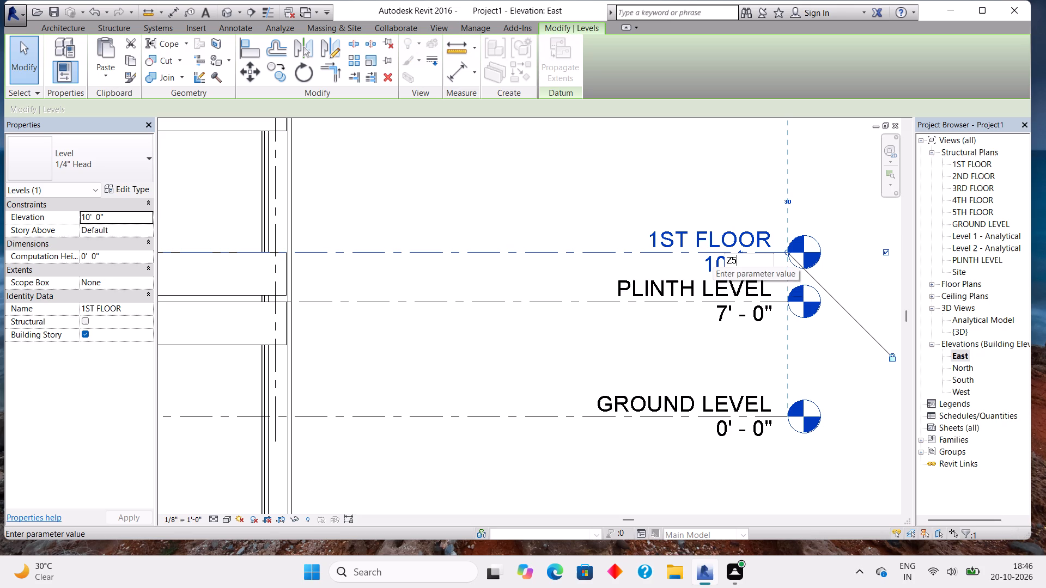
pyautogui.press('BackSpace')
pyautogui.press('BackSpace')
pyautogui.press('BackSpace')
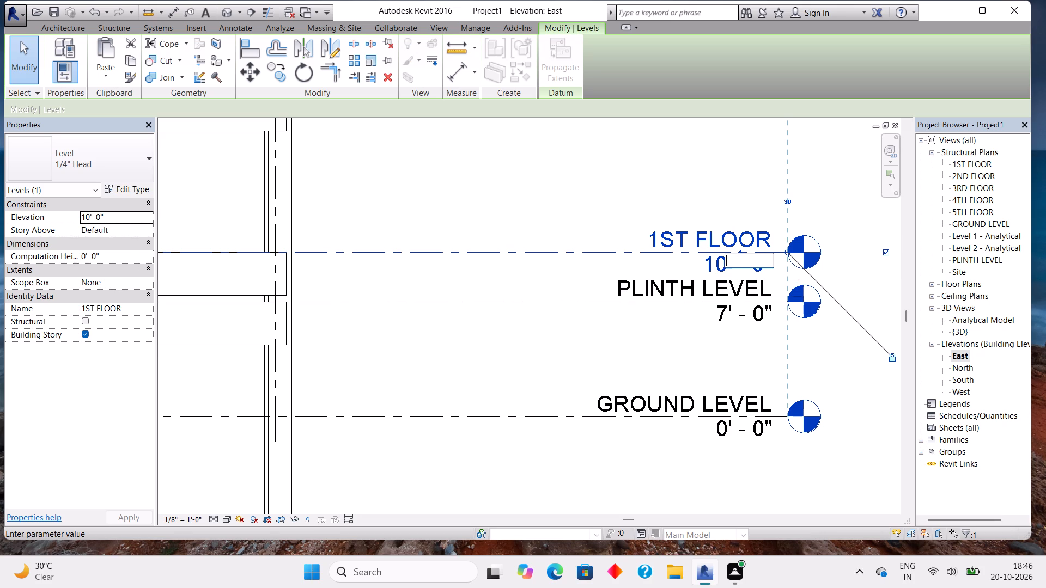
pyautogui.press('z')
pyautogui.press('5')
pyautogui.press('BackSpace')
pyautogui.press('BackSpace')
pyautogui.press('BackSpace')
pyautogui.press('BackSpace')
pyautogui.write('15')
pyautogui.press('Return')
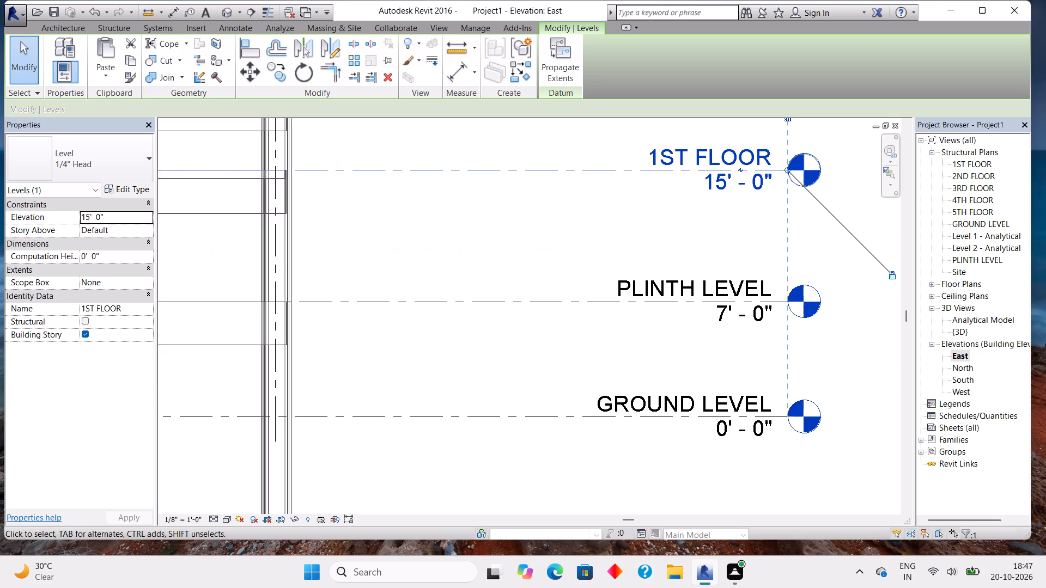
# Set the 2ND FLOOR level's elevation to 25' in the East elevation view.
pyautogui.scroll(-3, 707, 248)
pyautogui.moveTo(691, 233); pyautogui.dragTo(693, 304, button='middle')
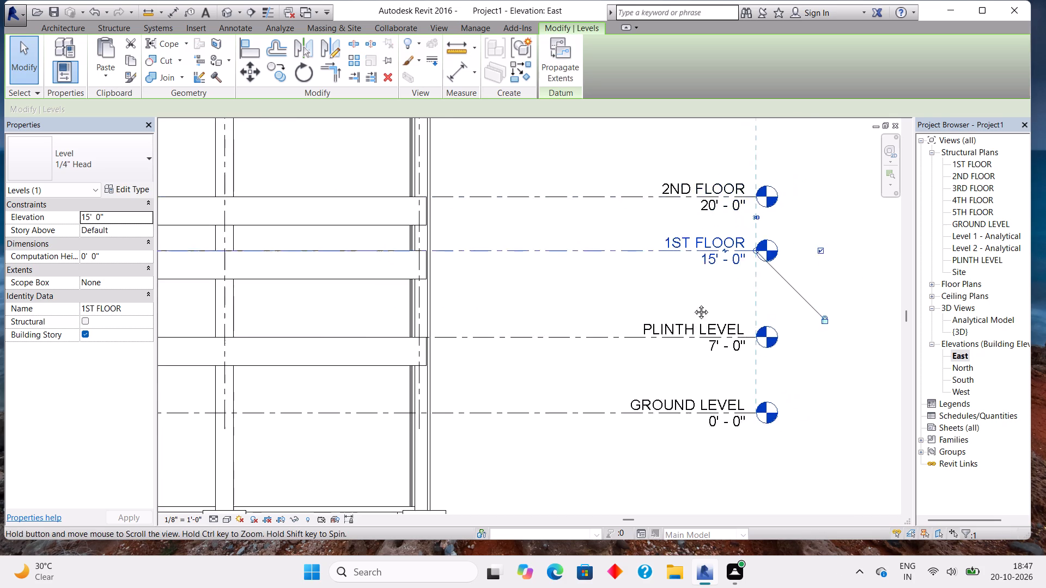
pyautogui.moveTo(693, 304); pyautogui.dragTo(701, 360, button='middle')
pyautogui.click(720, 280)
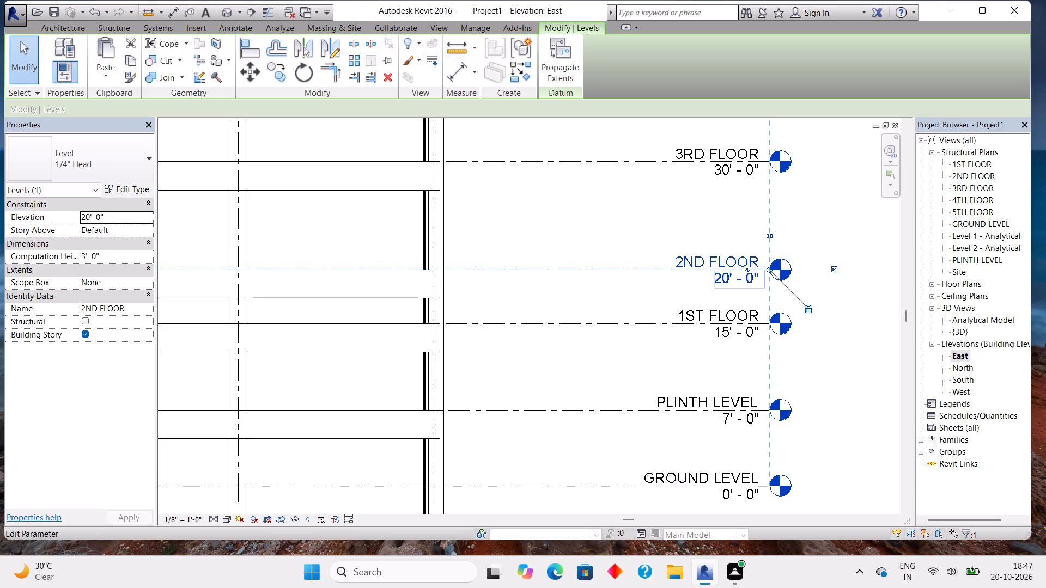
pyautogui.click(733, 280)
pyautogui.press('BackSpace')
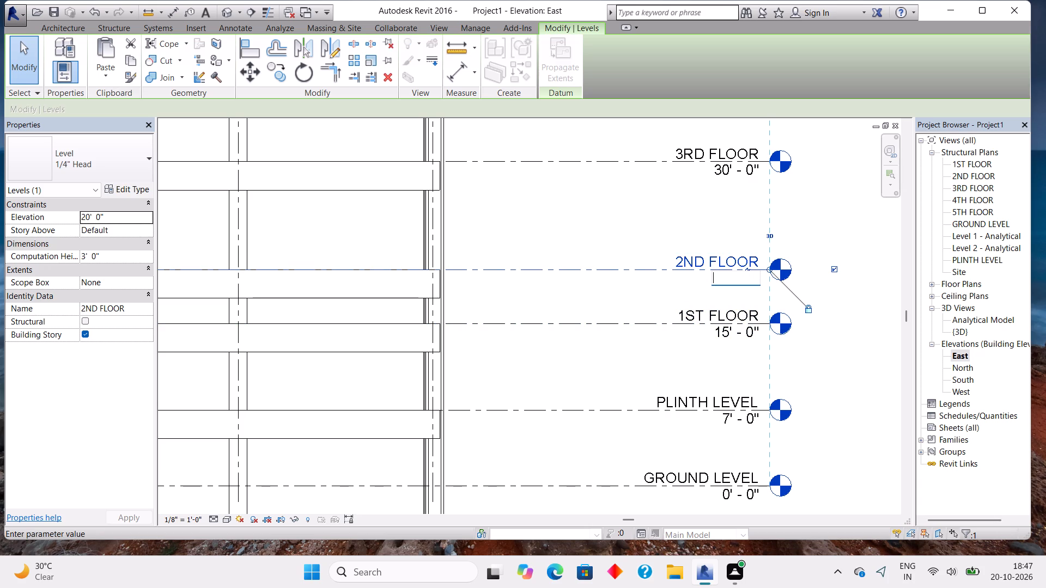
pyautogui.write('25')
pyautogui.press('Return')
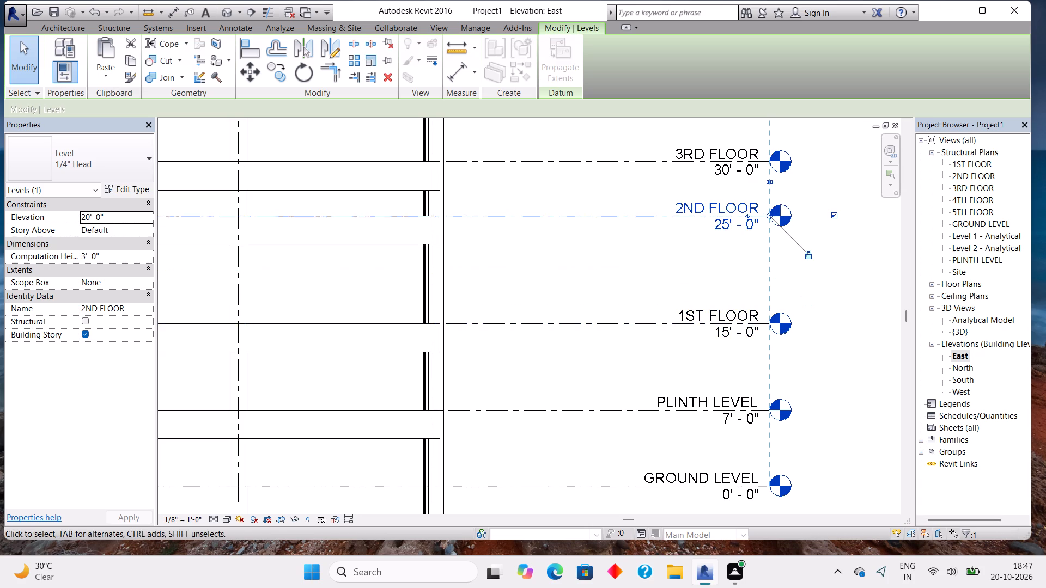
# Set the 3RD FLOOR level's elevation to 35' in the East elevation view.
pyautogui.moveTo(746, 255); pyautogui.dragTo(754, 353, button='middle')
pyautogui.click(745, 265)
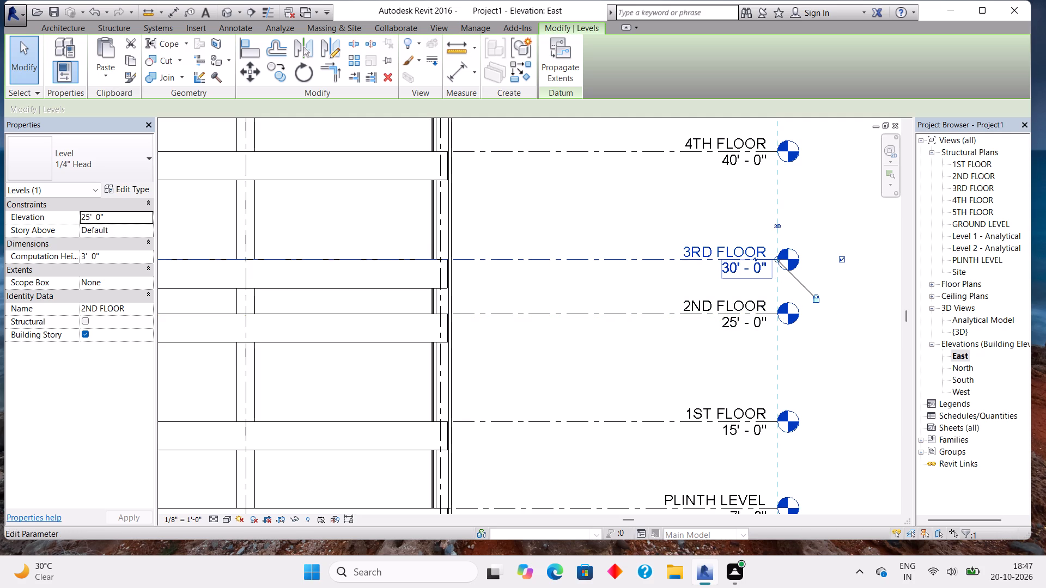
pyautogui.click(735, 269)
pyautogui.press('BackSpace')
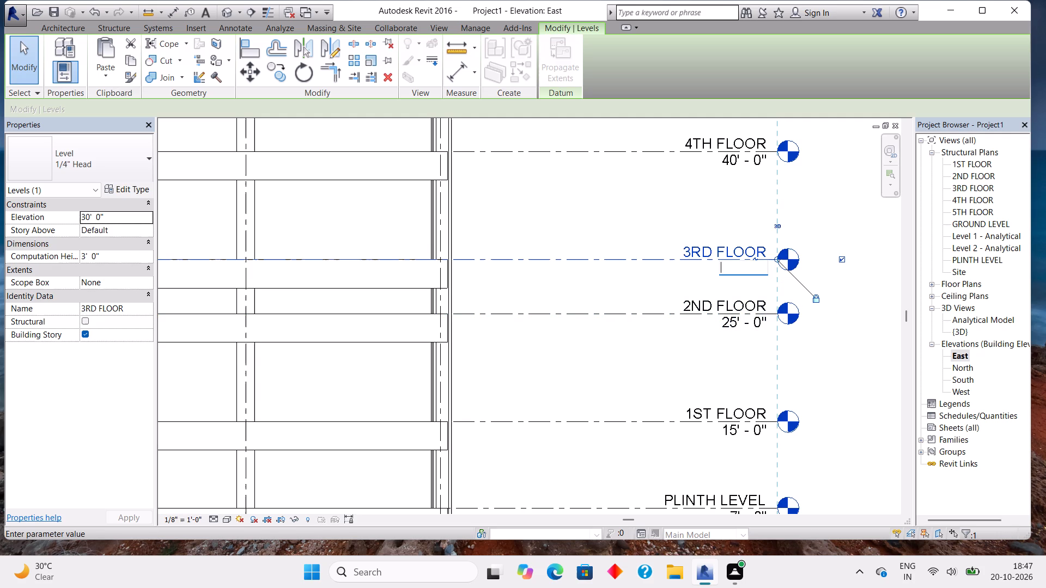
pyautogui.write('35')
pyautogui.press('Return')
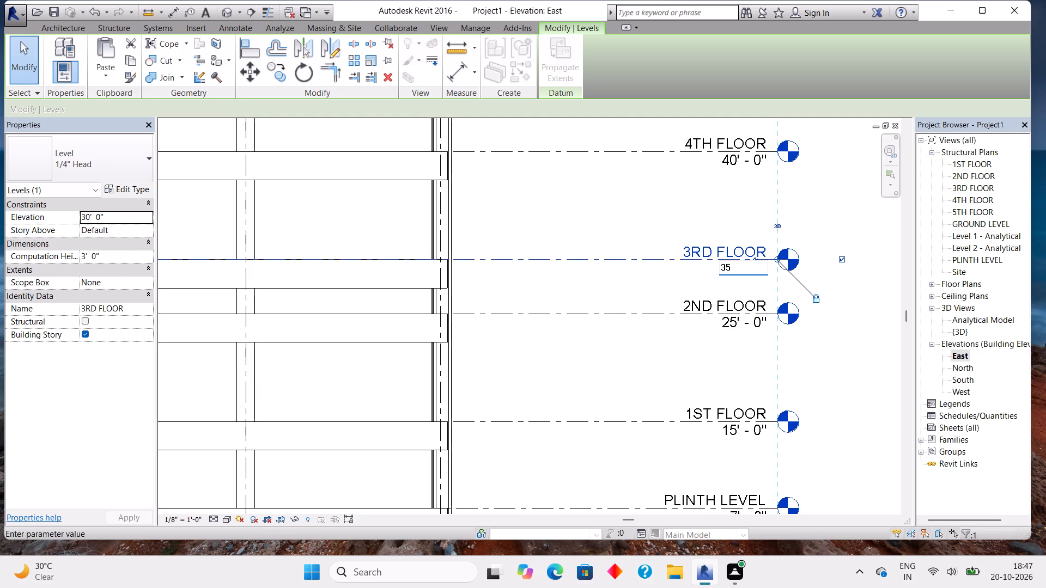
# Set the 4TH FLOOR level's elevation to 45' in the East elevation view.
pyautogui.moveTo(744, 237); pyautogui.dragTo(745, 348, button='middle')
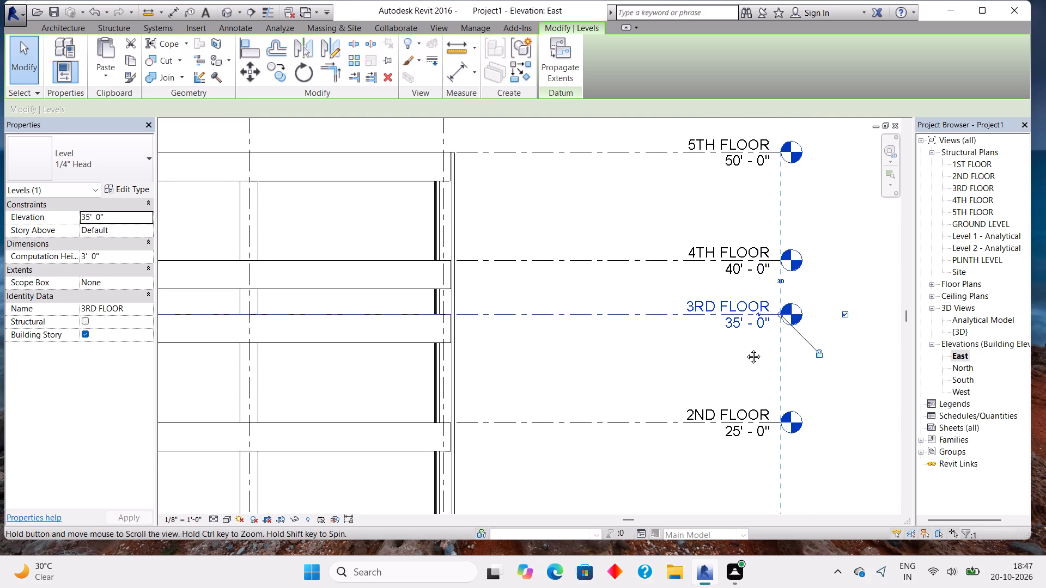
pyautogui.moveTo(745, 348); pyautogui.dragTo(745, 350, button='middle')
pyautogui.click(737, 280)
pyautogui.click(736, 280)
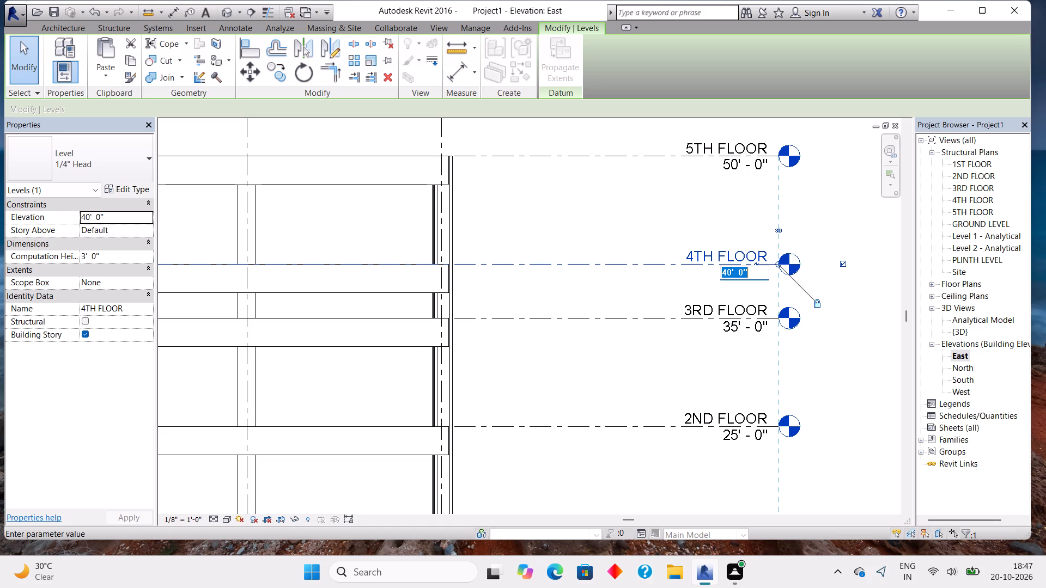
pyautogui.press('BackSpace')
pyautogui.write('45')
pyautogui.press('Return')
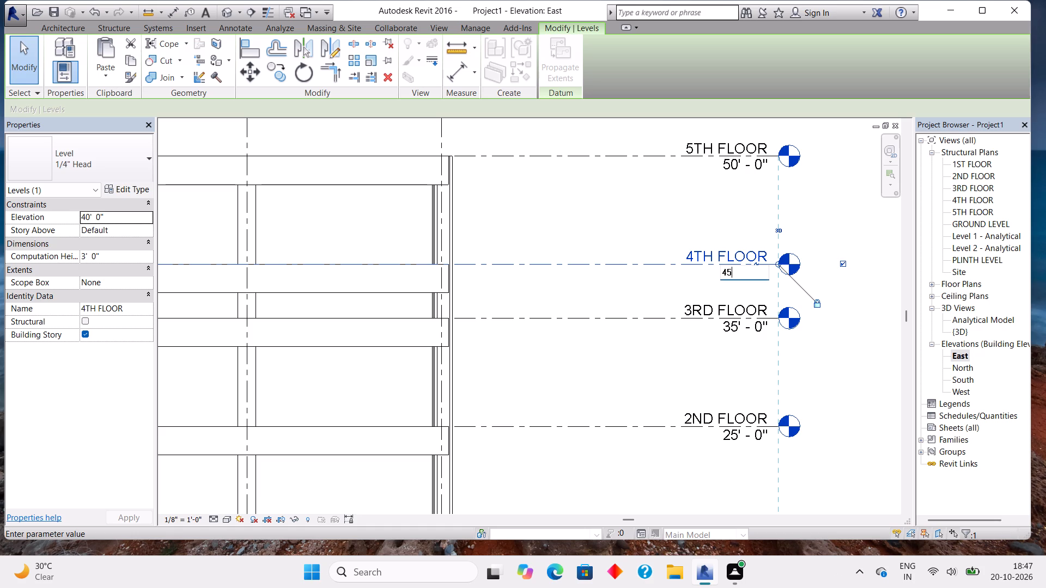
# Set the 5TH FLOOR level's elevation to 55' in the East elevation view.
pyautogui.moveTo(736, 280); pyautogui.dragTo(735, 359, button='middle')
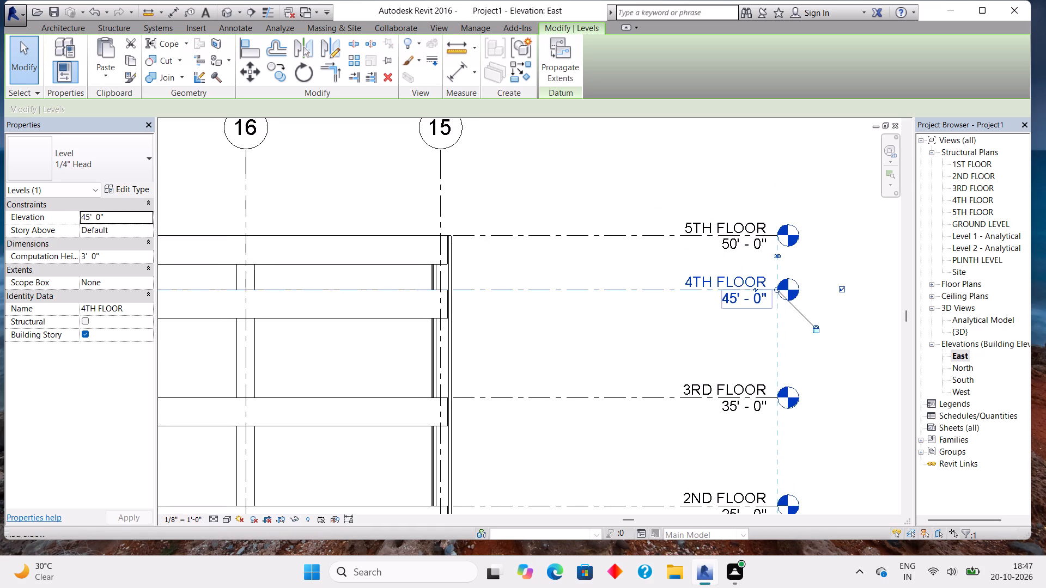
pyautogui.click(737, 246)
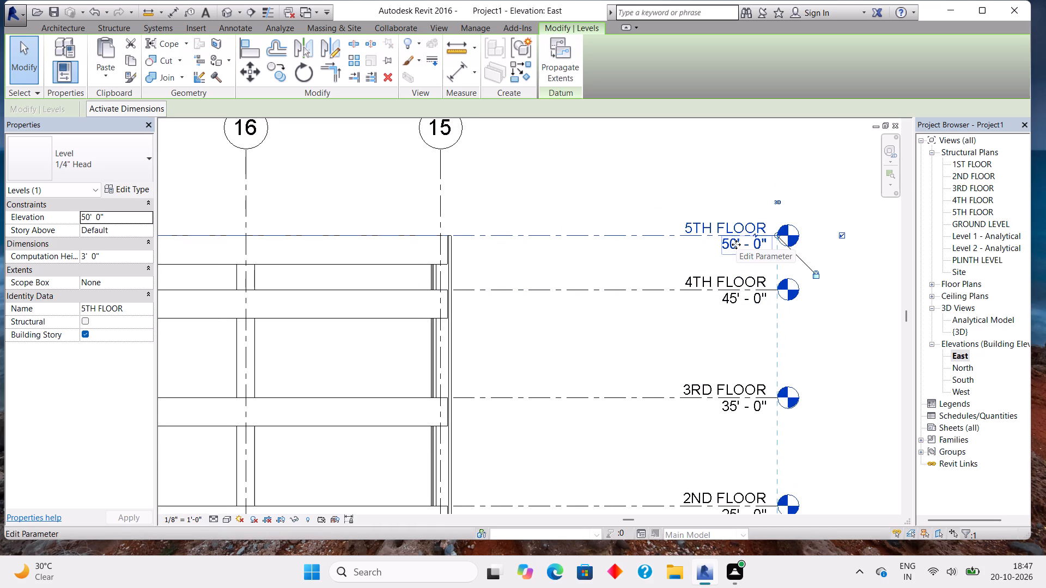
pyautogui.press('BackSpace')
pyautogui.press('BackSpace')
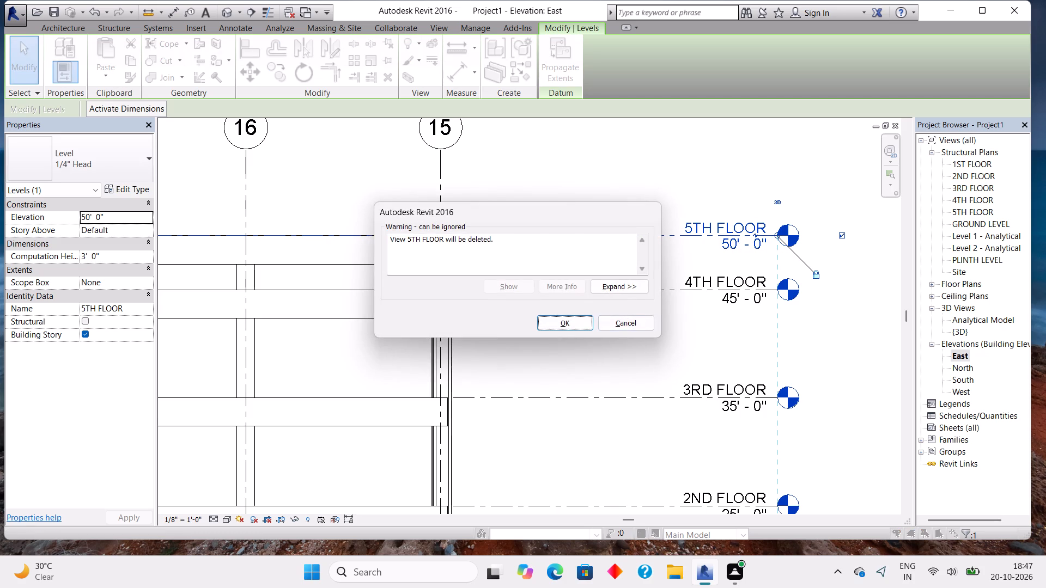
pyautogui.click(623, 322)
pyautogui.click(726, 245)
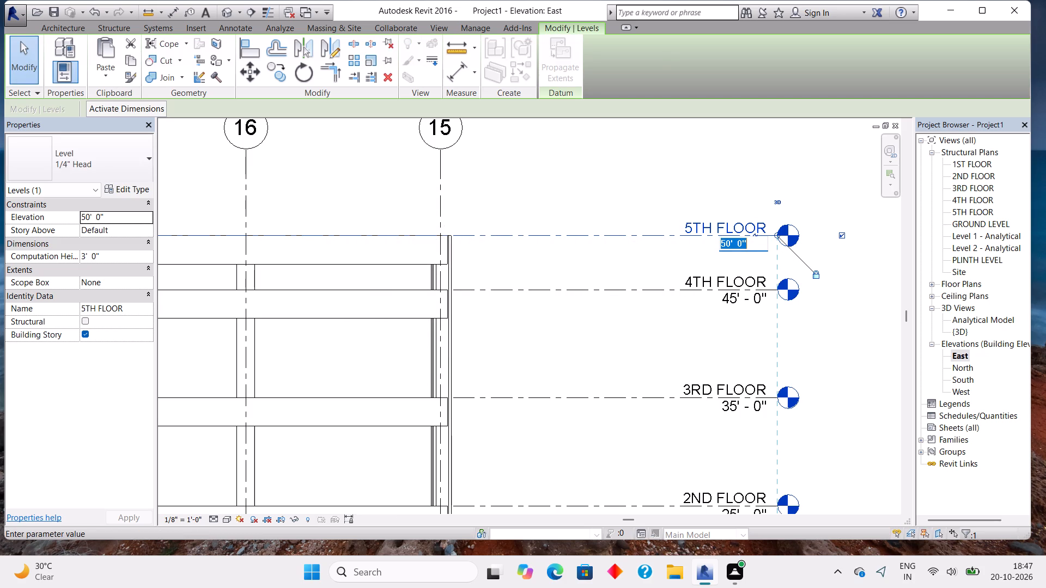
pyautogui.press('BackSpace')
pyautogui.write('55')
pyautogui.press('Return')
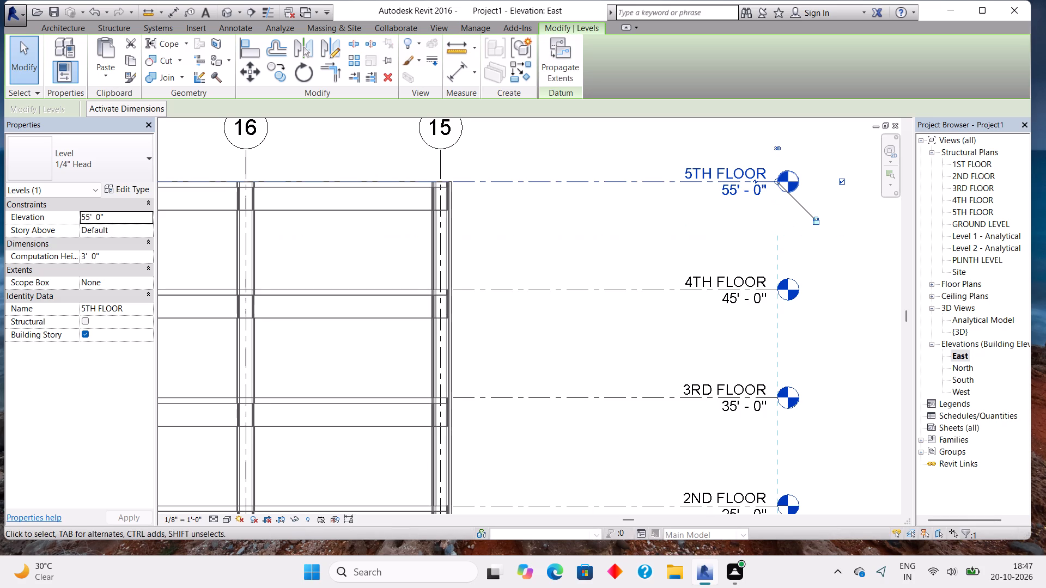
# Check the adjusted storeys in the full East elevation, the PLINTH LEVEL structural plan and the 3D view.
pyautogui.scroll(-3, 790, 338)
pyautogui.moveTo(654, 378); pyautogui.dragTo(713, 221, button='middle')
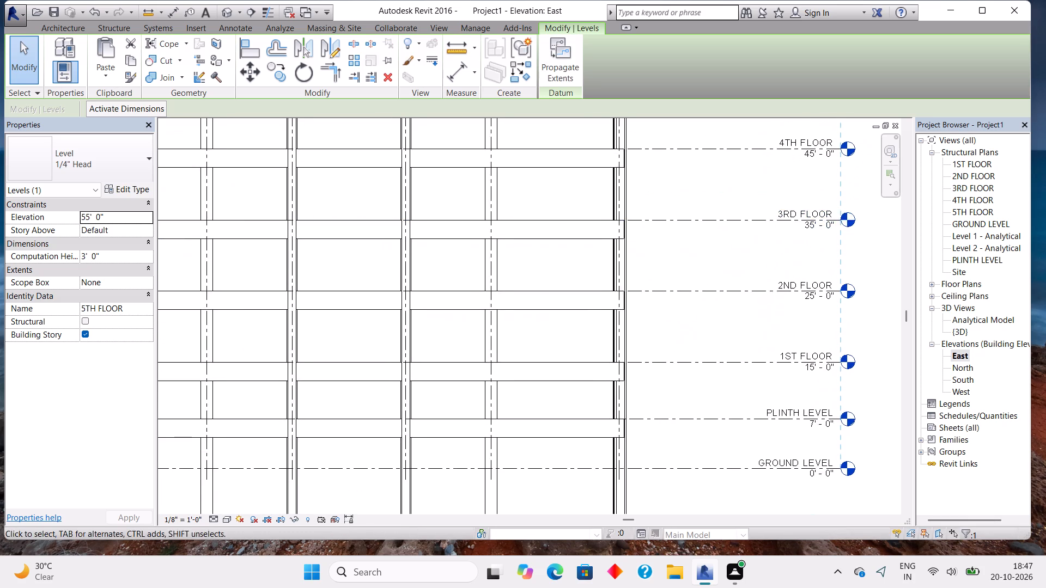
pyautogui.scroll(-3, 717, 315)
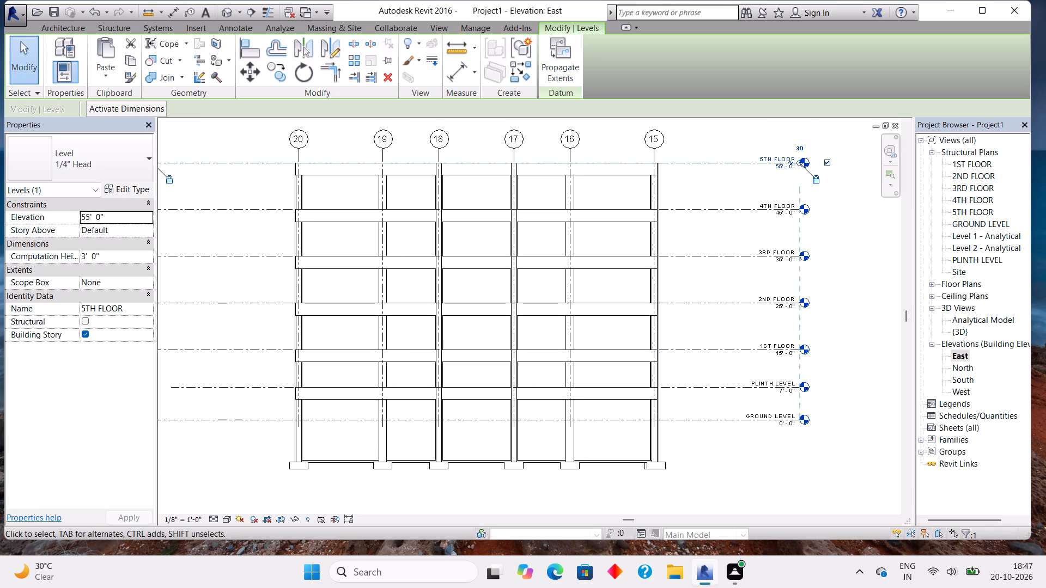
pyautogui.doubleClick(970, 260)
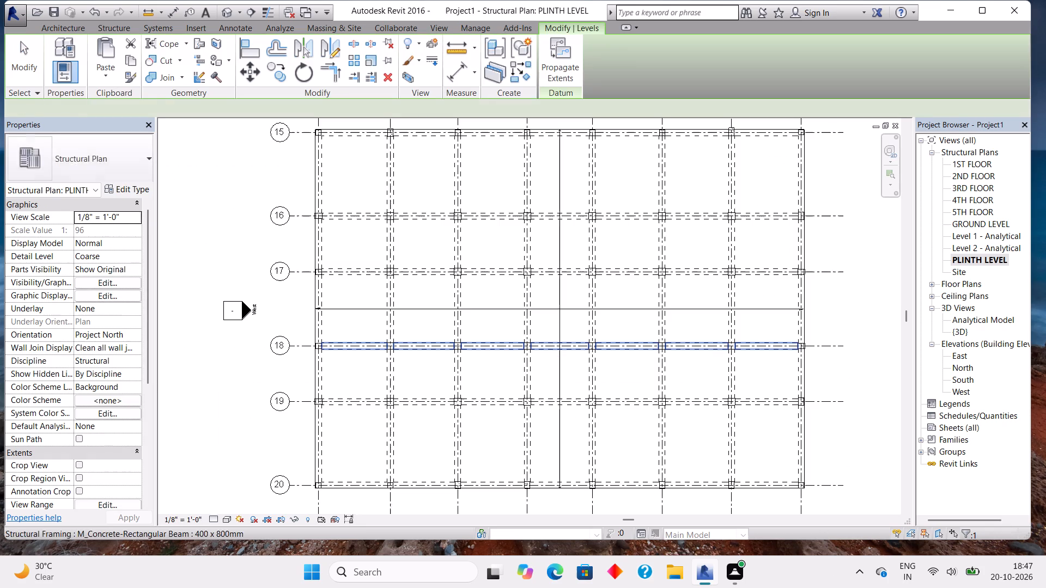
pyautogui.doubleClick(961, 334)
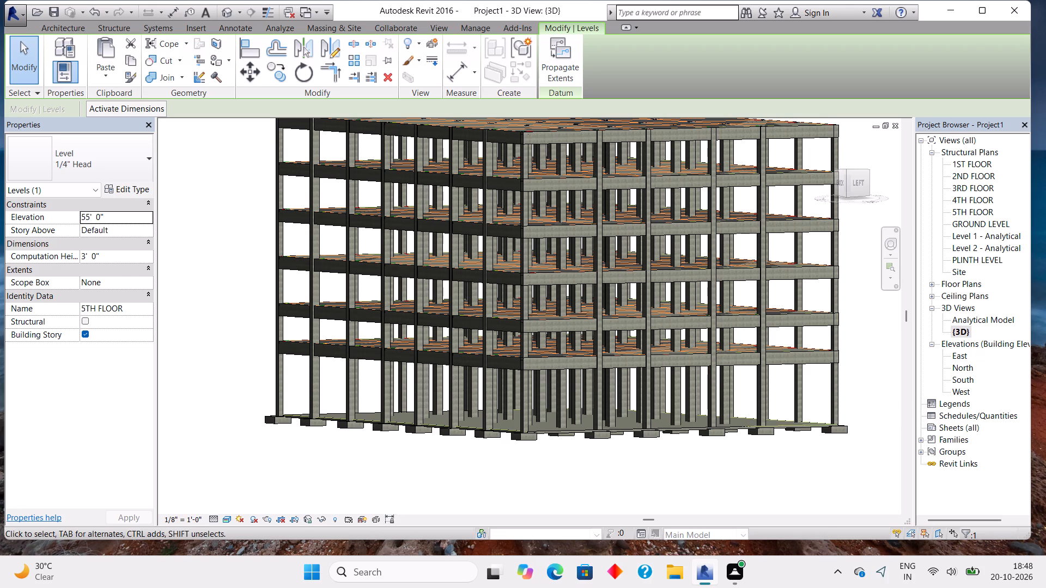
# Set the PLINTH LEVEL's elevation to 3' in the East elevation view, keeping its level head in line without an elbow.
pyautogui.doubleClick(953, 358)
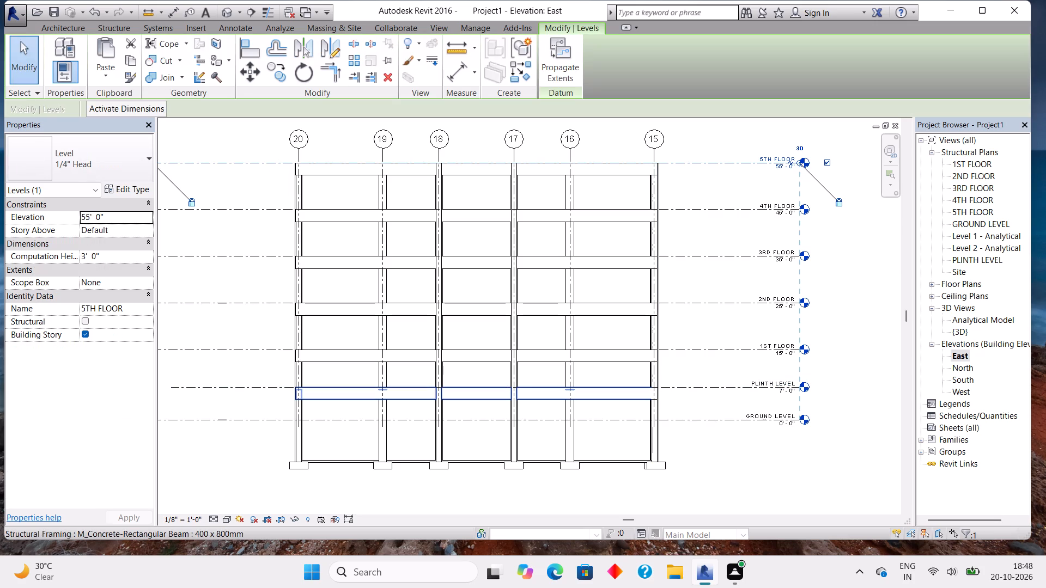
pyautogui.click(788, 381)
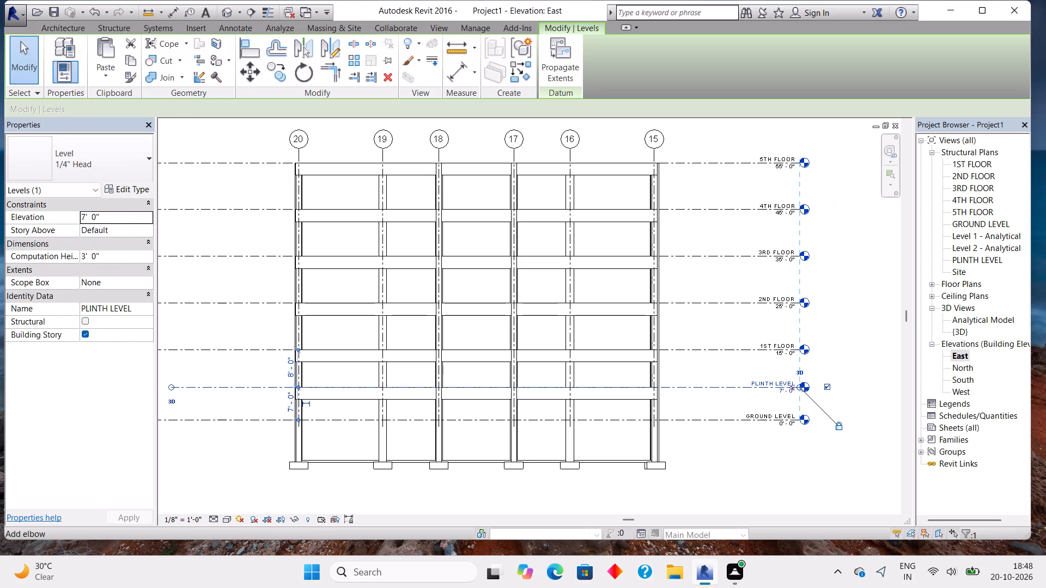
pyautogui.click(789, 387)
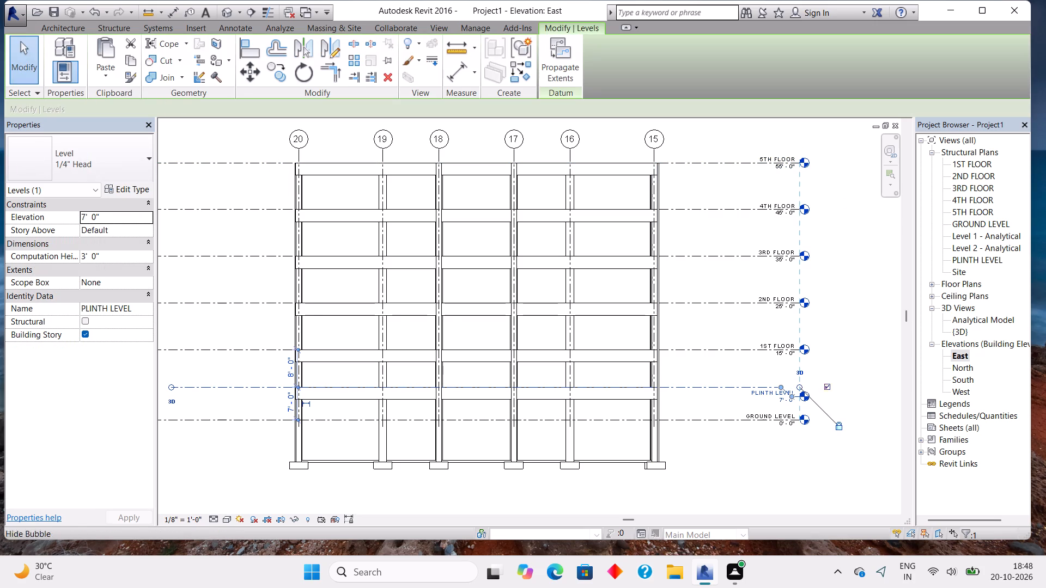
pyautogui.doubleClick(961, 334)
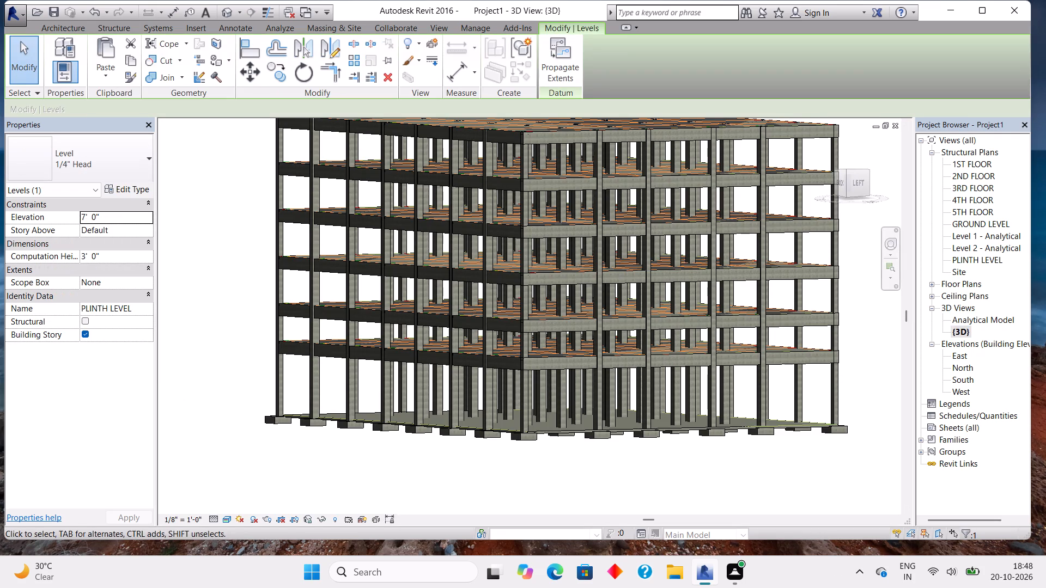
pyautogui.doubleClick(961, 358)
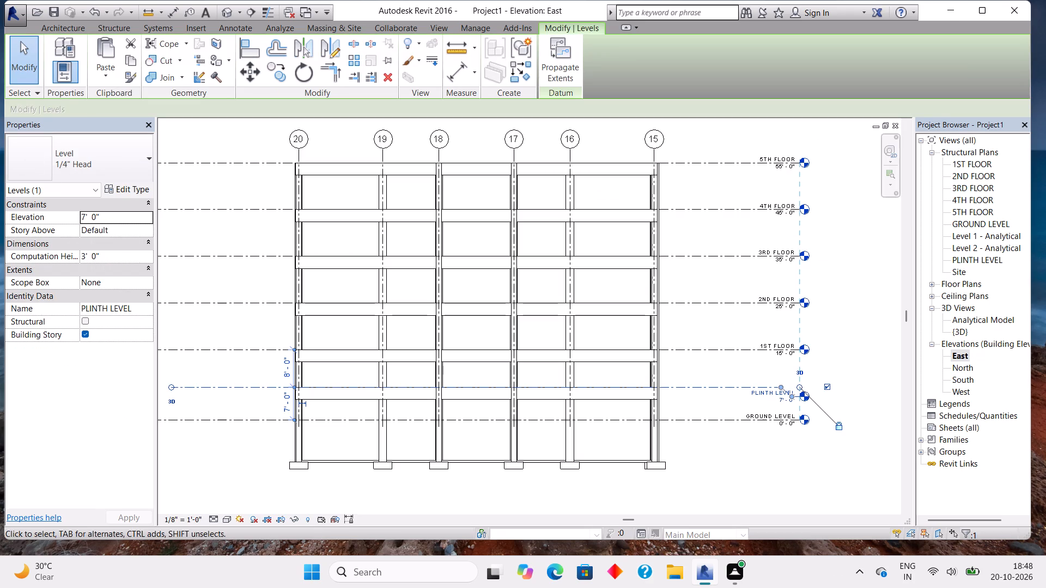
pyautogui.scroll(8, 781, 409)
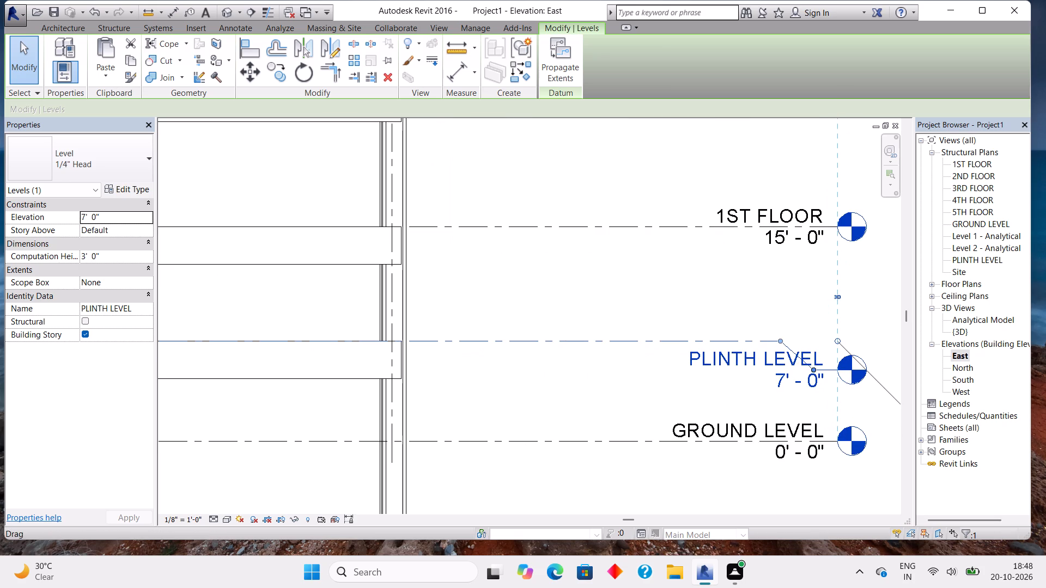
pyautogui.click(812, 367)
pyautogui.moveTo(812, 367); pyautogui.dragTo(808, 350)
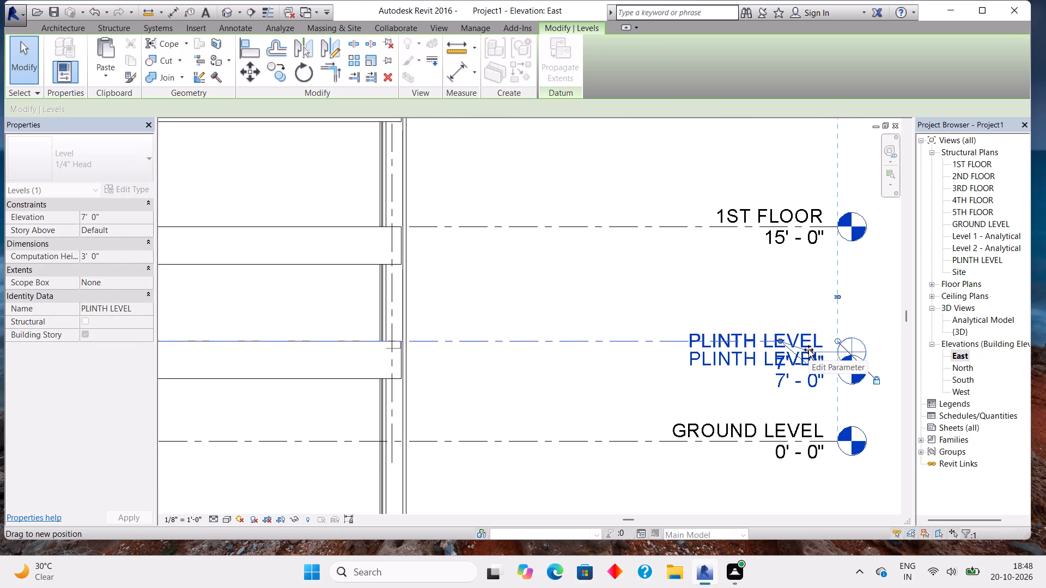
pyautogui.moveTo(808, 350); pyautogui.dragTo(810, 340)
pyautogui.click(813, 354)
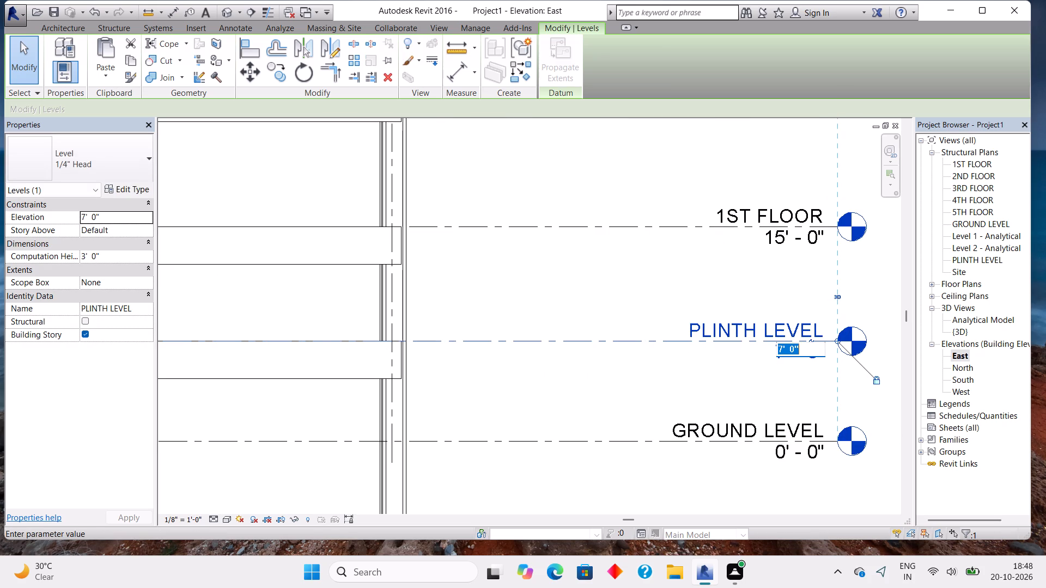
pyautogui.press('BackSpace')
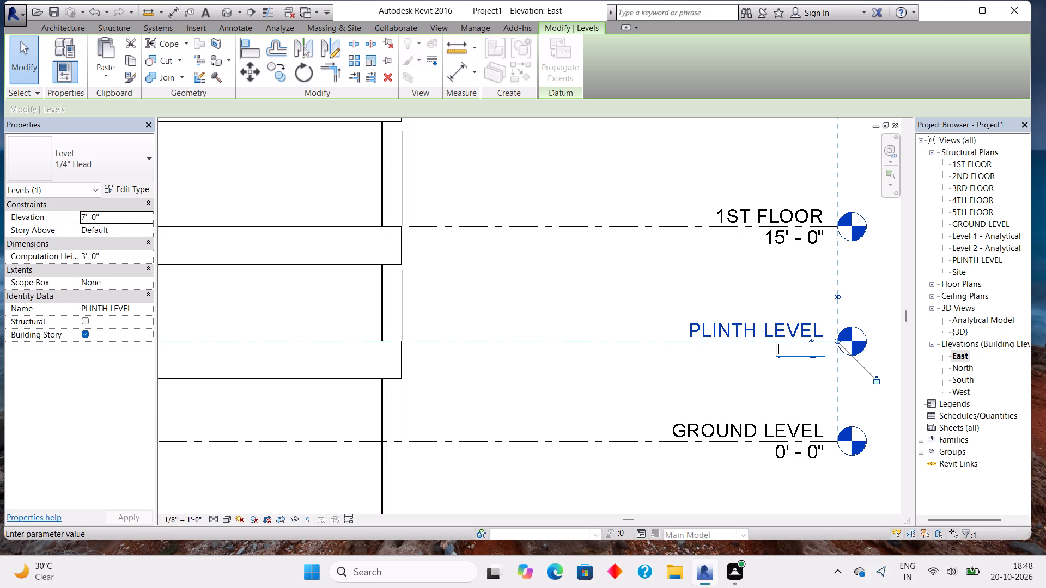
pyautogui.press('3')
pyautogui.press('Return')
pyautogui.scroll(-6, 709, 405)
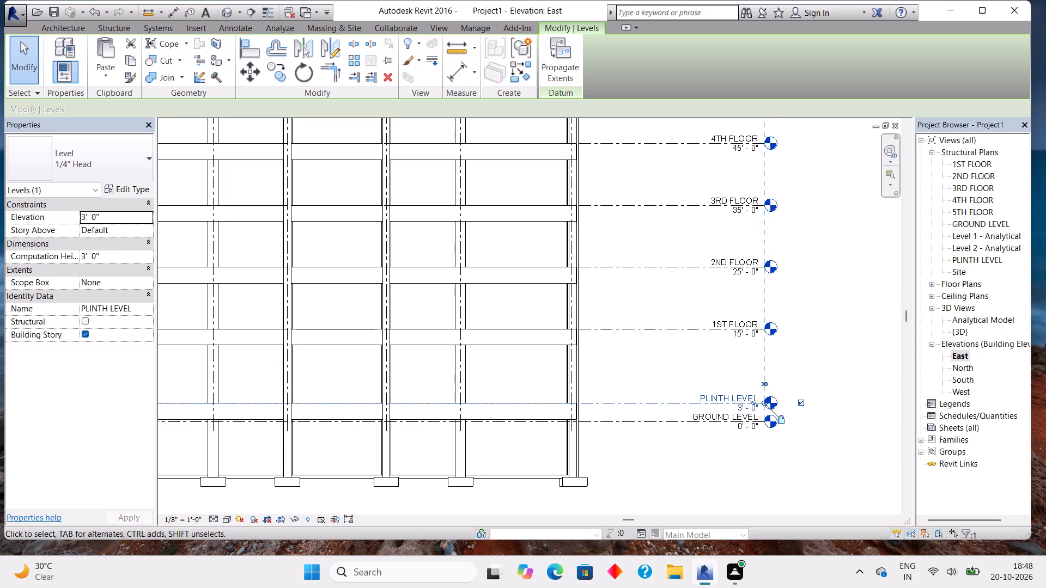
# Examine the frame, plinth beams and footings from all sides and from below in the 3D view.
pyautogui.doubleClick(963, 335)
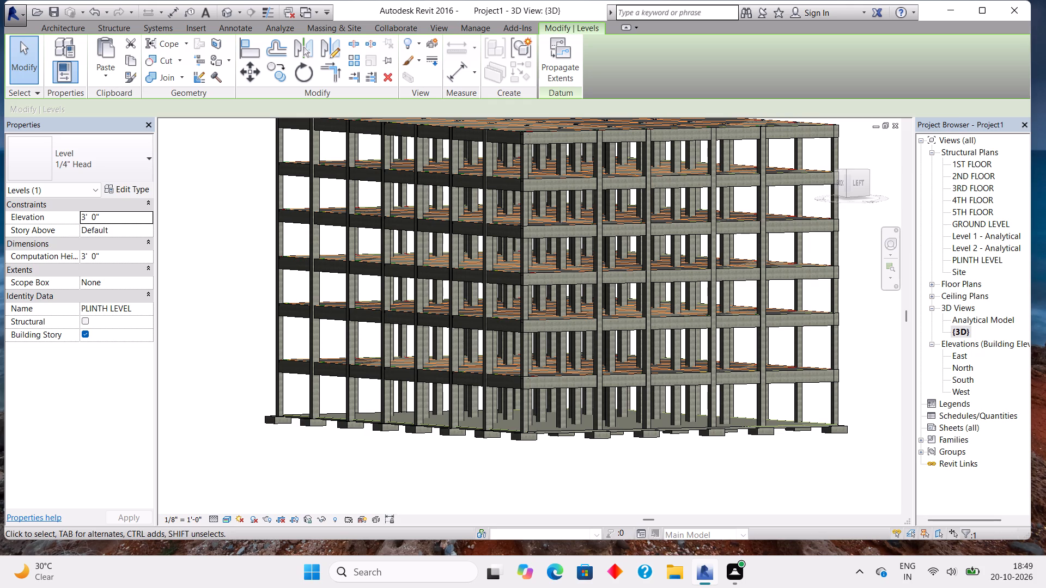
pyautogui.keyDown('shift'); pyautogui.moveTo(810, 431); pyautogui.dragTo(684, 419, button='middle'); pyautogui.keyUp('shift')
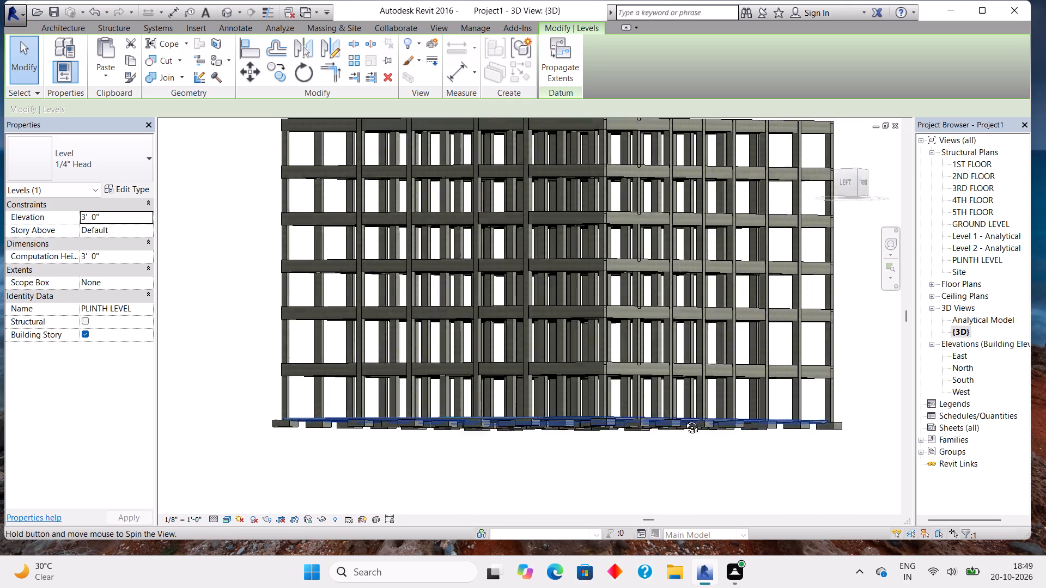
pyautogui.keyDown('shift'); pyautogui.moveTo(684, 419); pyautogui.dragTo(433, 404, button='middle'); pyautogui.keyUp('shift')
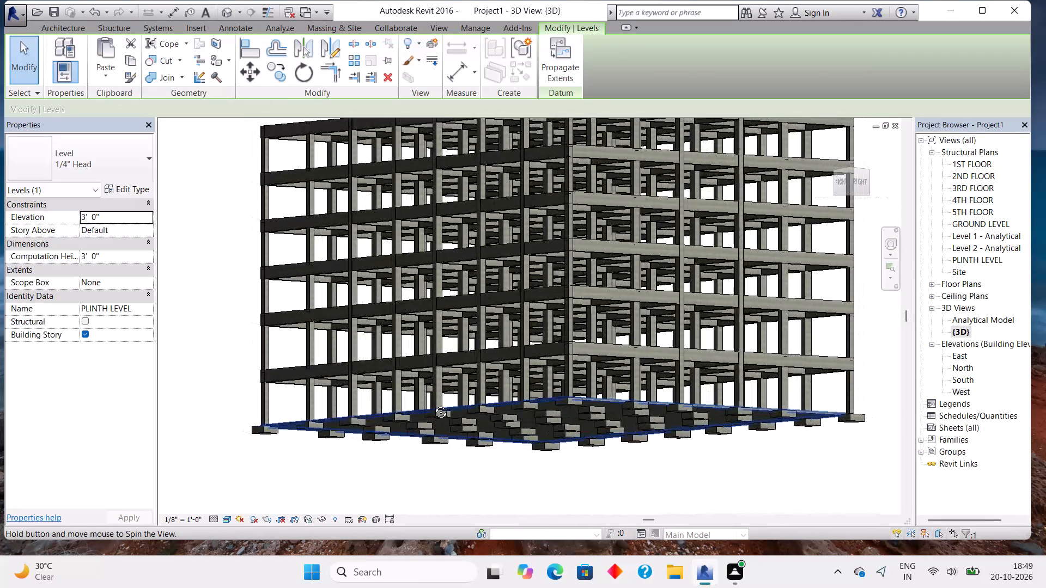
pyautogui.keyDown('shift'); pyautogui.moveTo(433, 404); pyautogui.dragTo(698, 464, button='middle'); pyautogui.keyUp('shift')
pyautogui.keyDown('shift'); pyautogui.moveTo(709, 462); pyautogui.dragTo(778, 409, button='middle'); pyautogui.keyUp('shift')
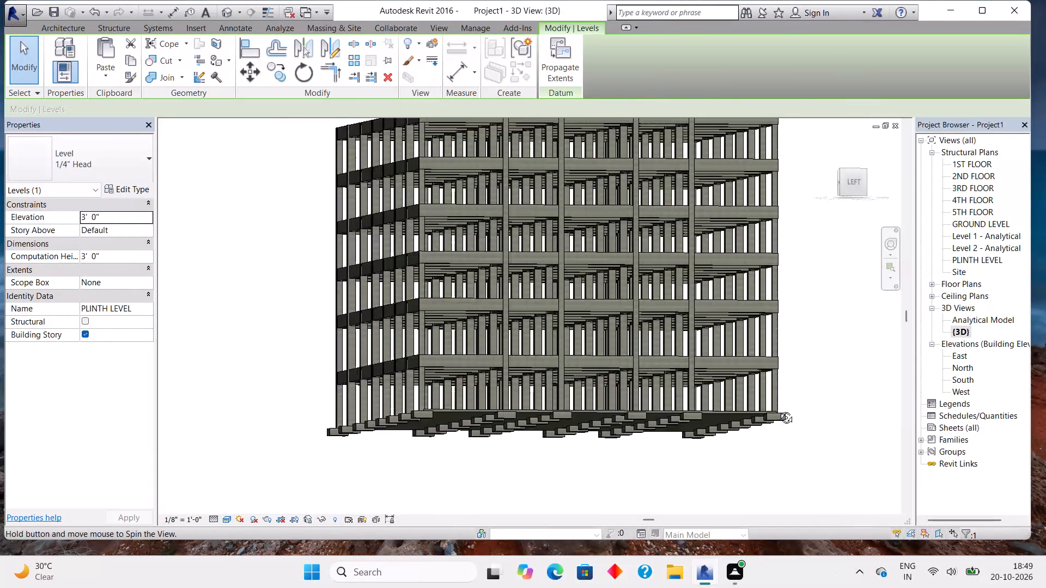
pyautogui.keyDown('shift'); pyautogui.moveTo(778, 409); pyautogui.dragTo(897, 403, button='middle'); pyautogui.keyUp('shift')
pyautogui.keyDown('shift'); pyautogui.moveTo(897, 407); pyautogui.dragTo(684, 492, button='middle'); pyautogui.keyUp('shift')
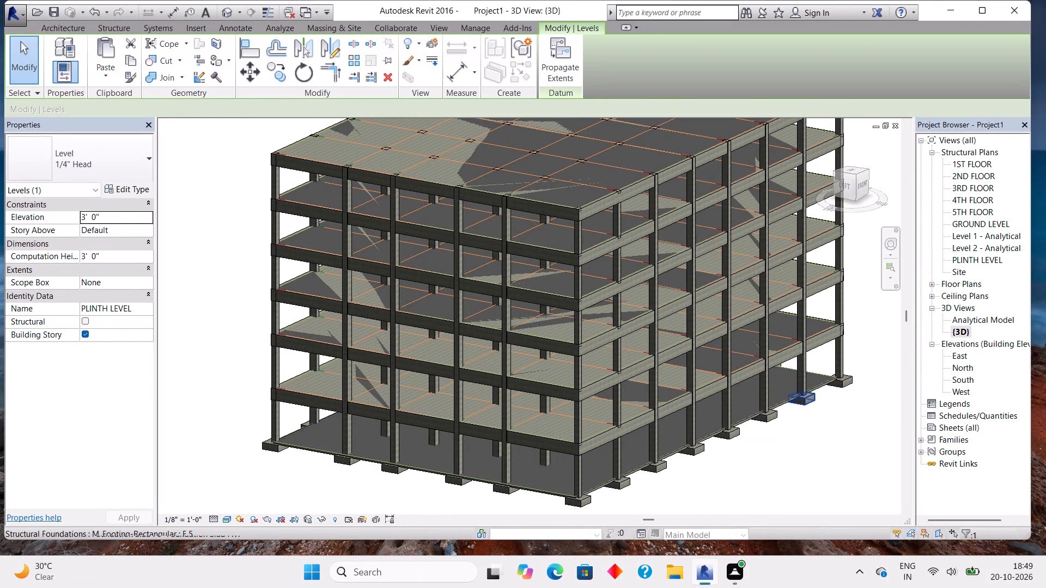
pyautogui.keyDown('shift'); pyautogui.moveTo(809, 402); pyautogui.dragTo(759, 192, button='middle'); pyautogui.keyUp('shift')
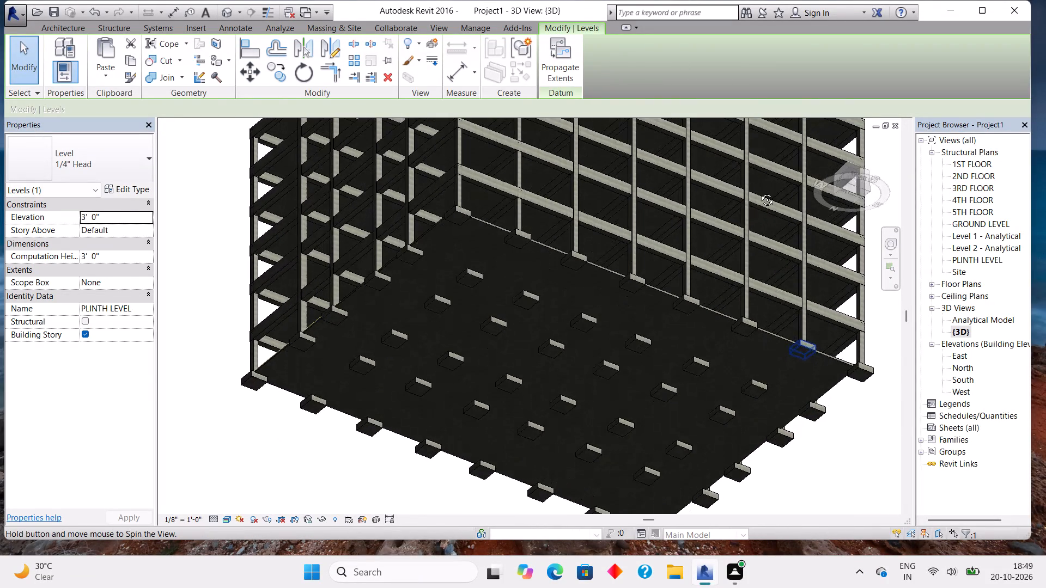
pyautogui.keyDown('shift'); pyautogui.moveTo(759, 192); pyautogui.dragTo(625, 268, button='middle'); pyautogui.keyUp('shift')
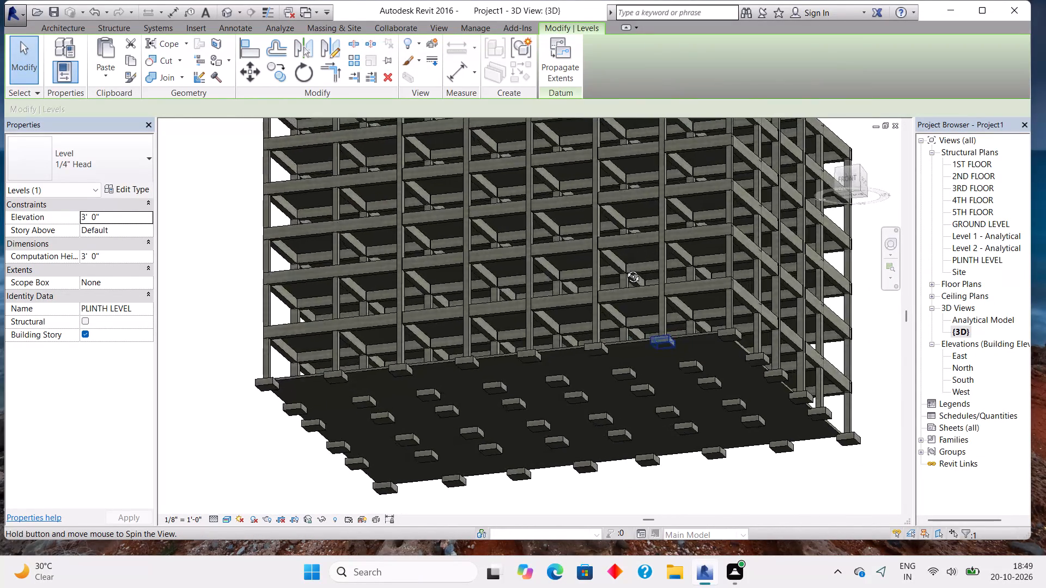
pyautogui.keyDown('shift'); pyautogui.moveTo(625, 268); pyautogui.dragTo(686, 357, button='middle'); pyautogui.keyUp('shift')
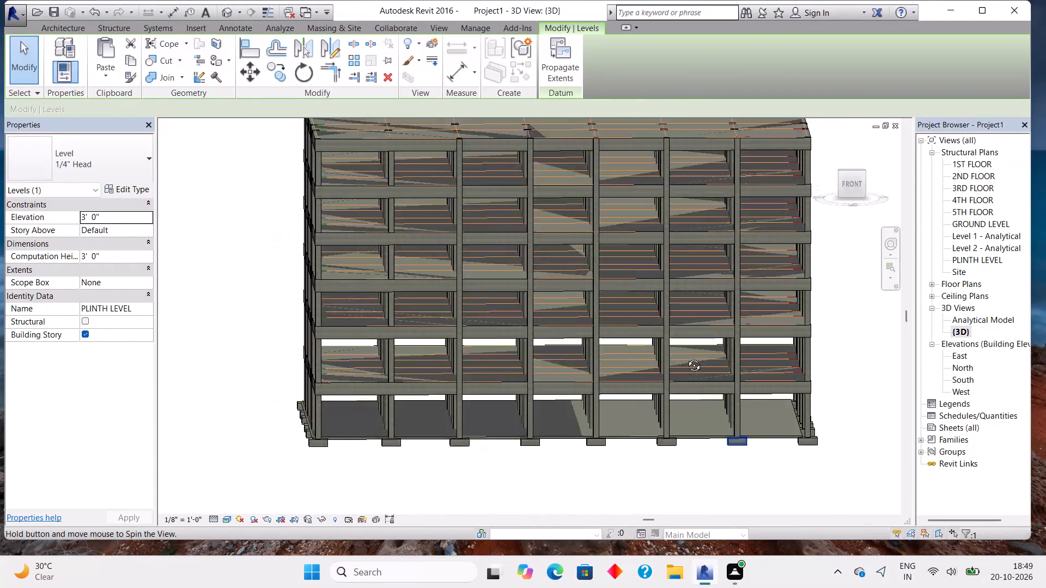
pyautogui.keyDown('shift'); pyautogui.moveTo(686, 357); pyautogui.dragTo(655, 360, button='middle'); pyautogui.keyUp('shift')
pyautogui.scroll(-2, 655, 360)
pyautogui.moveTo(710, 292); pyautogui.dragTo(694, 305, button='middle')
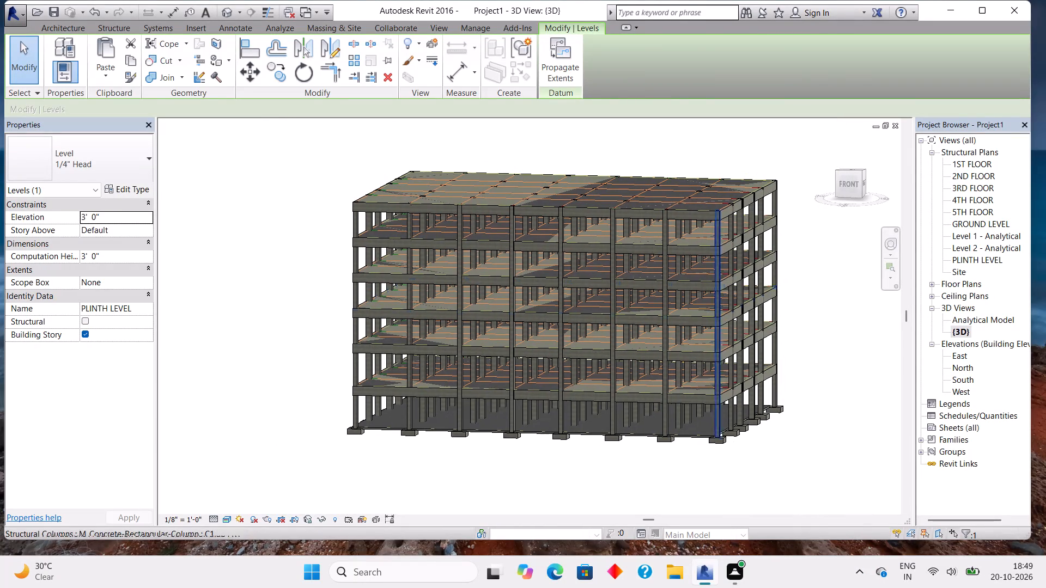
# Start a component Stair in the GROUND LEVEL structural plan, ready to lay out a run in the corner bay at grids 8 and 15.
pyautogui.doubleClick(990, 257)
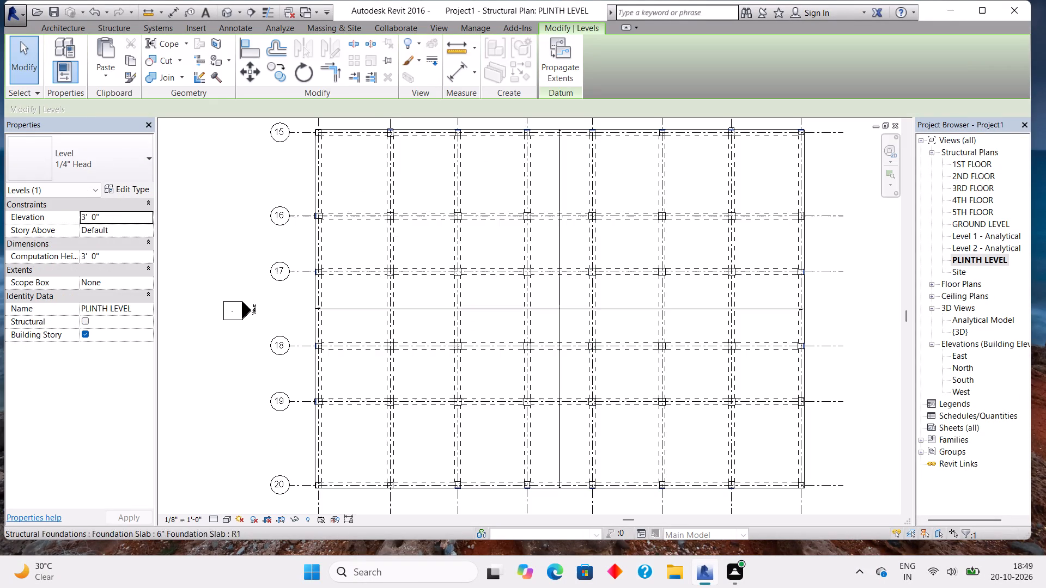
pyautogui.doubleClick(988, 225)
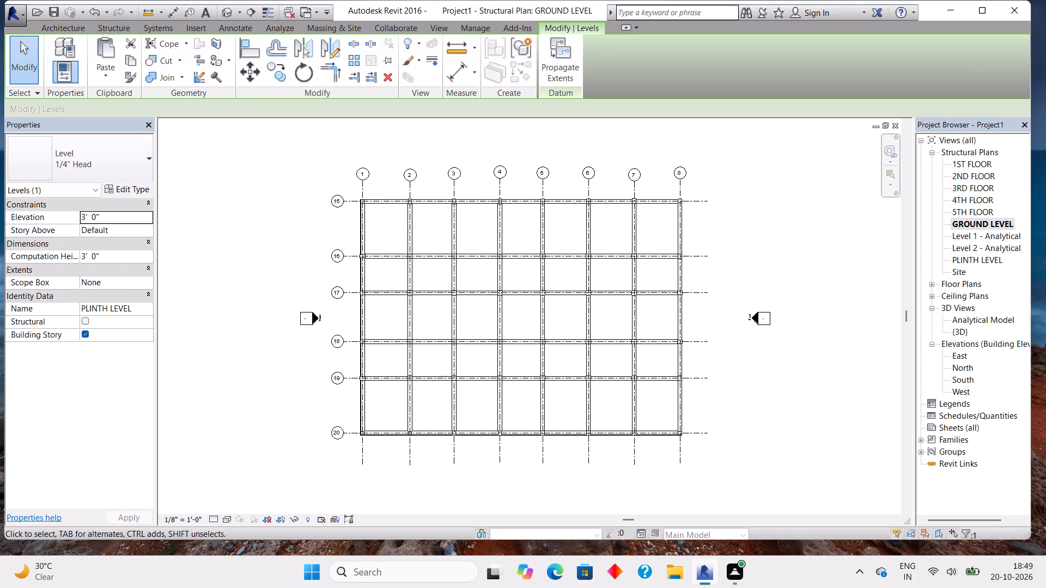
pyautogui.click(102, 31)
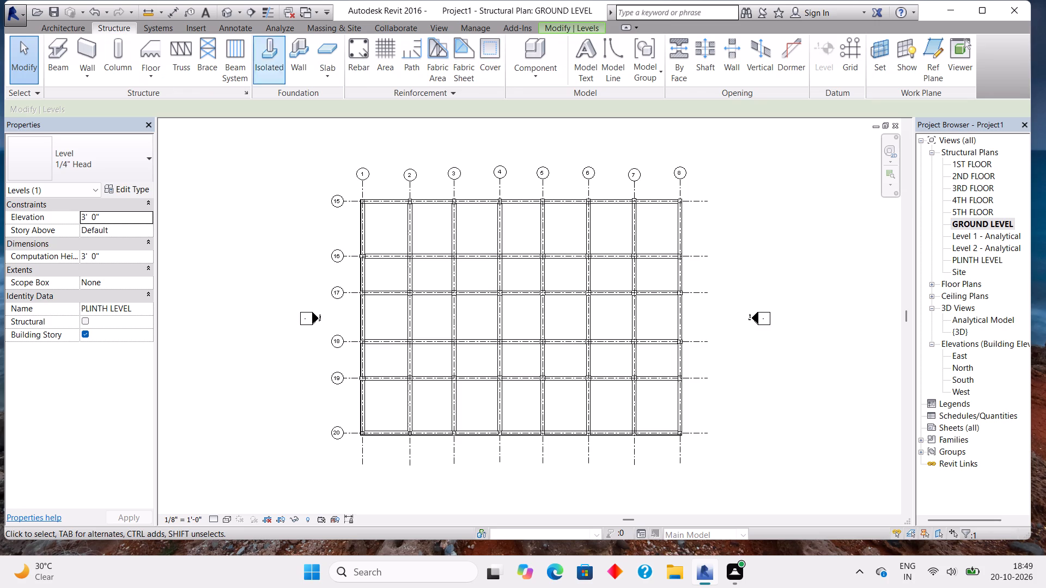
pyautogui.click(57, 34)
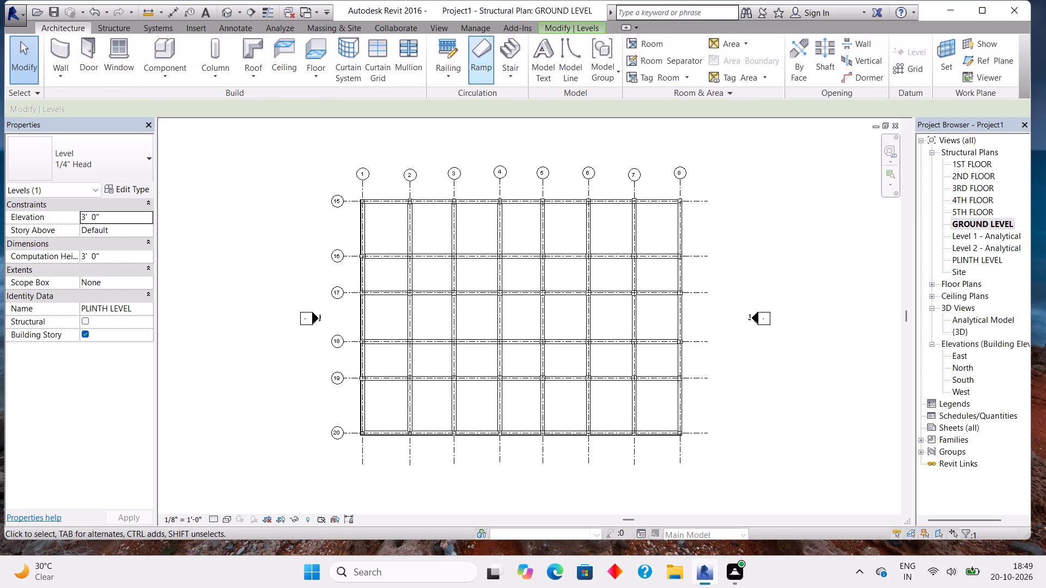
pyautogui.click(508, 40)
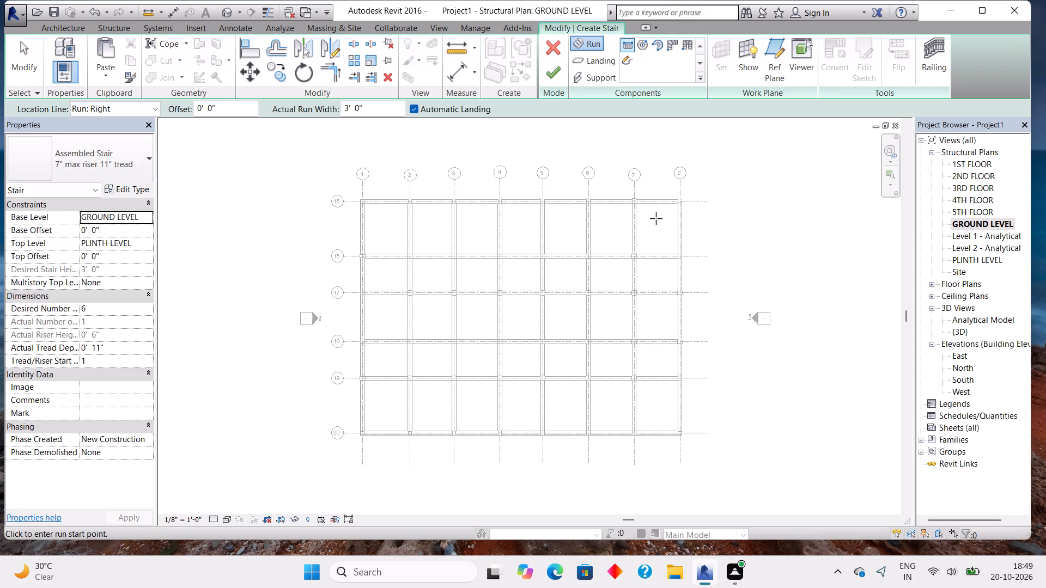
pyautogui.scroll(7, 647, 218)
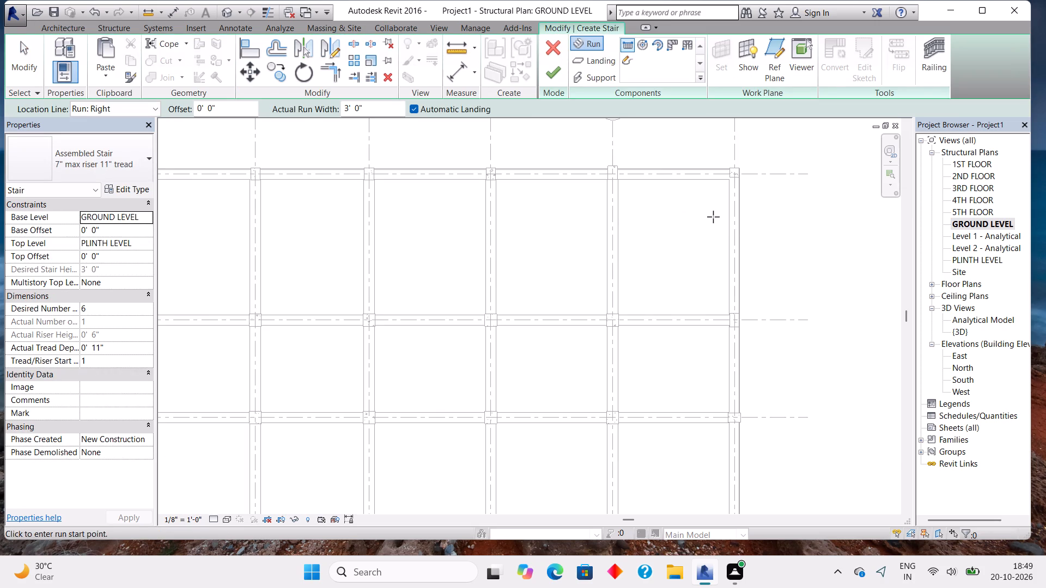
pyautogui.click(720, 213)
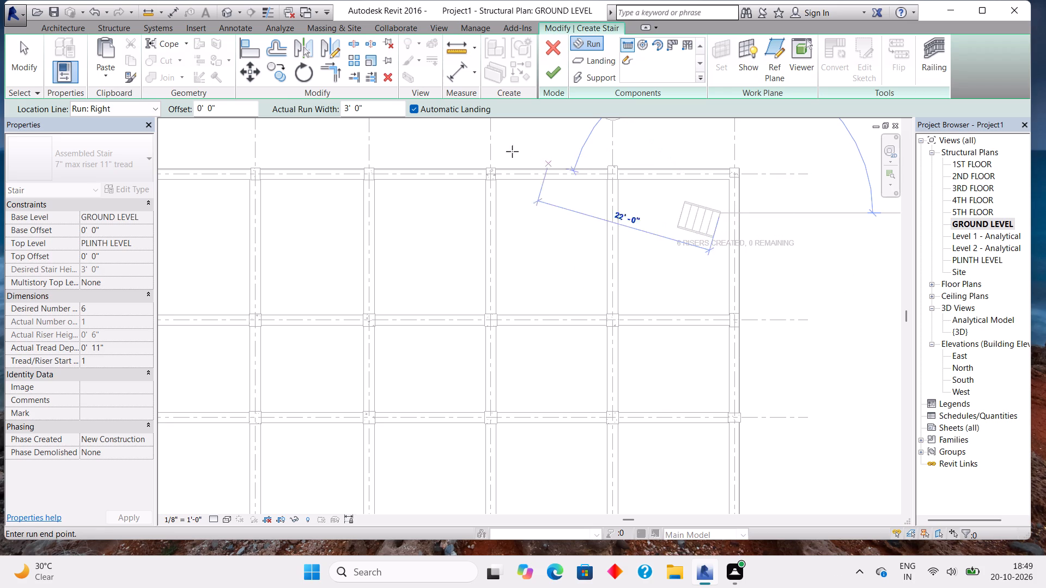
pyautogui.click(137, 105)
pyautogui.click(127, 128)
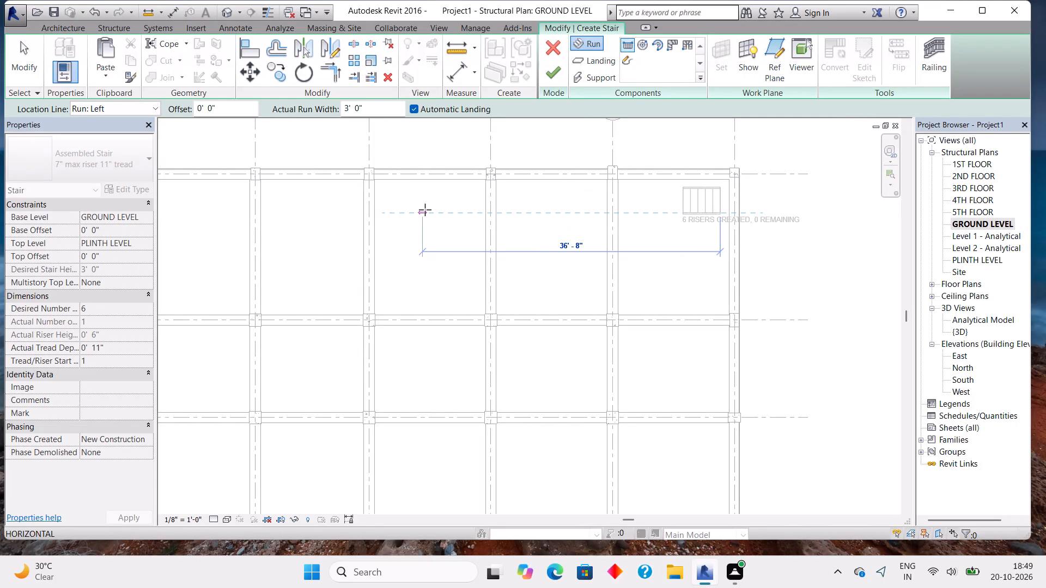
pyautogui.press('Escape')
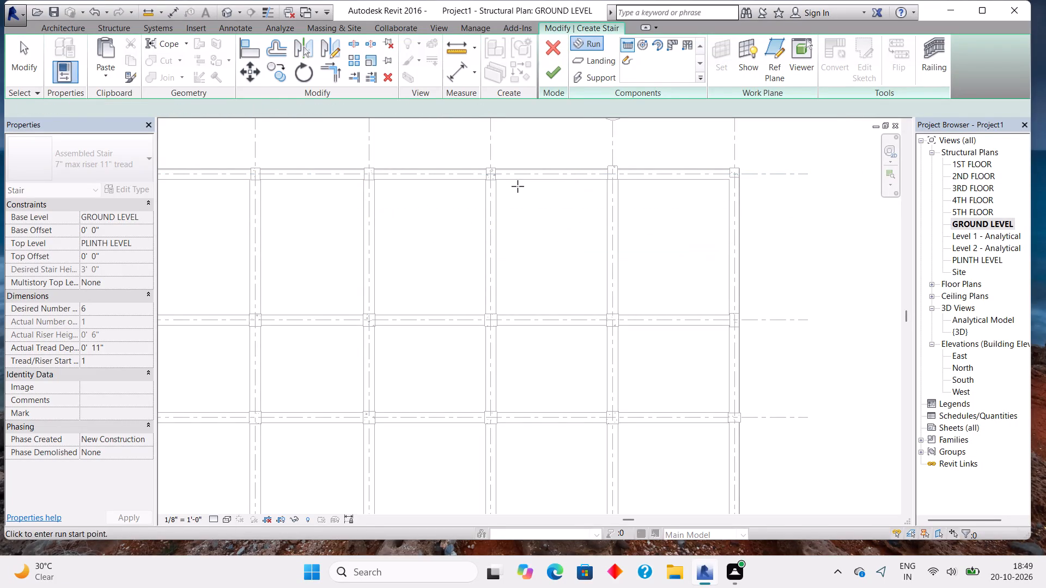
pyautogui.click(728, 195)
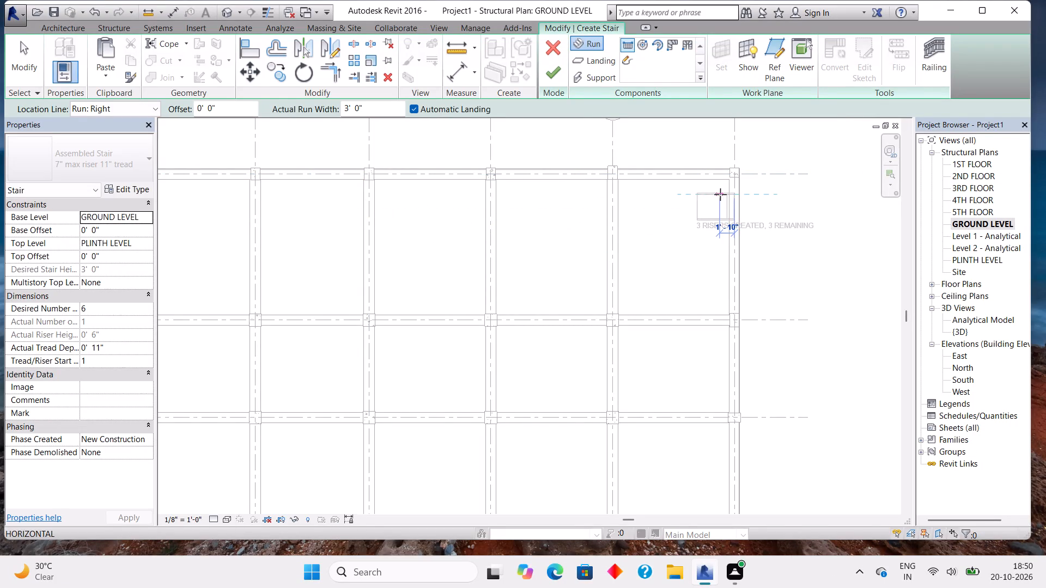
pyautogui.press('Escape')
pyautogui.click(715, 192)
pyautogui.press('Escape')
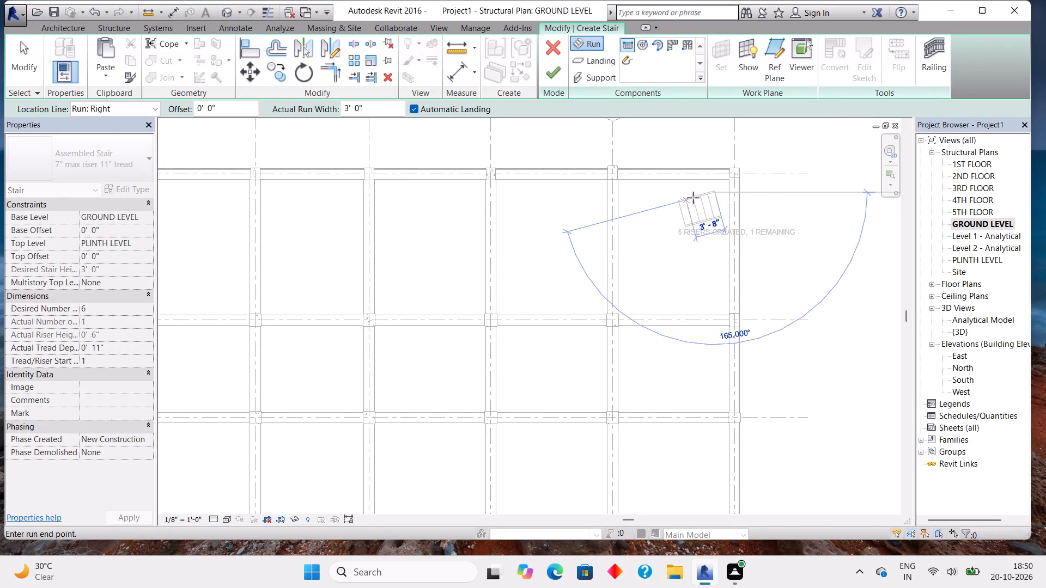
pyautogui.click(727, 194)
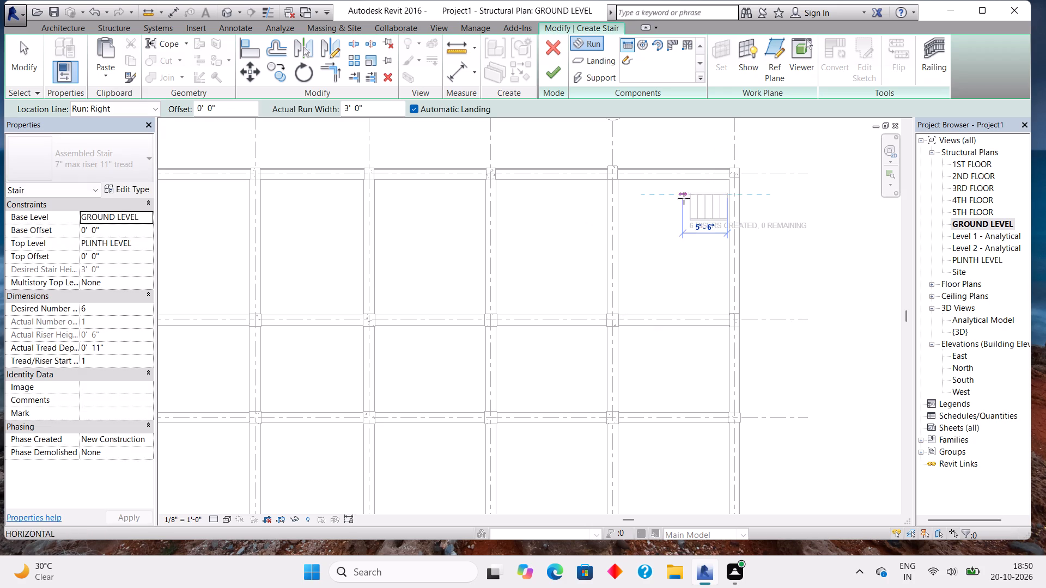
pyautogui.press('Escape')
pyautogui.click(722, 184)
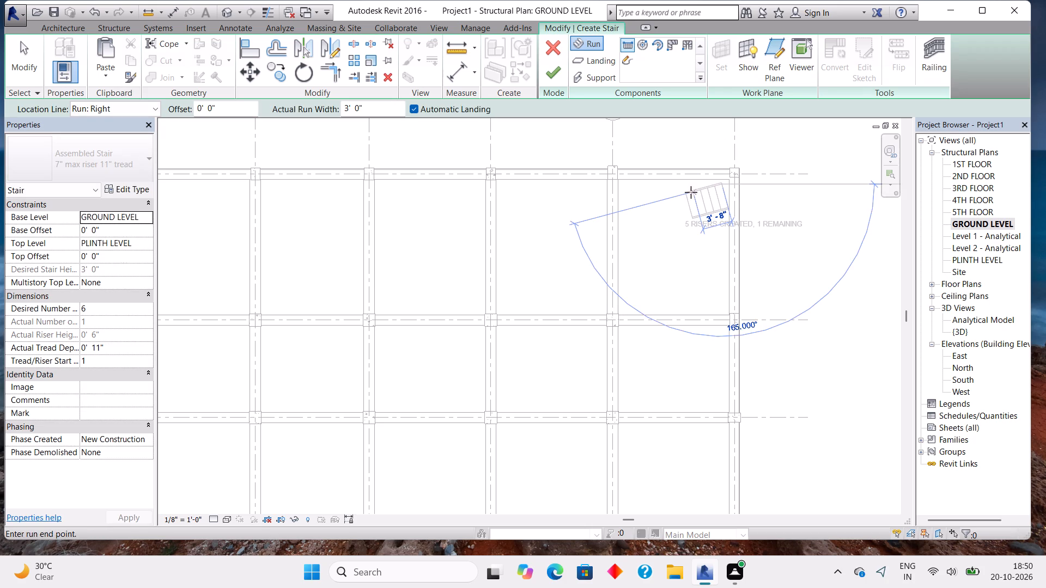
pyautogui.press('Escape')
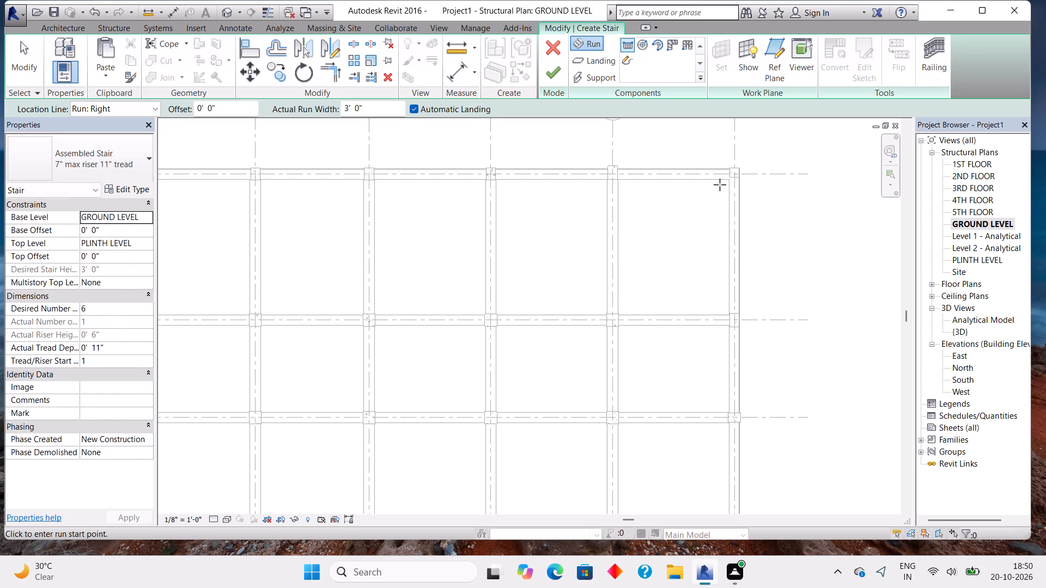
# Change the stair type to Cast-In-Place Stair, Monolithic Stair.
pyautogui.click(724, 181)
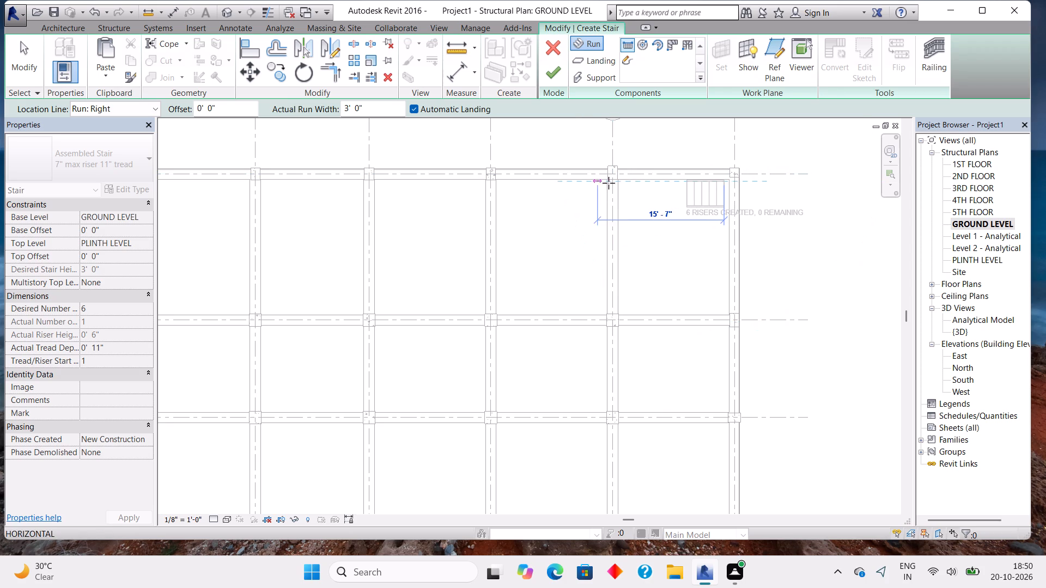
pyautogui.press('Escape')
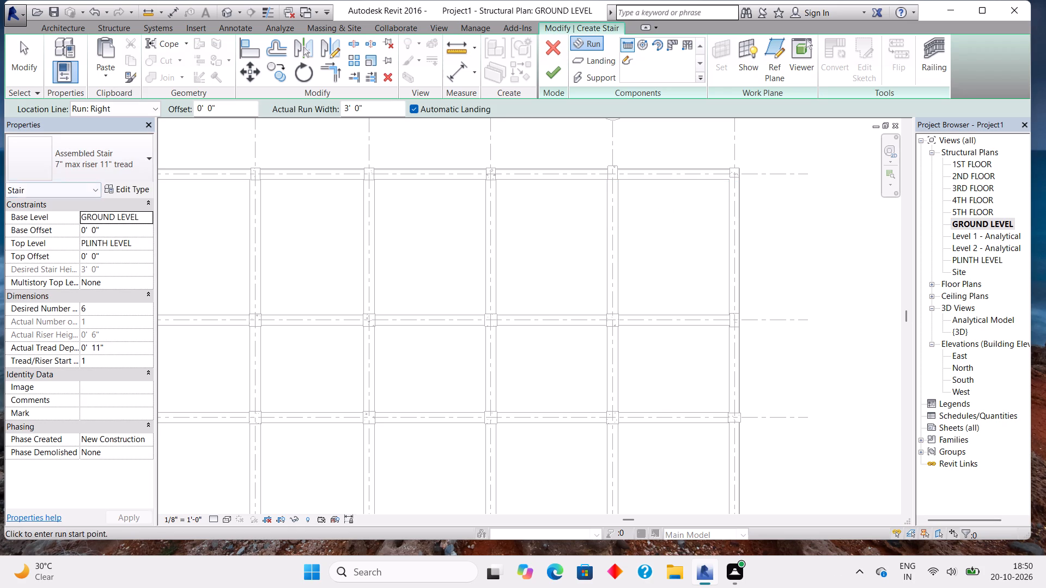
pyautogui.click(114, 171)
pyautogui.click(90, 254)
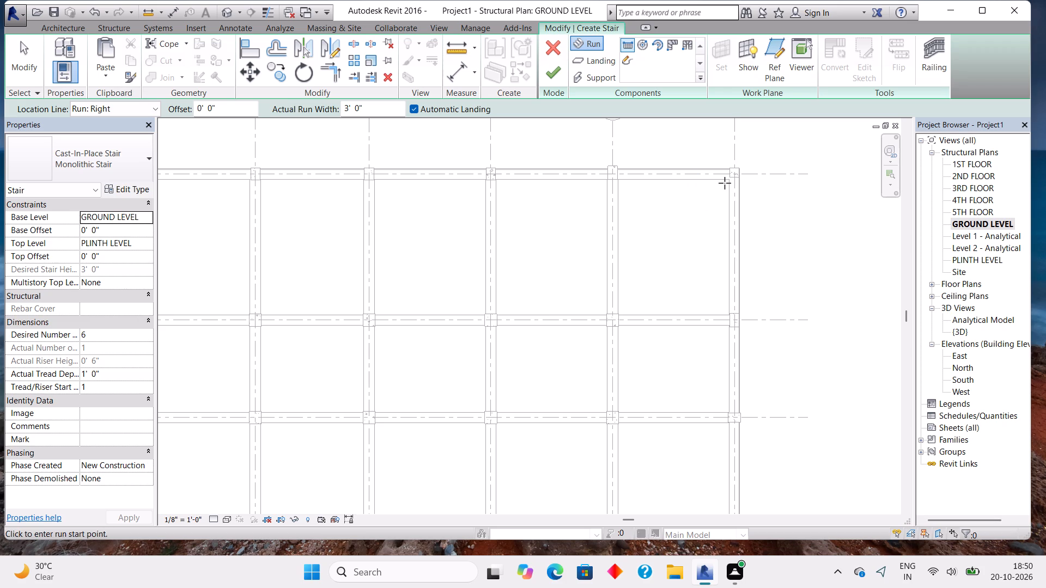
# Set the stair's desired number of risers to 18.
pyautogui.scroll(6, 721, 185)
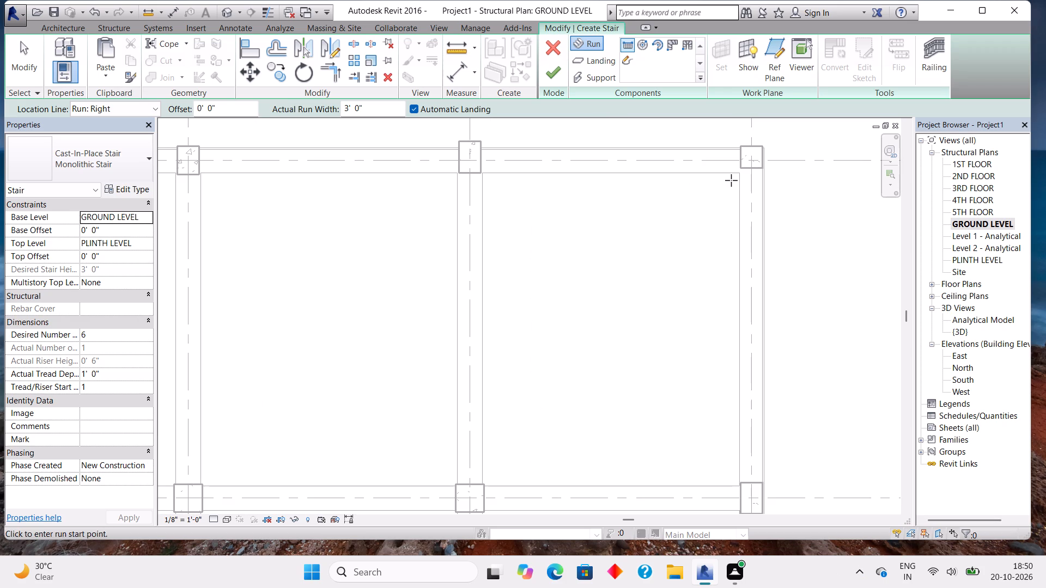
pyautogui.click(731, 180)
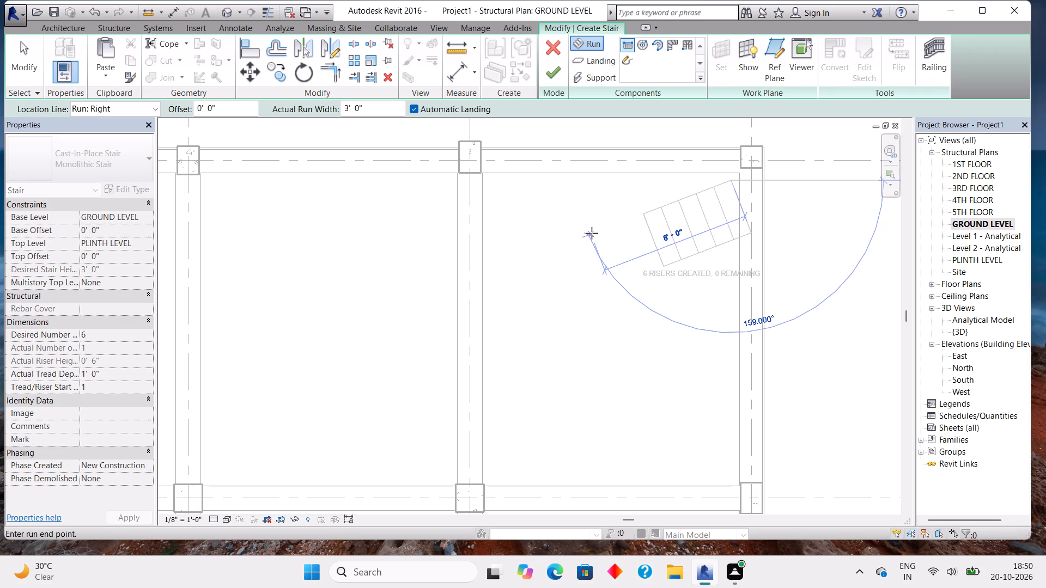
pyautogui.press('Escape')
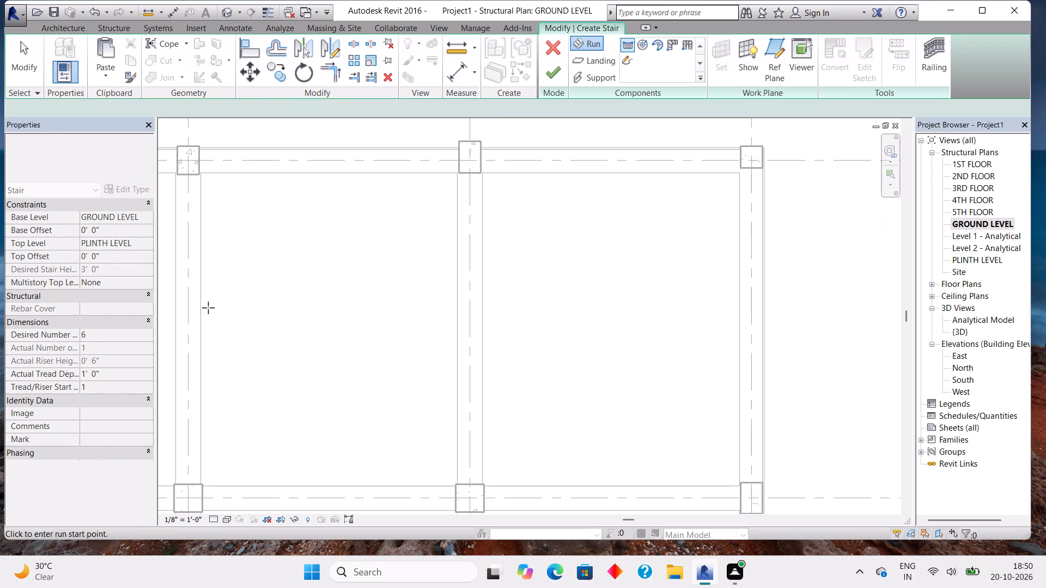
pyautogui.click(131, 333)
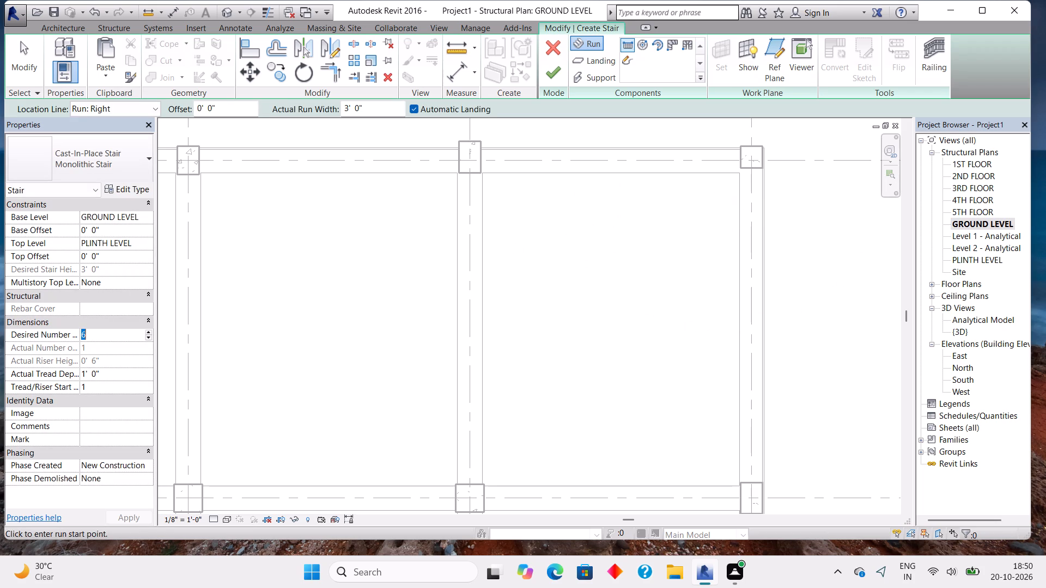
pyautogui.write('18')
pyautogui.press('Return')
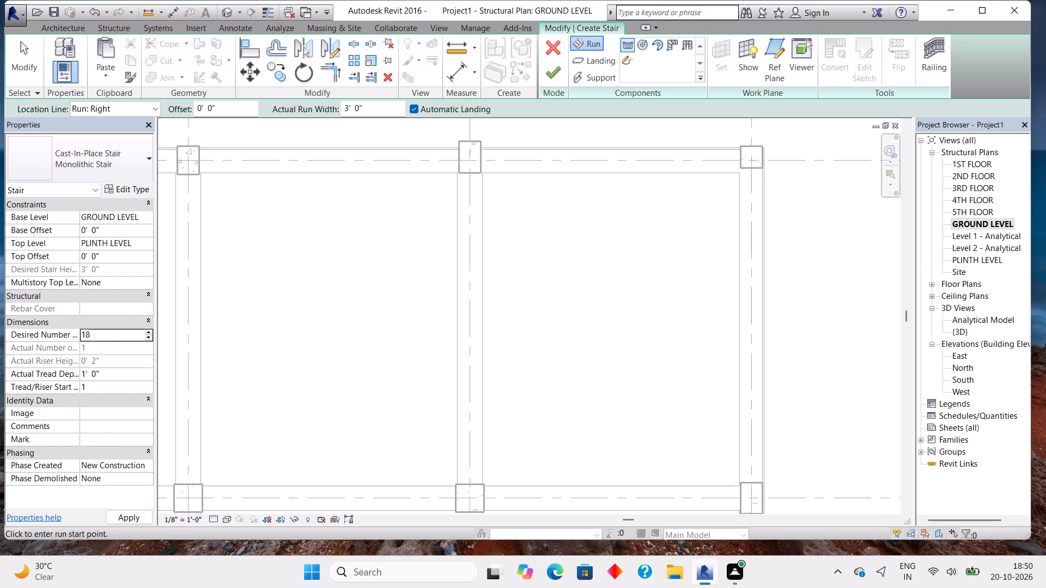
# Lay out a U-shaped stair in the corner bay: a 9' run of 10 risers, an automatic landing and a parallel return run of 8 risers.
pyautogui.click(730, 197)
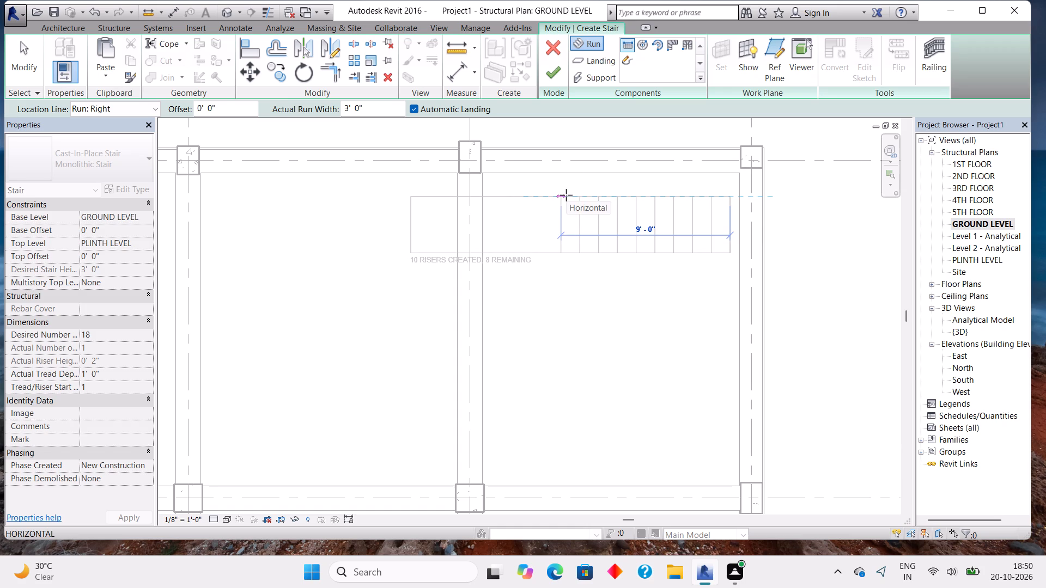
pyautogui.click(566, 195)
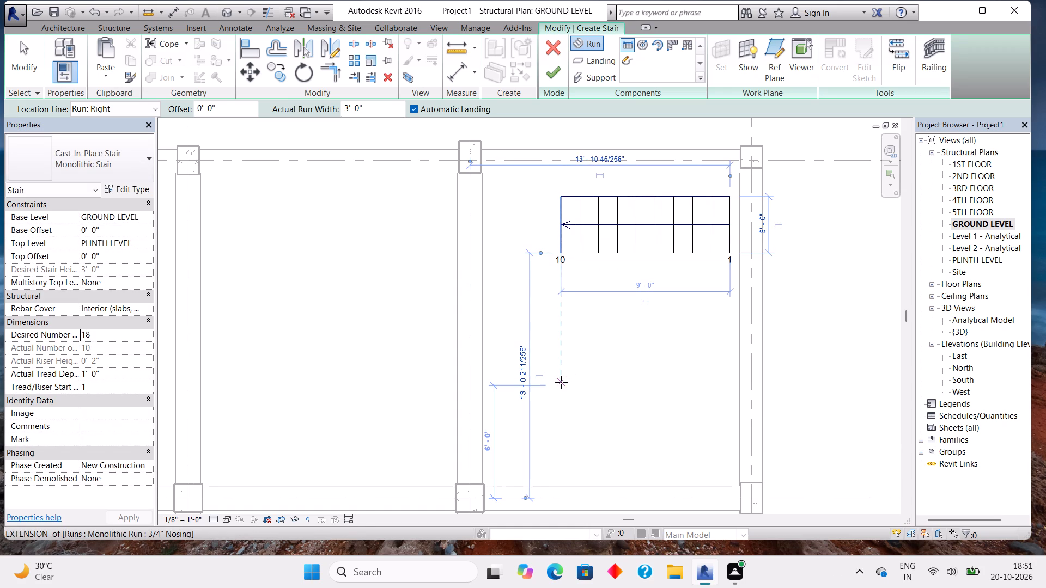
pyautogui.click(566, 414)
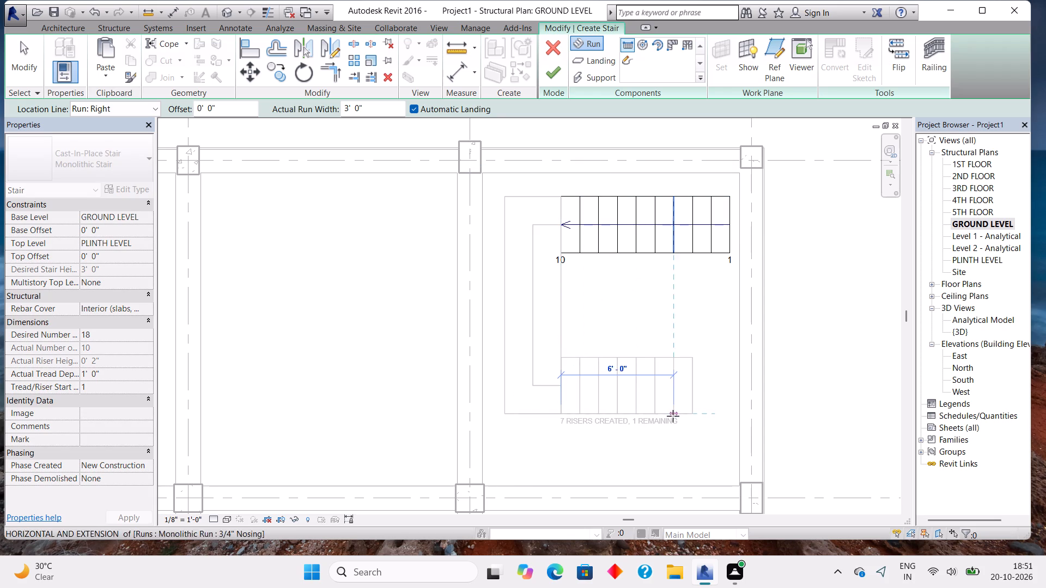
pyautogui.click(723, 411)
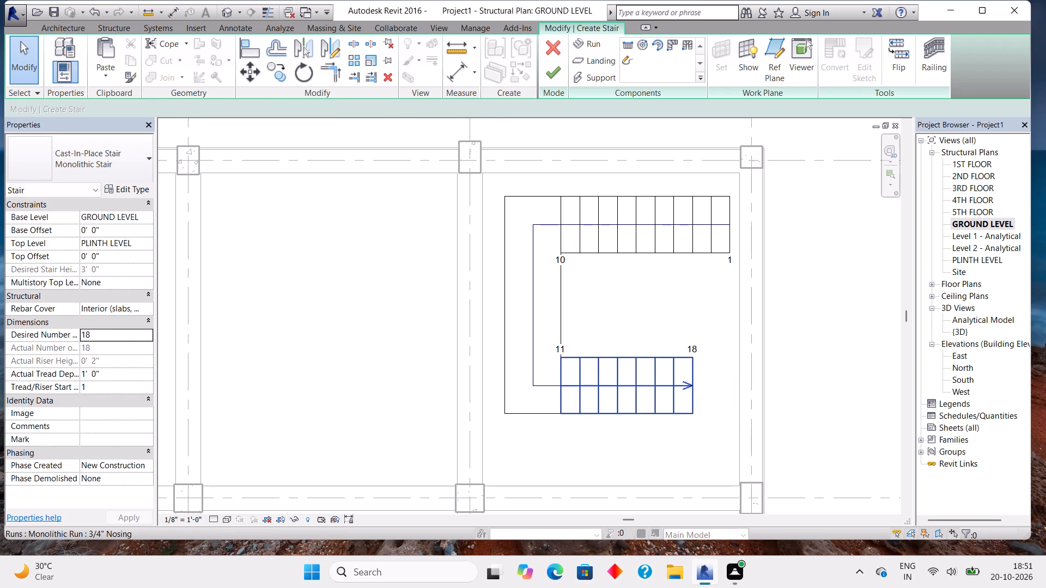
# Move the first run about 1'-2" outward so its outer edge meets the inner face of the building's edge beam.
pyautogui.click(615, 202)
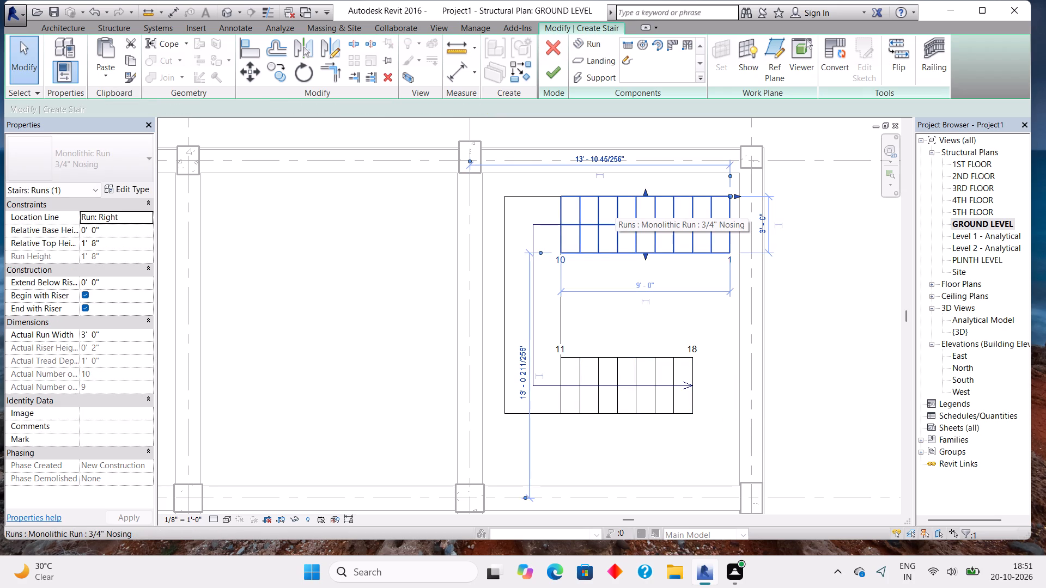
pyautogui.press('Up')
pyautogui.press('Up')
pyautogui.press('Up')
pyautogui.press('Up')
pyautogui.press('Up')
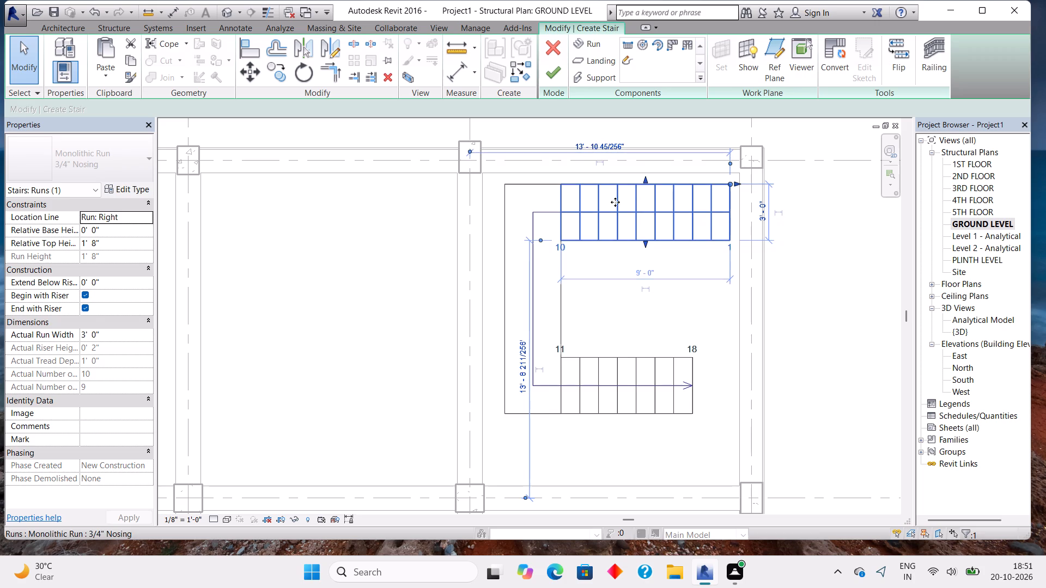
pyautogui.press('Up')
pyautogui.press('Up')
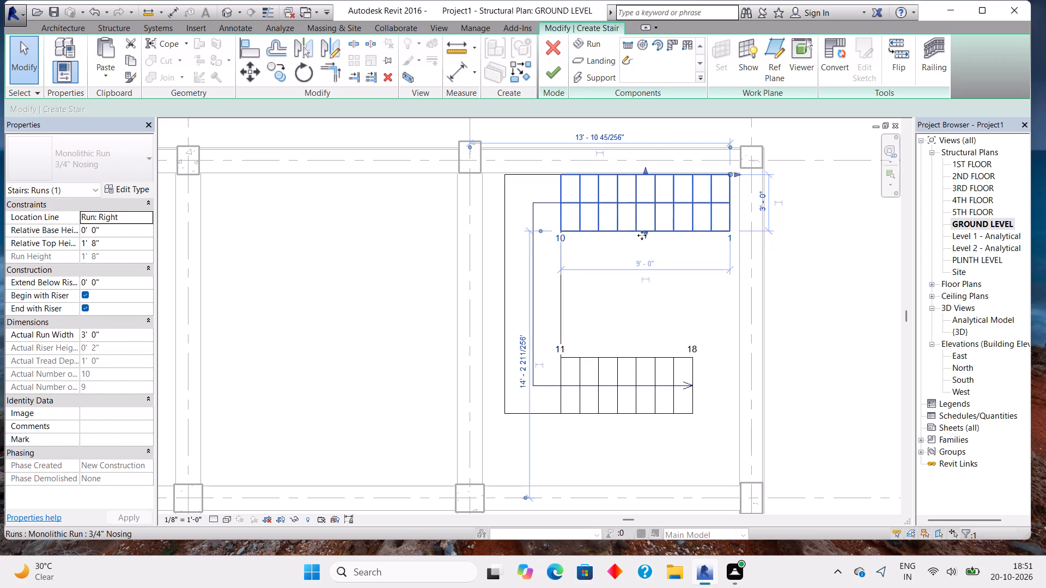
# Move the 8-riser run away from the first run to the opposite beam's face, about 14'-4" from the edge grid line.
pyautogui.click(645, 371)
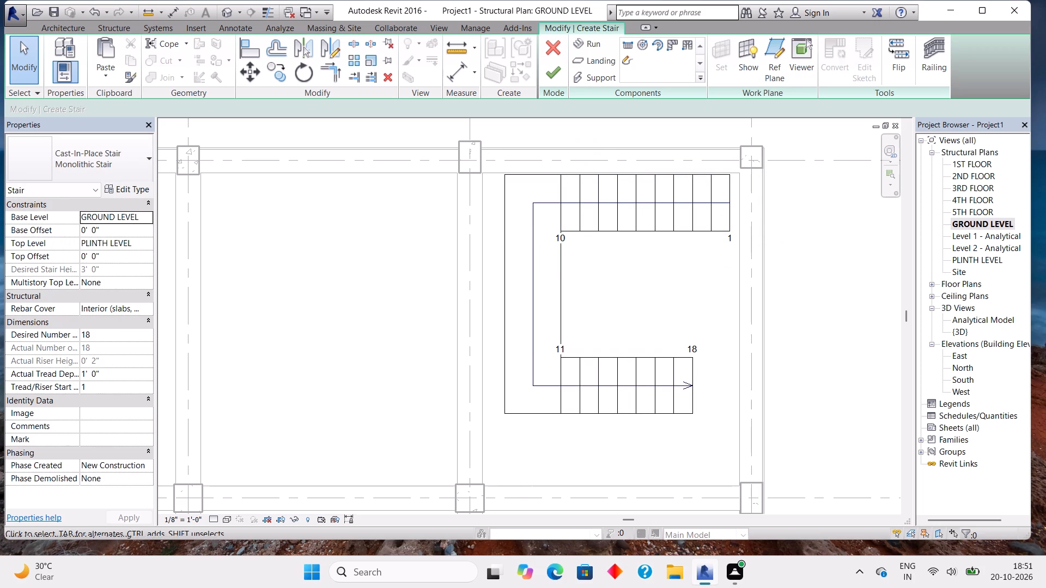
pyautogui.click(638, 365)
pyautogui.press('Down')
pyautogui.press('Down')
pyautogui.press('Down')
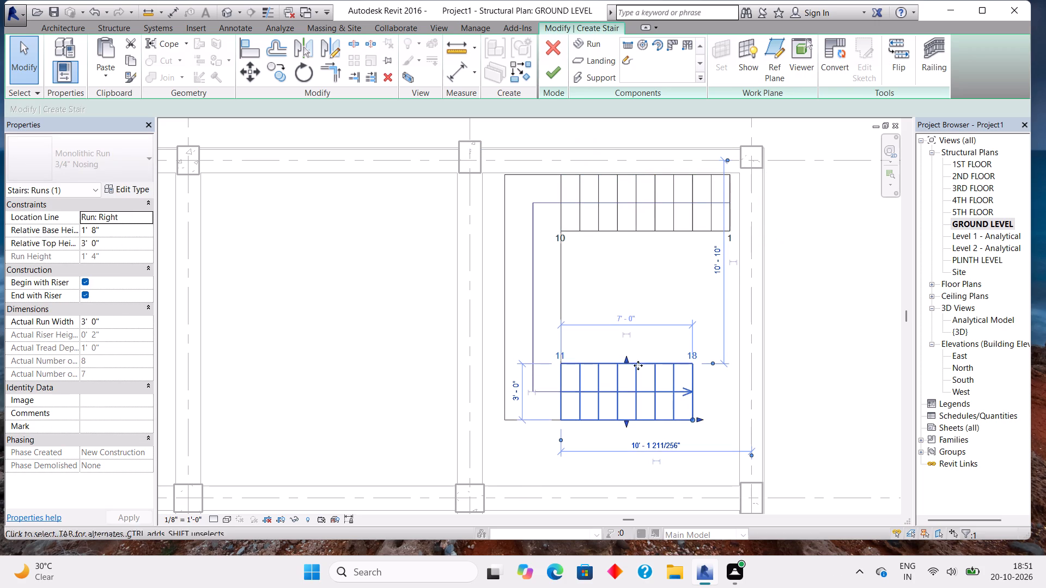
pyautogui.press('Down')
pyautogui.press('Down')
pyautogui.press('Down')
pyautogui.press('Down')
pyautogui.press('Down')
pyautogui.press('Down')
pyautogui.press('Down')
pyautogui.press('Down')
pyautogui.press('Down')
pyautogui.press('Down')
pyautogui.press('Down')
pyautogui.press('Down')
pyautogui.press('Down')
pyautogui.press('Down')
pyautogui.press('Down')
pyautogui.press('Down')
pyautogui.press('Down')
pyautogui.press('Down')
pyautogui.press('Down')
pyautogui.press('Down')
pyautogui.press('Down')
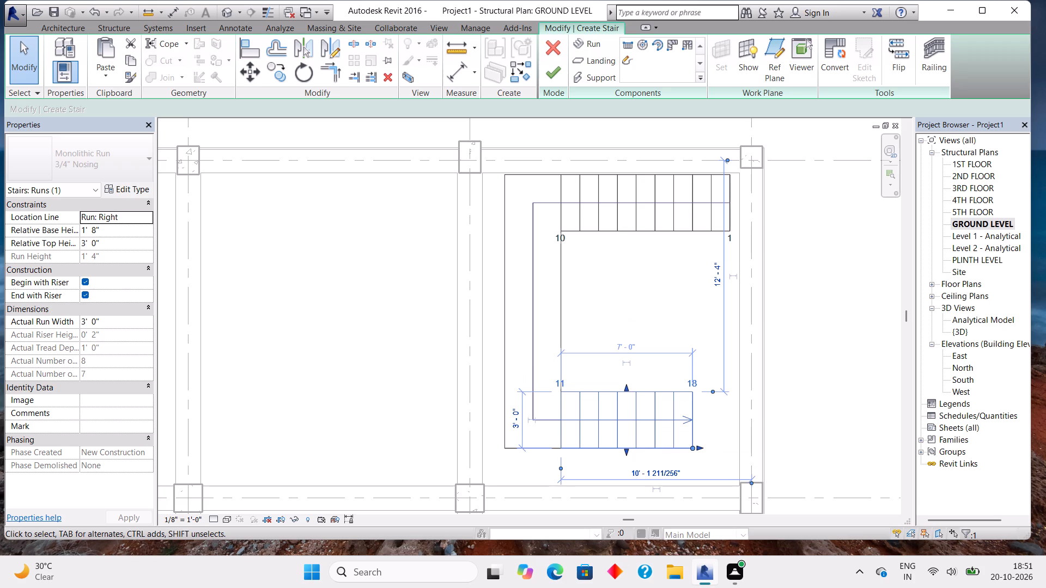
pyautogui.press('Down')
pyautogui.press('Down')
pyautogui.press('Down')
pyautogui.press('Down')
pyautogui.press('Down')
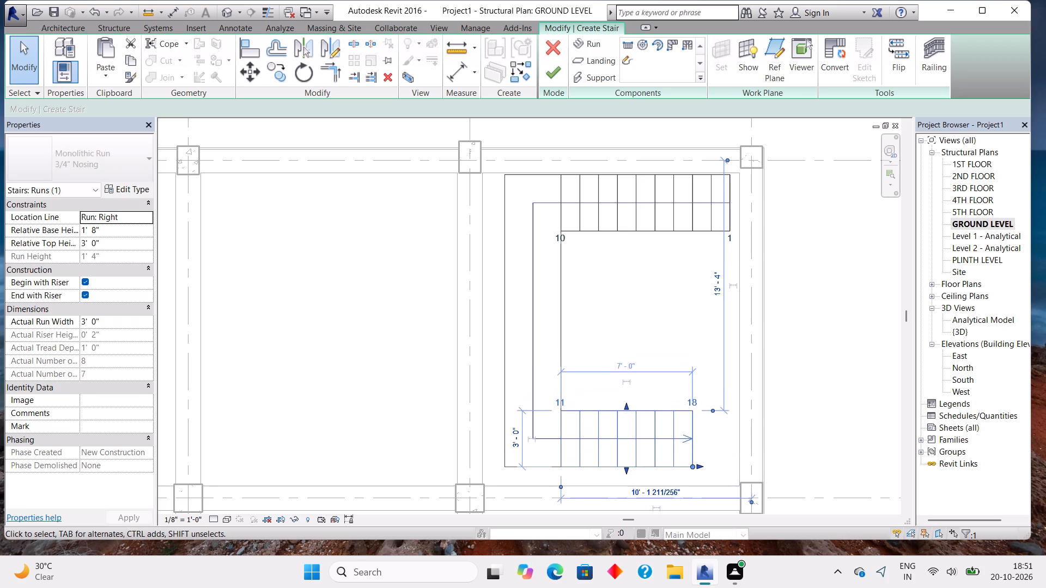
pyautogui.press('Down')
pyautogui.press('Down')
pyautogui.press('Down')
pyautogui.press('Down')
pyautogui.press('Down')
pyautogui.press('Down')
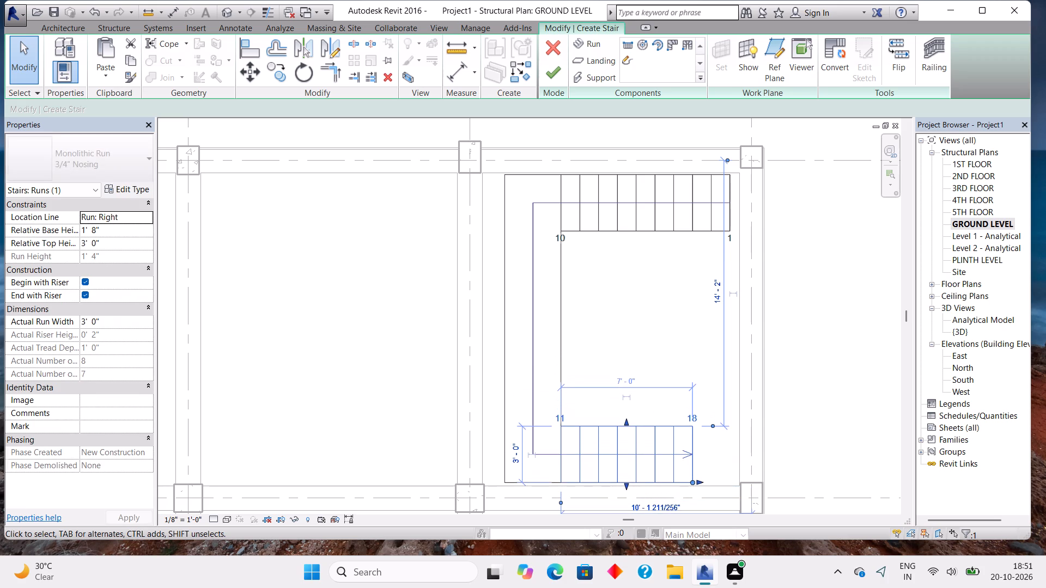
# Nudge the landing slightly toward the adjacent beam and widen it to about 4'-1" so its outer edge reaches the beam's face.
pyautogui.click(508, 319)
pyautogui.press('Left')
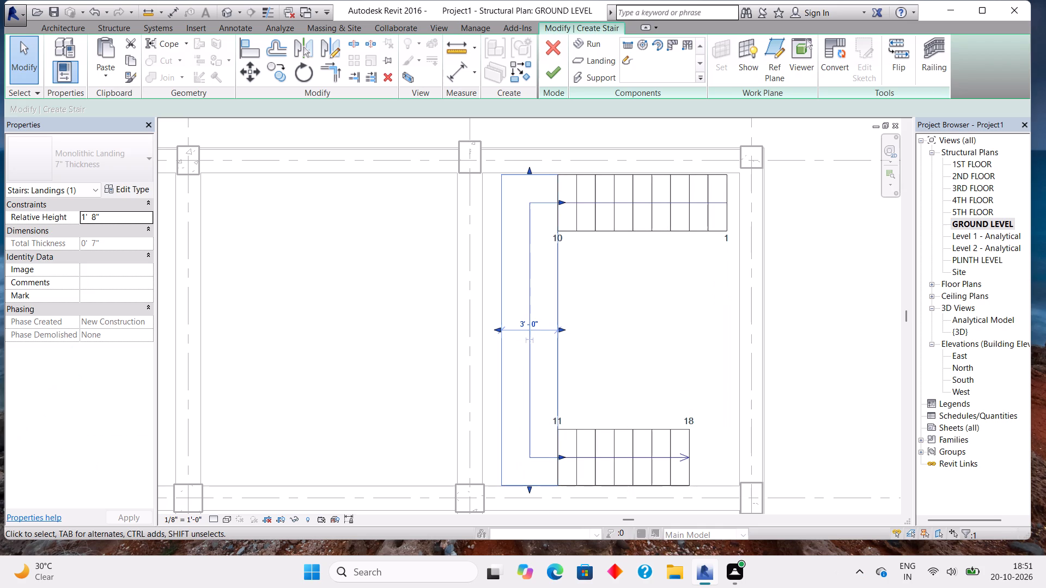
pyautogui.press('Left')
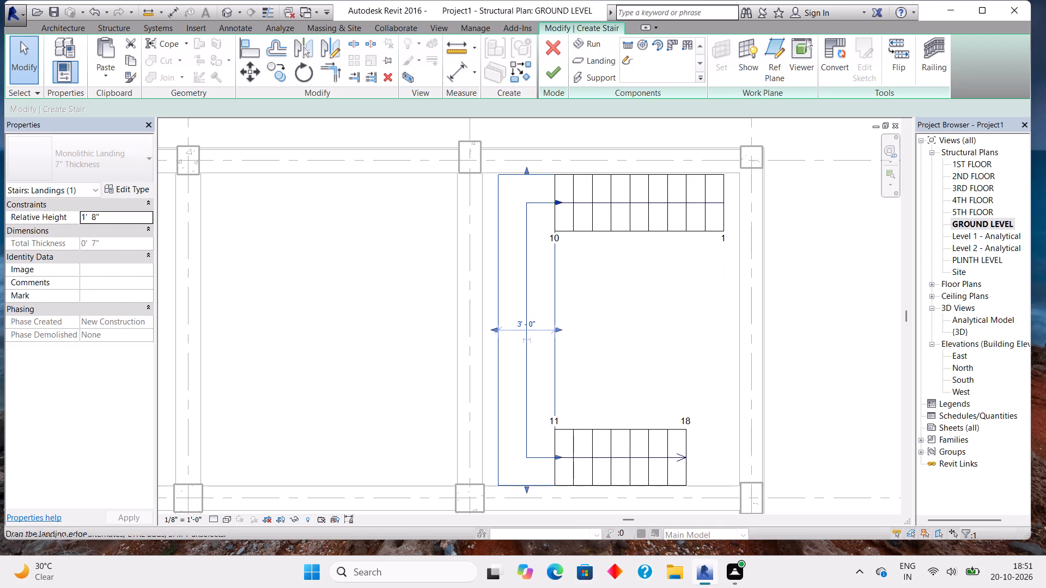
pyautogui.click(557, 201)
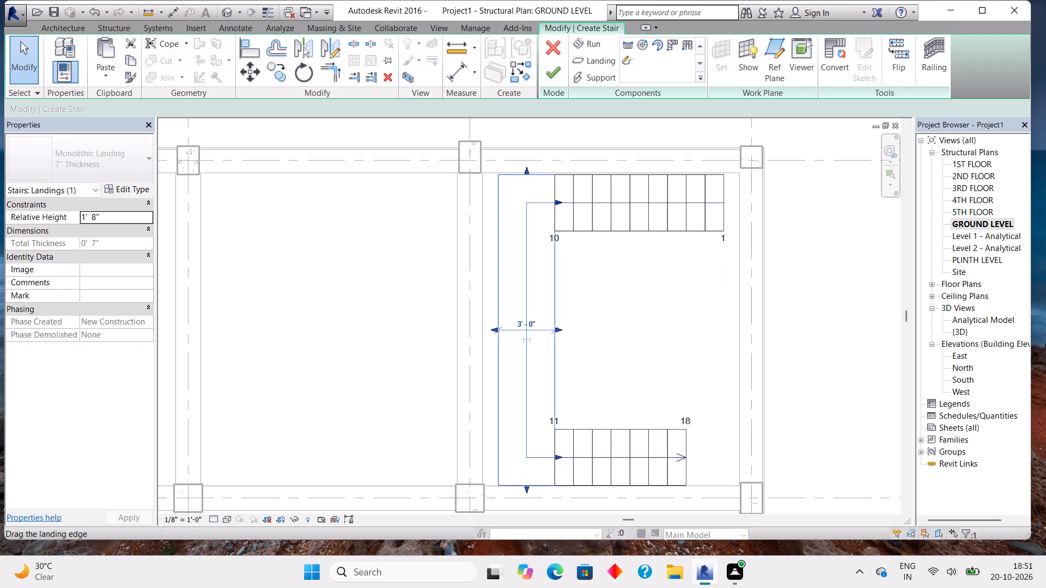
pyautogui.press('Right')
pyautogui.click(557, 201)
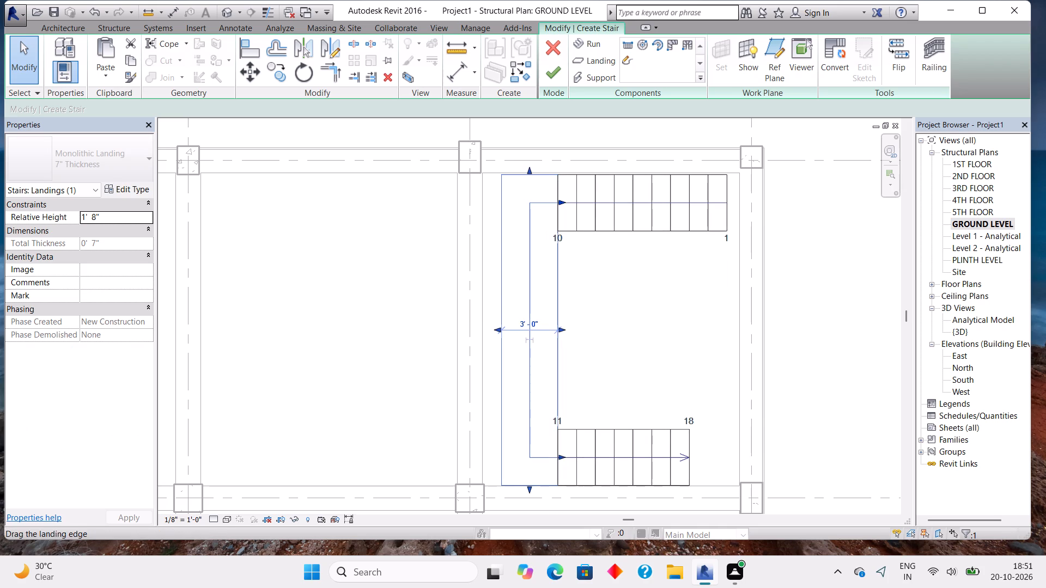
pyautogui.click(557, 201)
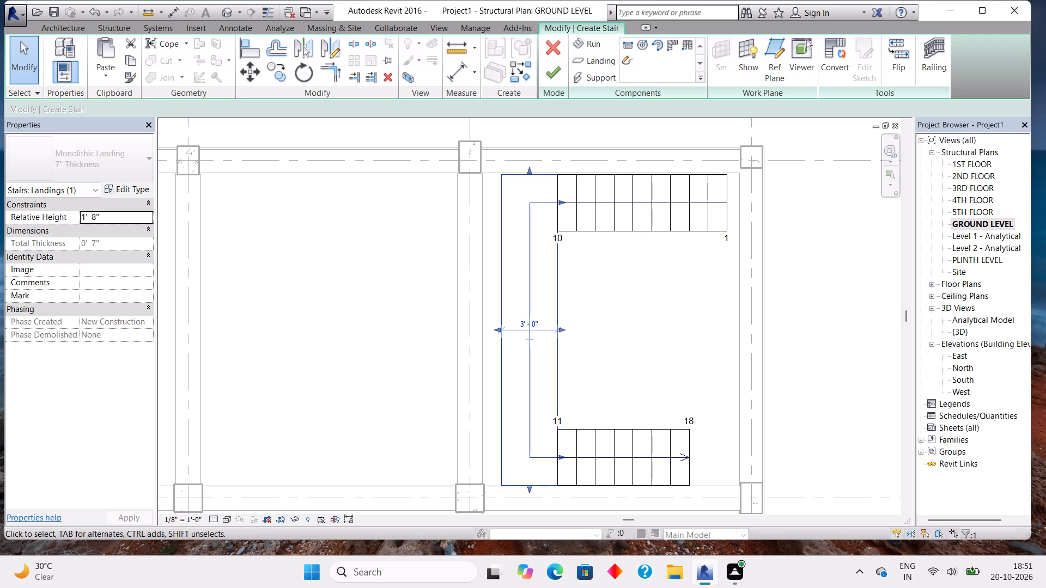
pyautogui.moveTo(499, 327); pyautogui.dragTo(486, 336)
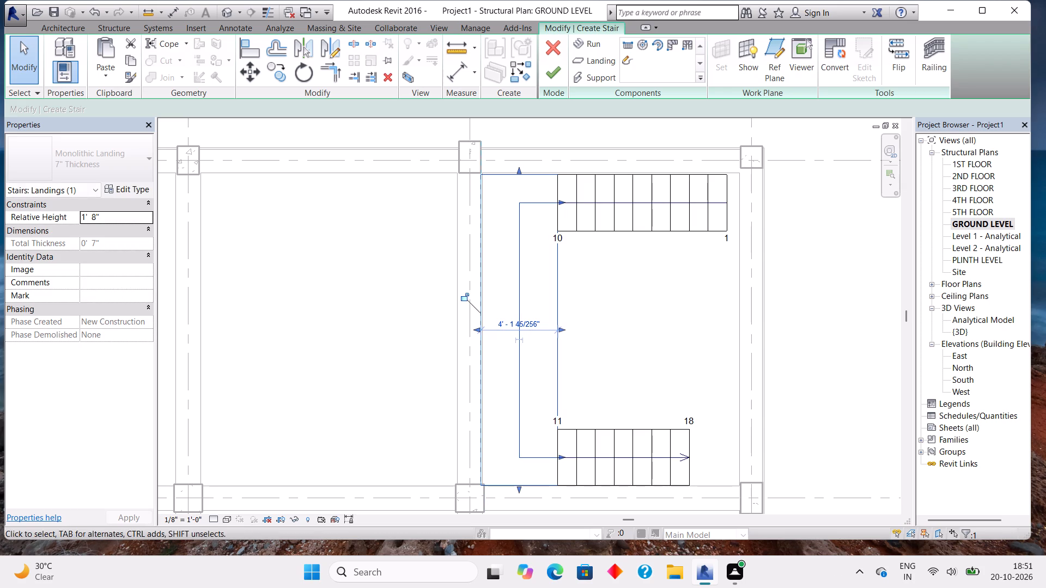
# Nudge the landing and its attached runs slightly away from the adjacent beam.
pyautogui.click(558, 320)
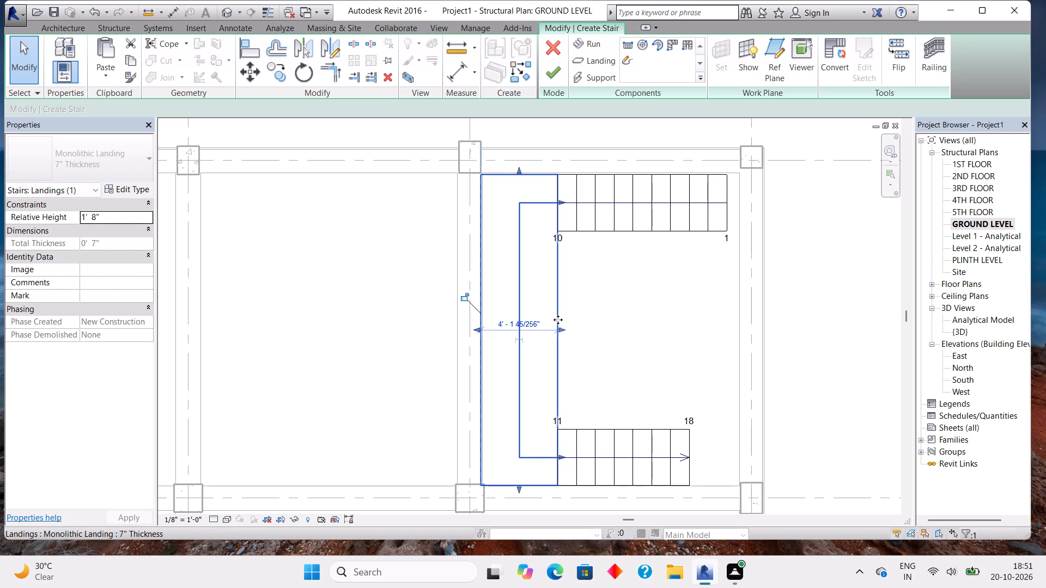
pyautogui.press('Right')
pyautogui.press('Right')
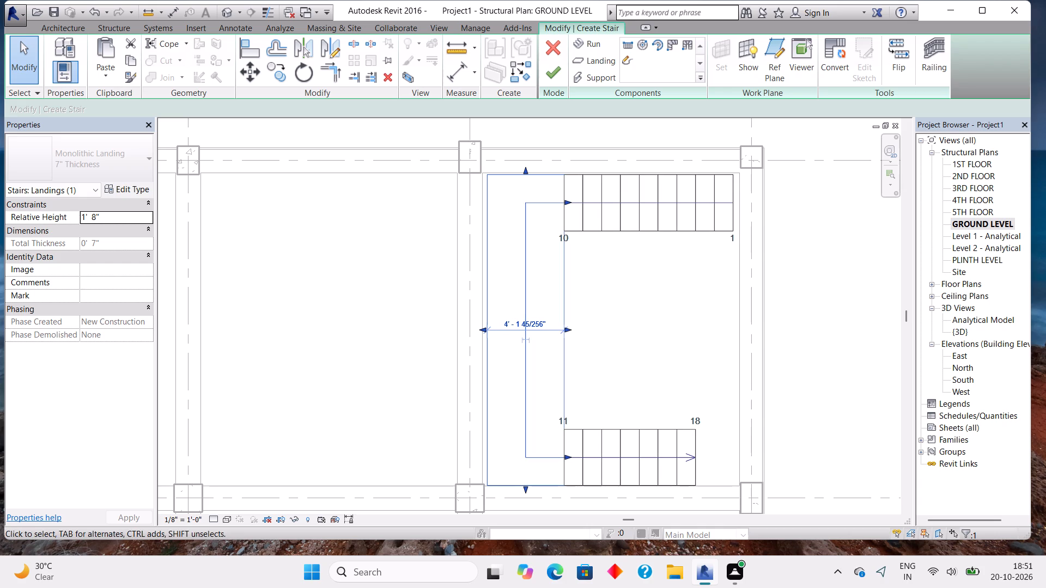
pyautogui.press('Left')
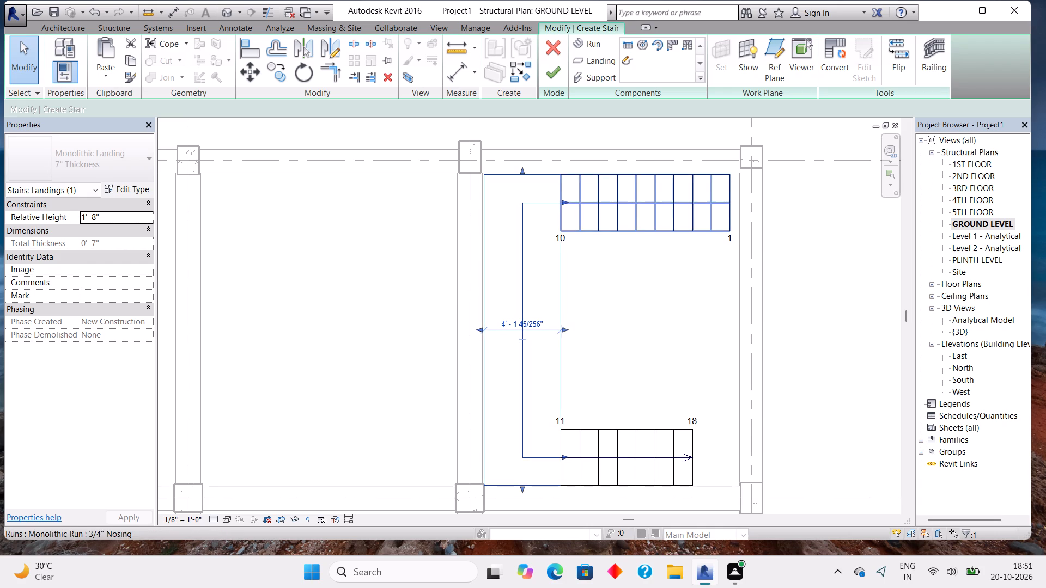
# Set the 8-riser run's actual width to 3'5".
pyautogui.click(658, 445)
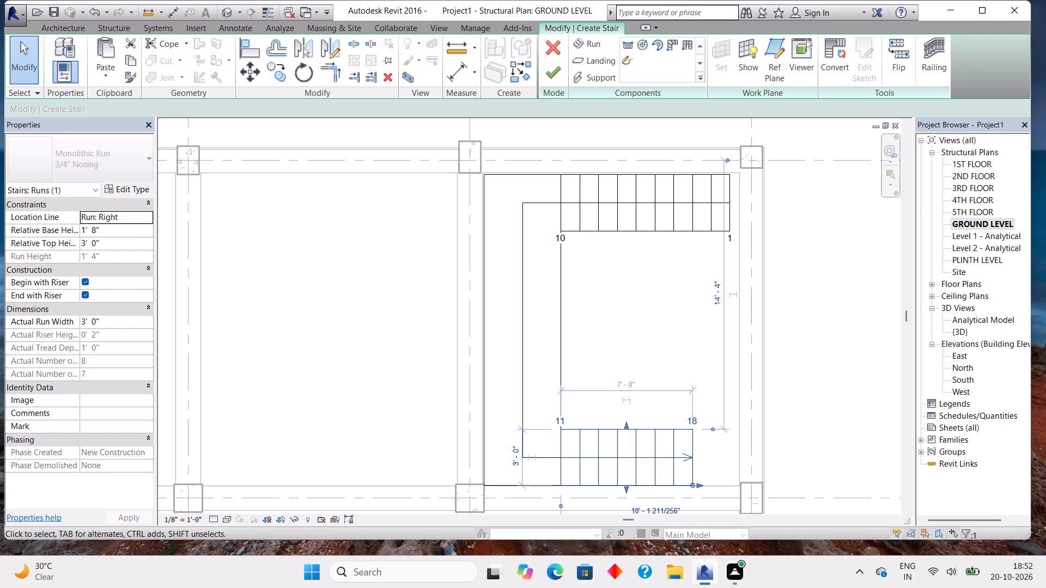
pyautogui.click(108, 321)
pyautogui.click(114, 324)
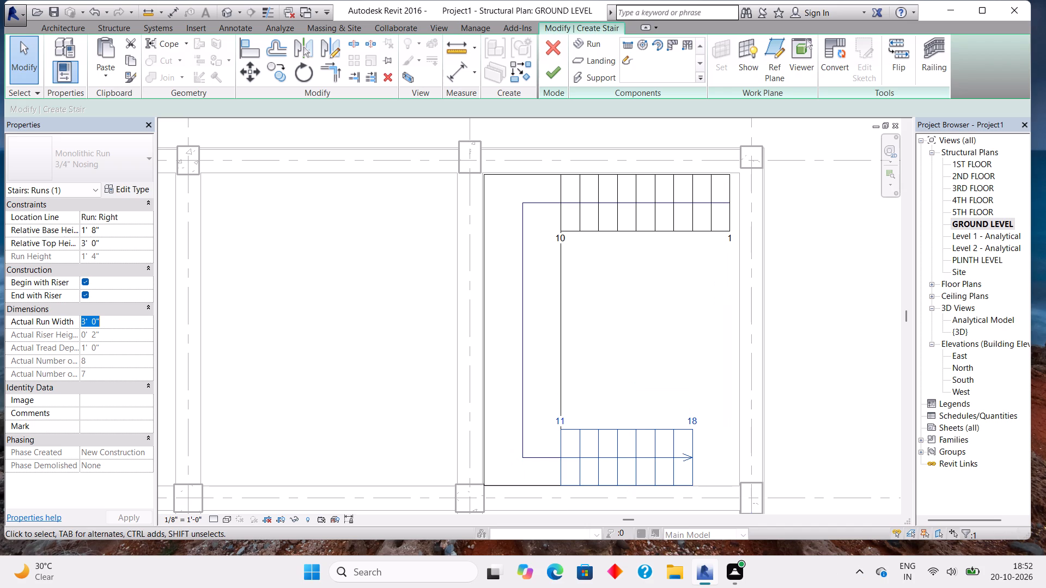
pyautogui.press('3')
pyautogui.write("'5")
pyautogui.hotkey('shift', '"')
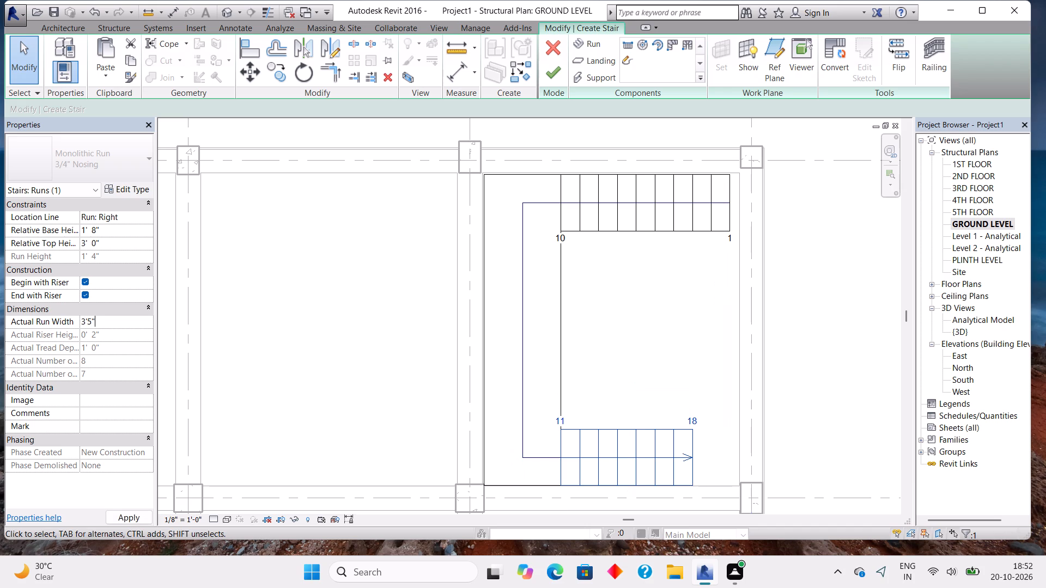
pyautogui.press('Return')
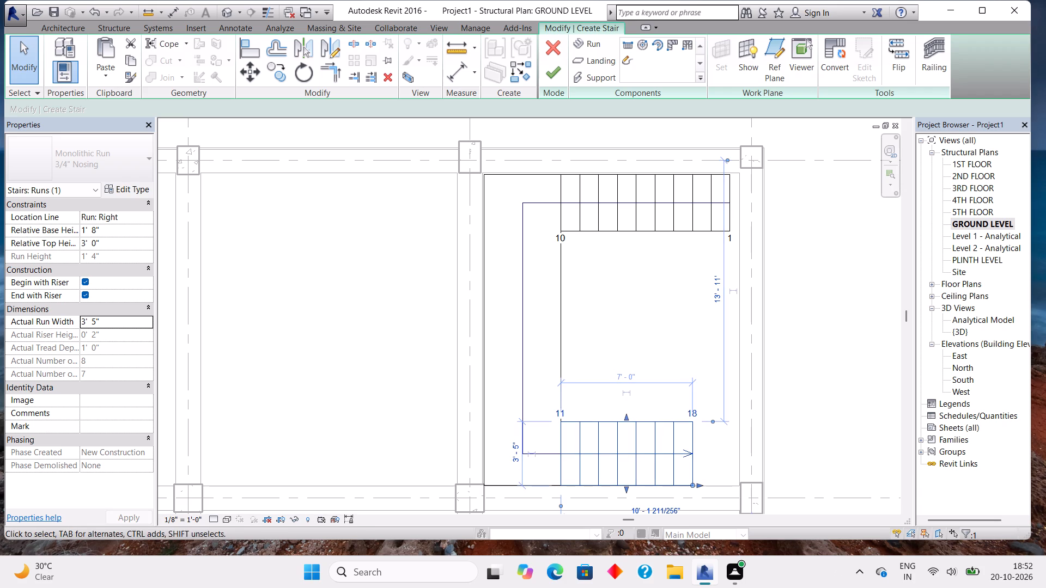
# Widen the 10-riser run toward the stairwell's open middle to about 3'-7 1/2", keeping its edge along the beam.
pyautogui.click(659, 232)
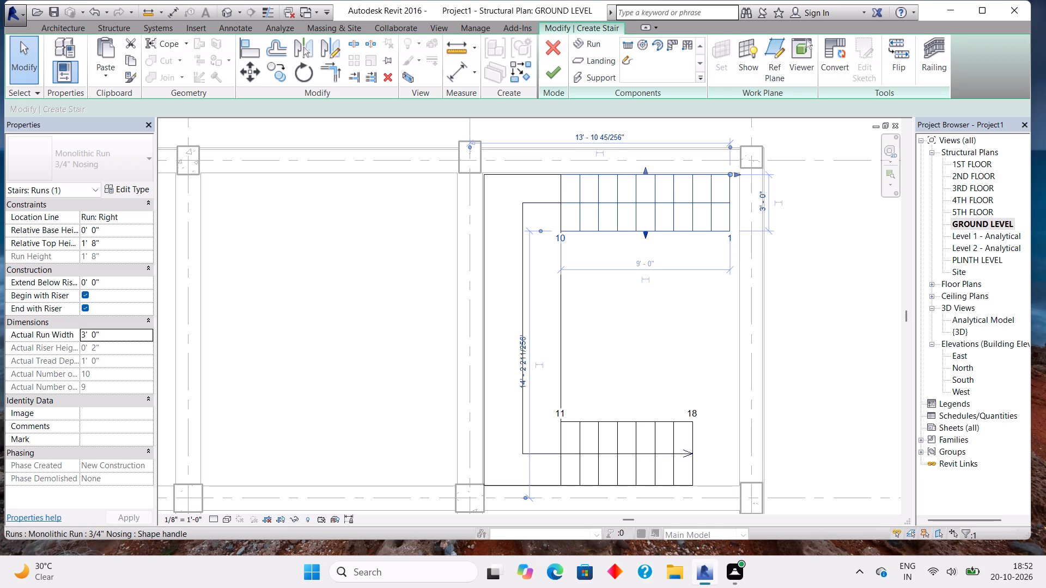
pyautogui.moveTo(644, 235); pyautogui.dragTo(645, 243)
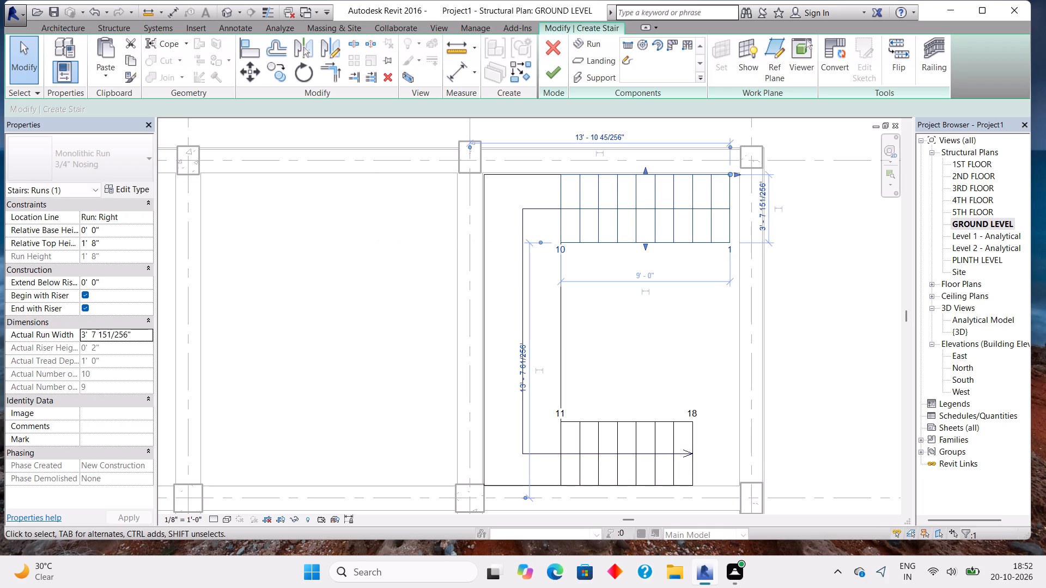
pyautogui.click(655, 305)
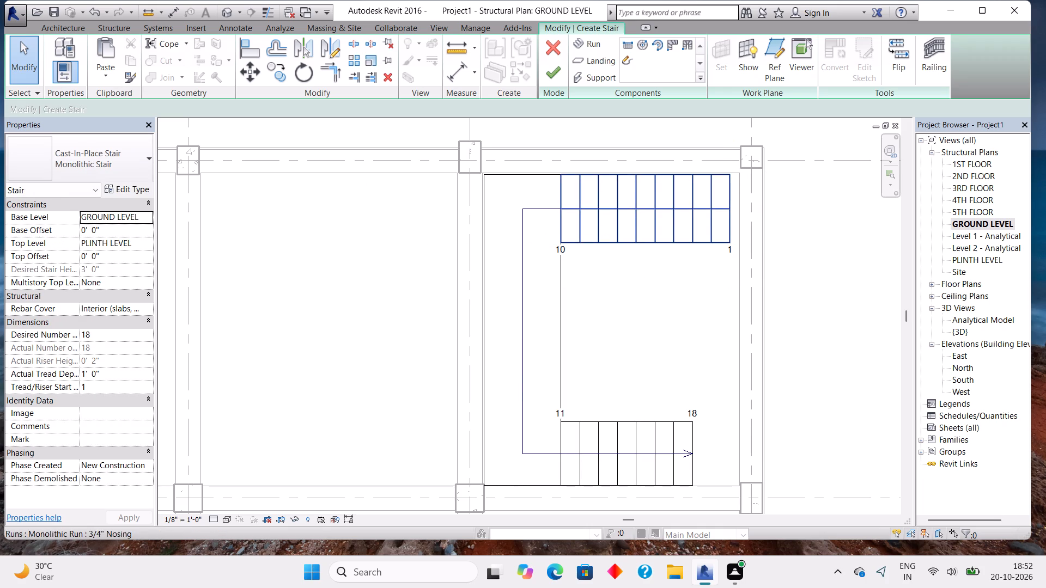
# Move the 8-riser run about 1'-2" away from the landing, toward the beam on grid line 8.
pyautogui.click(662, 215)
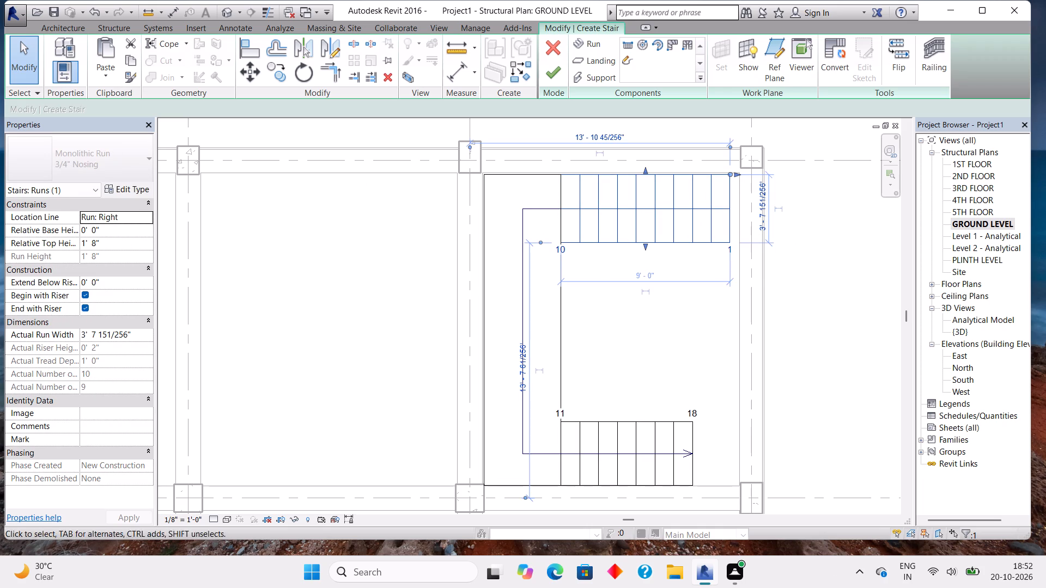
pyautogui.click(677, 430)
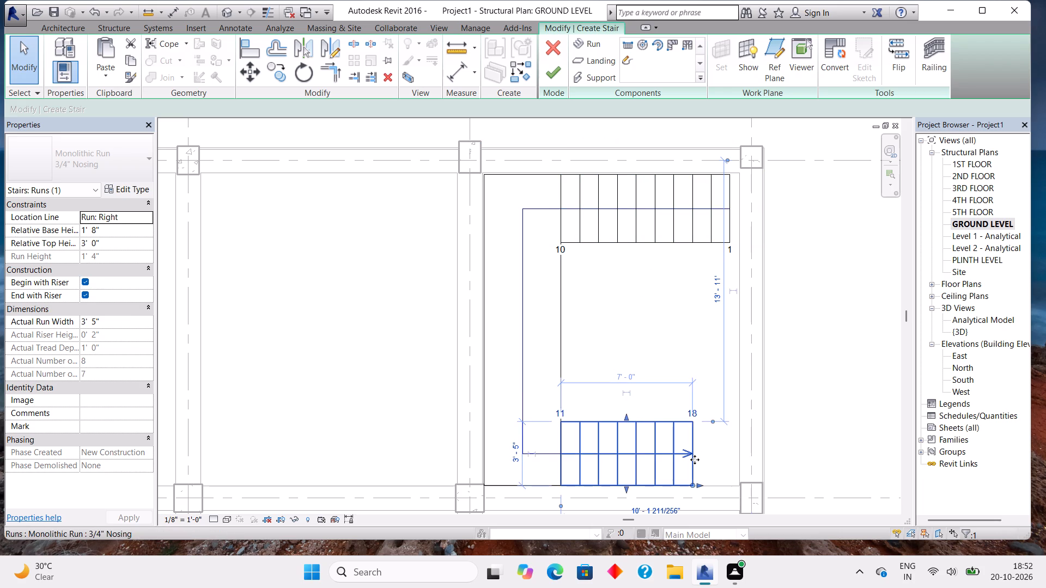
pyautogui.moveTo(693, 454); pyautogui.dragTo(718, 457)
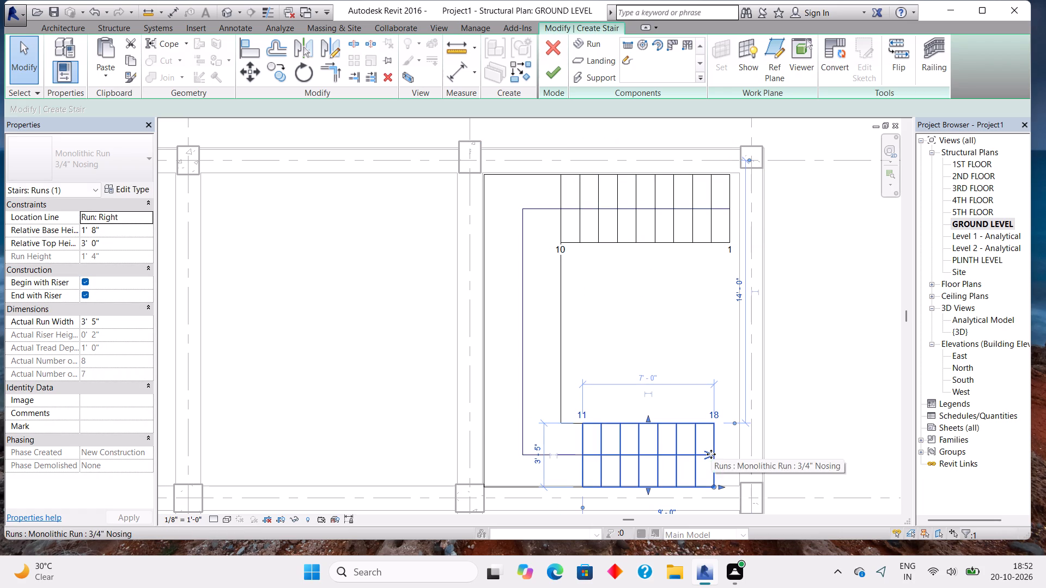
pyautogui.click(711, 454)
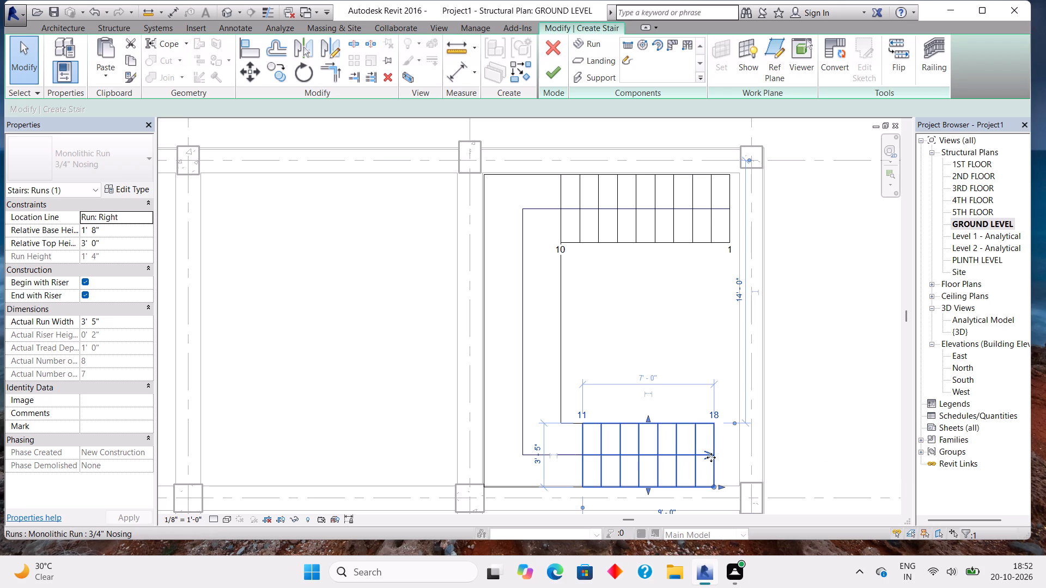
pyautogui.click(711, 457)
pyautogui.moveTo(711, 457); pyautogui.dragTo(727, 455)
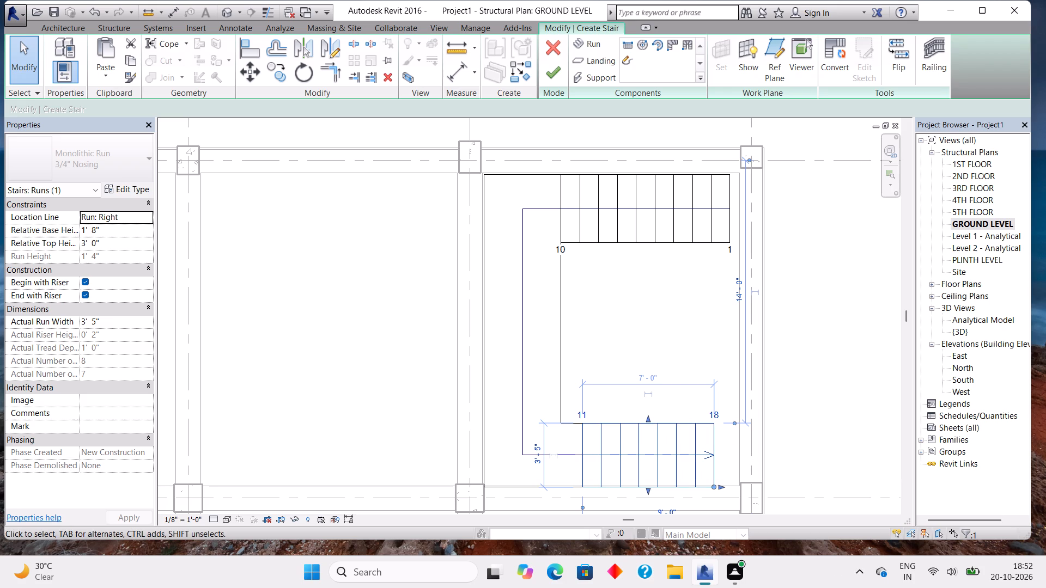
pyautogui.click(641, 314)
# Inspect the building from several sides in the 3D view to look for the stair being built.
pyautogui.scroll(-6, 641, 314)
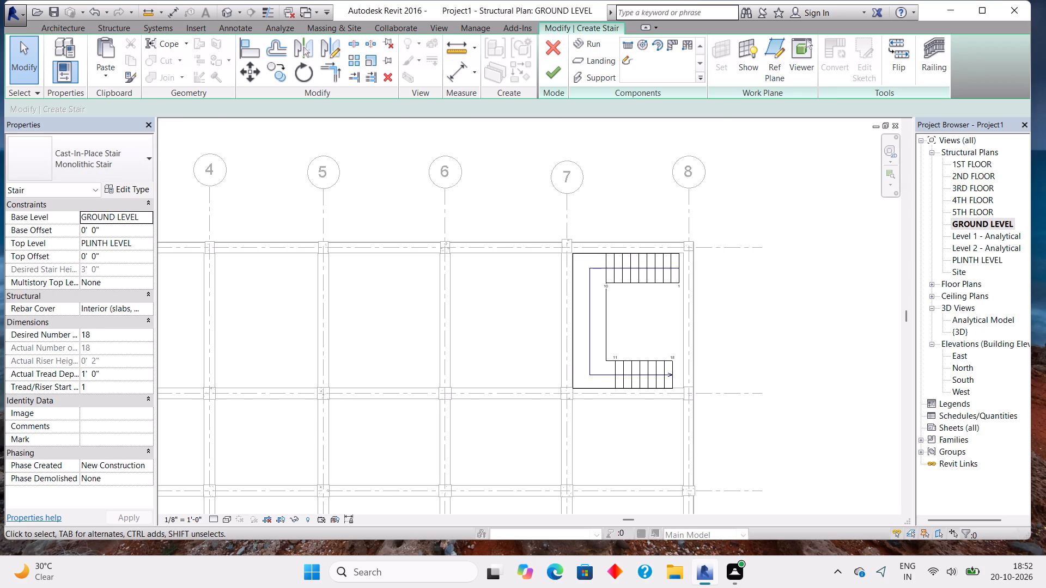
pyautogui.doubleClick(960, 332)
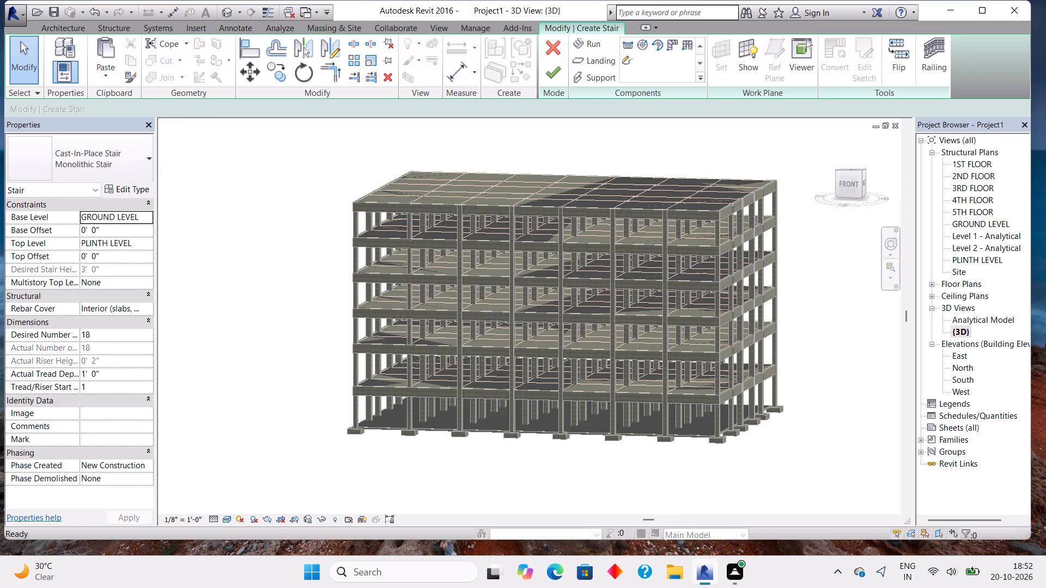
pyautogui.keyDown('shift'); pyautogui.moveTo(805, 403); pyautogui.dragTo(781, 396, button='middle'); pyautogui.keyUp('shift')
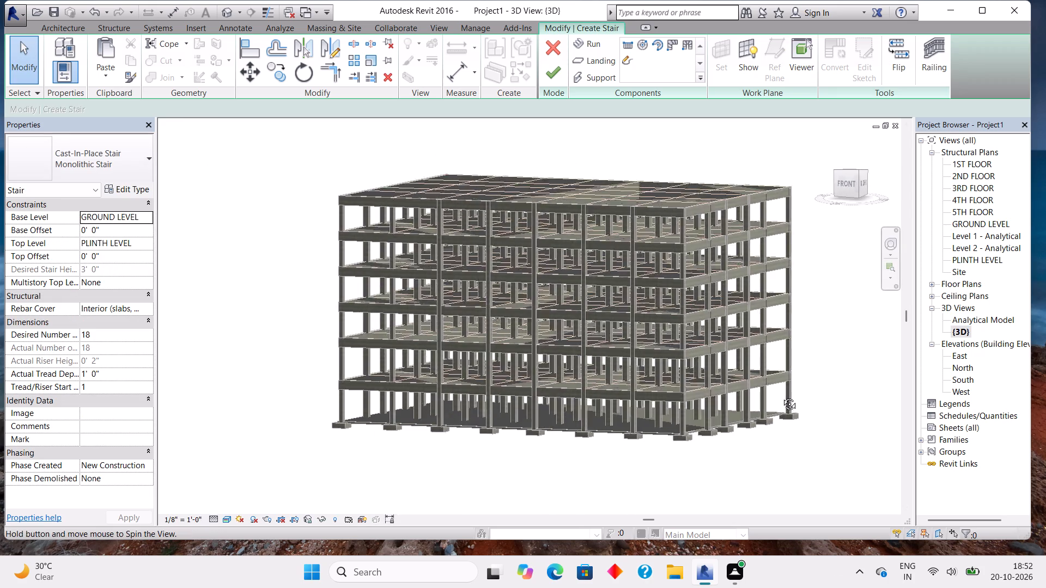
pyautogui.keyDown('shift'); pyautogui.moveTo(781, 396); pyautogui.dragTo(537, 396, button='middle'); pyautogui.keyUp('shift')
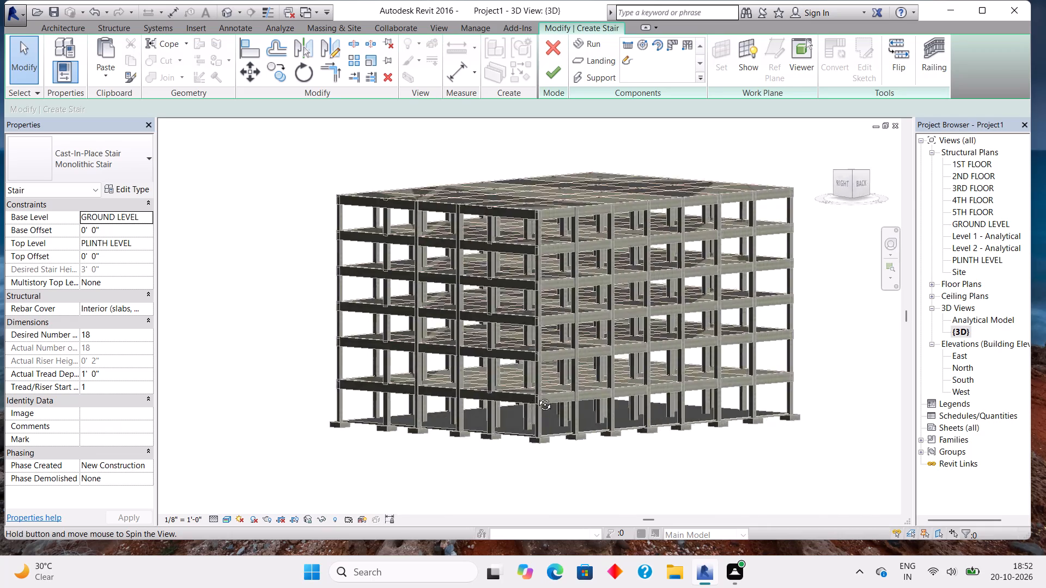
pyautogui.keyDown('shift'); pyautogui.moveTo(537, 396); pyautogui.dragTo(567, 432, button='middle'); pyautogui.keyUp('shift')
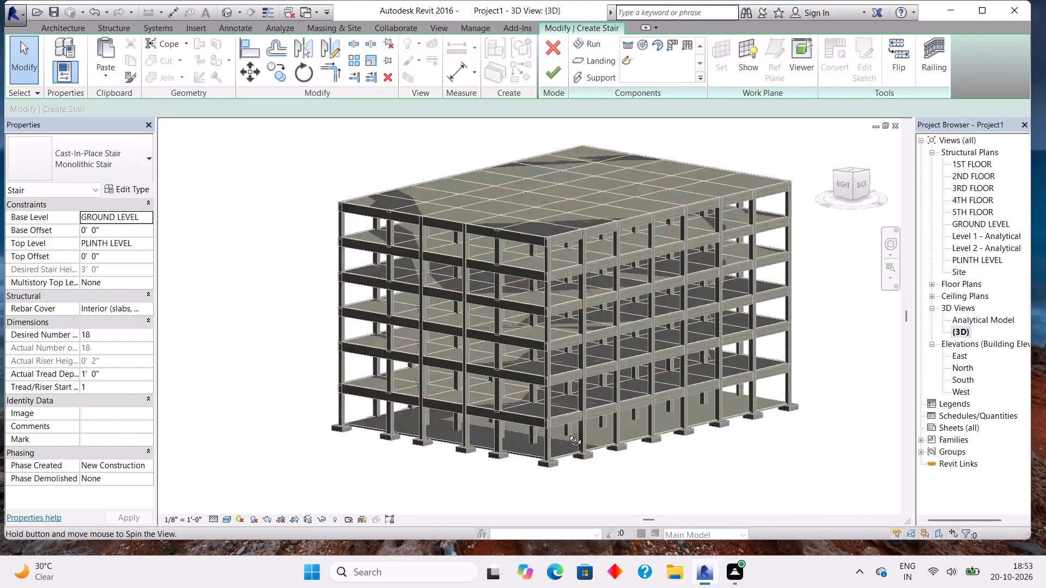
pyautogui.keyDown('shift'); pyautogui.moveTo(567, 432); pyautogui.dragTo(575, 433, button='middle'); pyautogui.keyUp('shift')
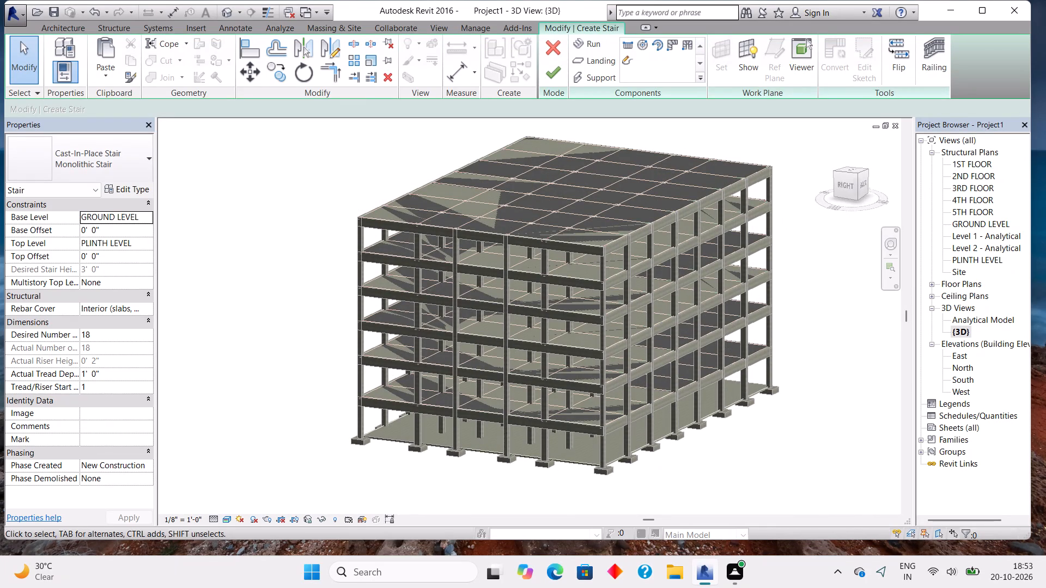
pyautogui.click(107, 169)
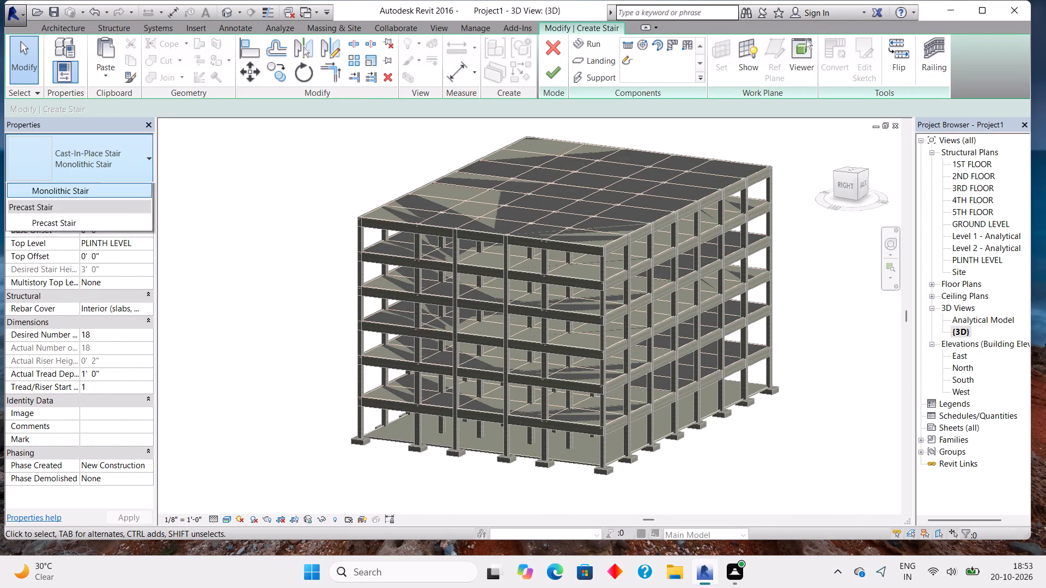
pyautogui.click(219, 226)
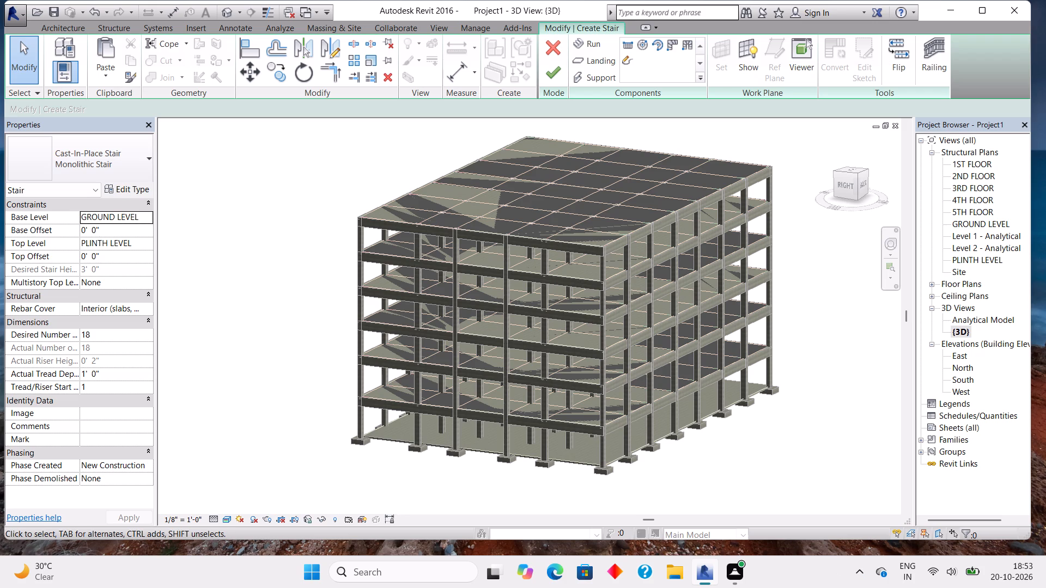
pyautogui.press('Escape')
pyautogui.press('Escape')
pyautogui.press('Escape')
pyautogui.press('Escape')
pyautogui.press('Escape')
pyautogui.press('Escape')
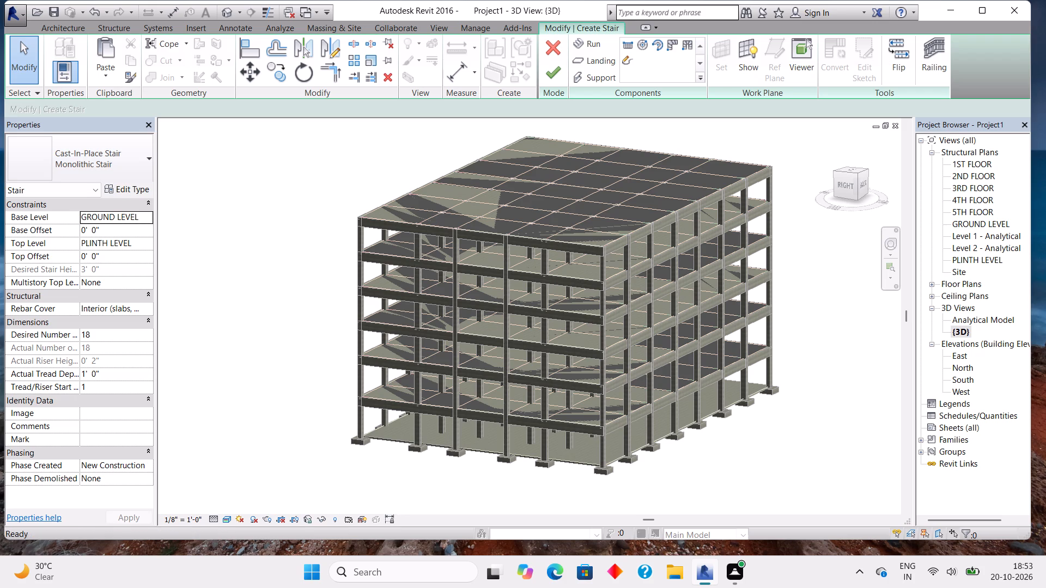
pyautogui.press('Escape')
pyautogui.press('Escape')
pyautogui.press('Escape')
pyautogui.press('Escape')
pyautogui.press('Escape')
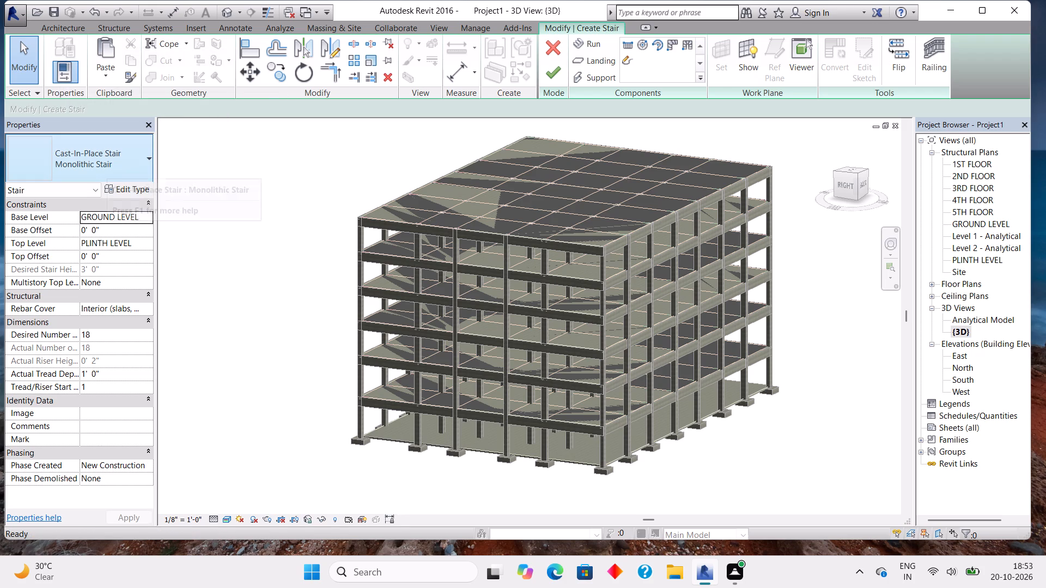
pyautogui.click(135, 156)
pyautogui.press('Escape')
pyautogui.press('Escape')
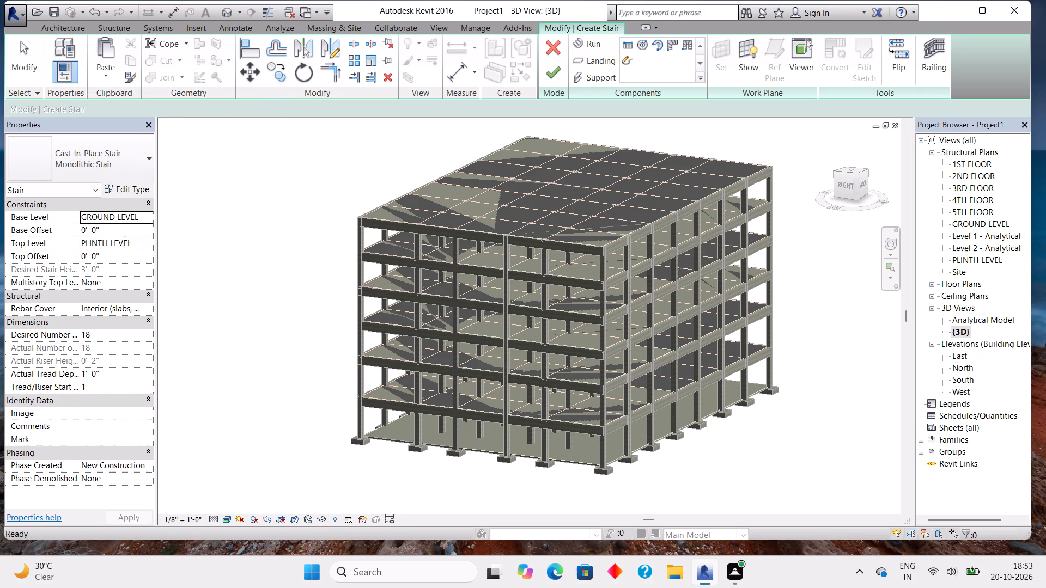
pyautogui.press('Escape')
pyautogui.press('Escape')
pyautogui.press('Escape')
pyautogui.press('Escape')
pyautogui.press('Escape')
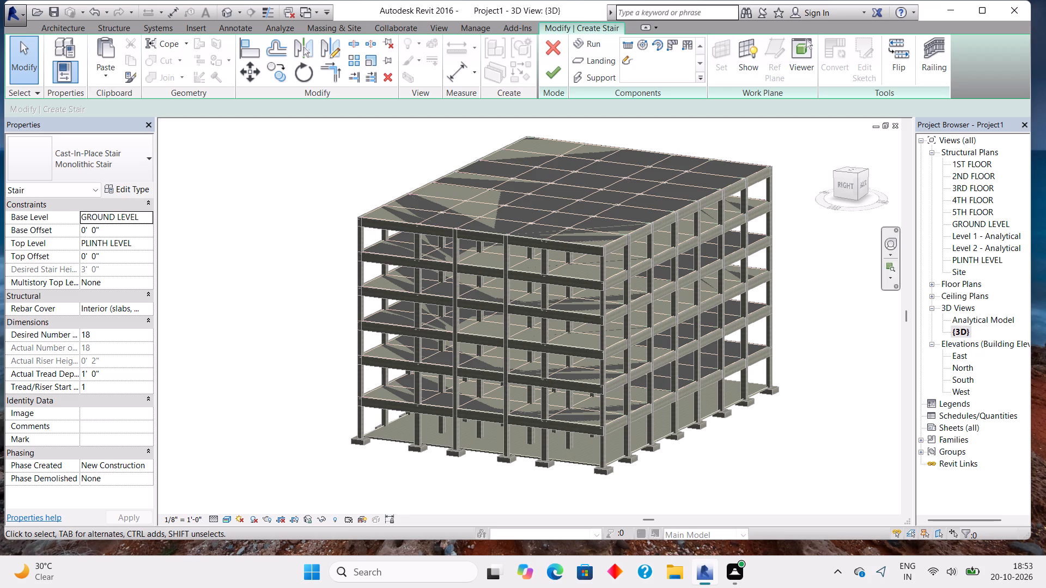
# Examine the building from other sides in 3D, and the stair's runs and landing in the PLINTH LEVEL plan.
pyautogui.keyDown('shift'); pyautogui.moveTo(754, 378); pyautogui.dragTo(694, 356, button='middle'); pyautogui.keyUp('shift')
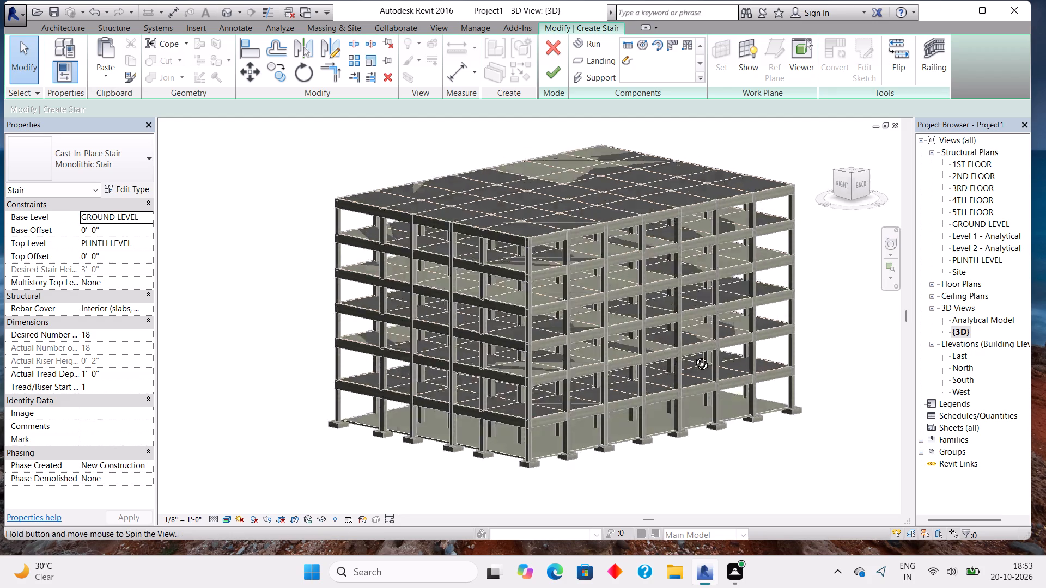
pyautogui.keyDown('shift'); pyautogui.moveTo(694, 356); pyautogui.dragTo(355, 343, button='middle'); pyautogui.keyUp('shift')
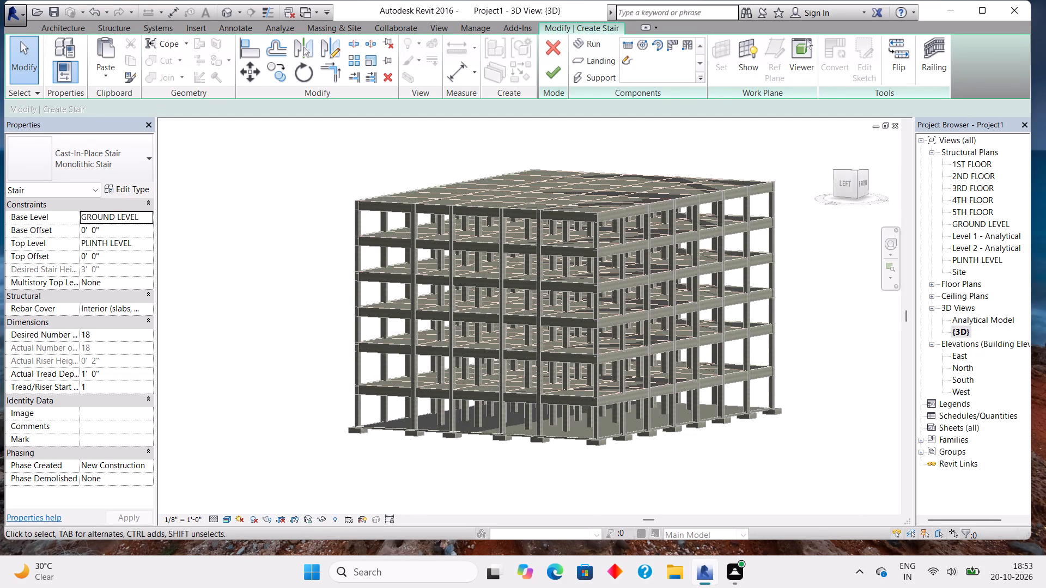
pyautogui.click(959, 266)
pyautogui.doubleClick(964, 259)
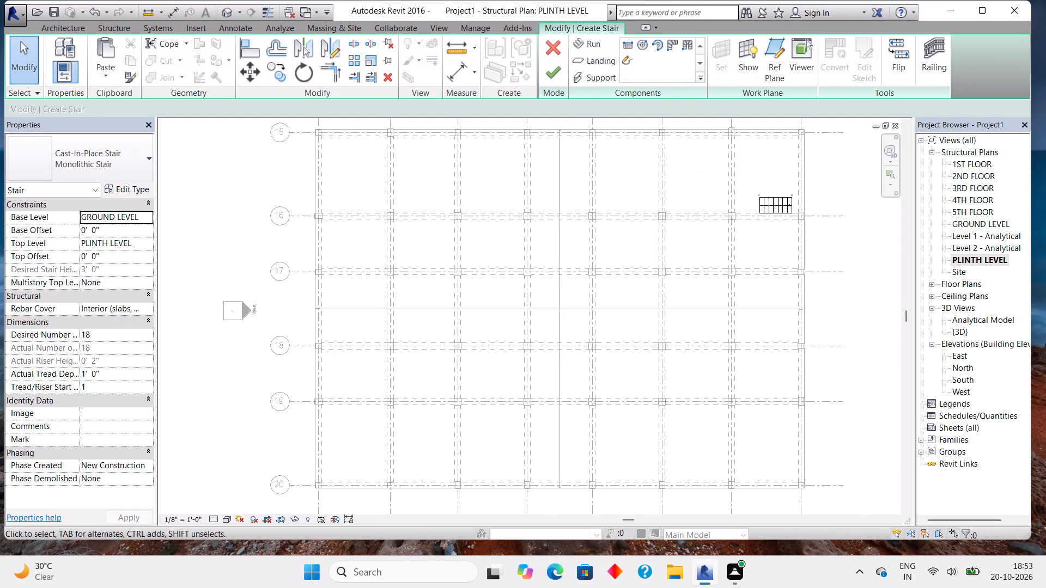
pyautogui.press('Escape')
pyautogui.press('Escape')
pyautogui.press('Escape')
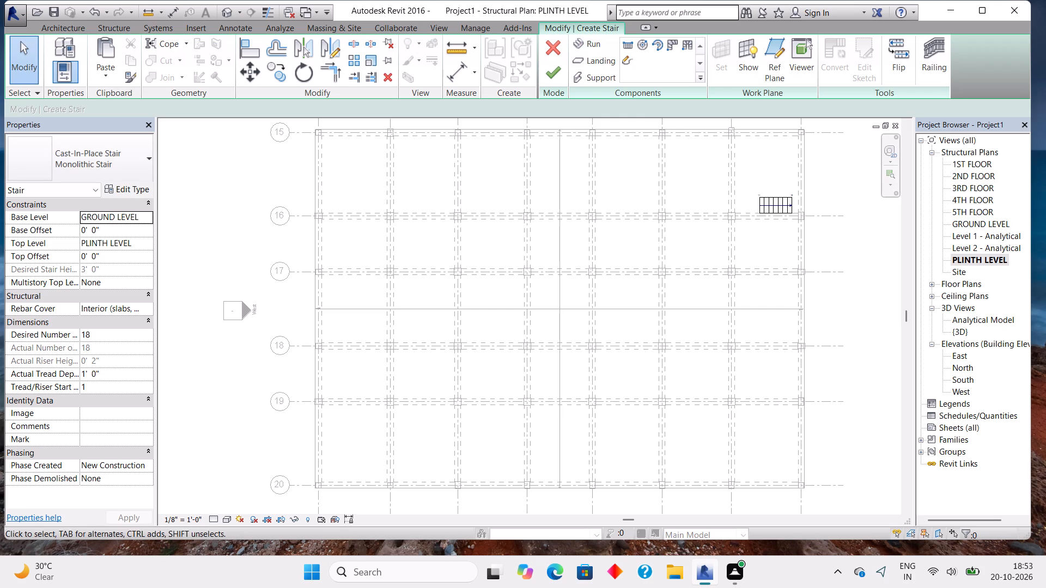
pyautogui.press('Escape')
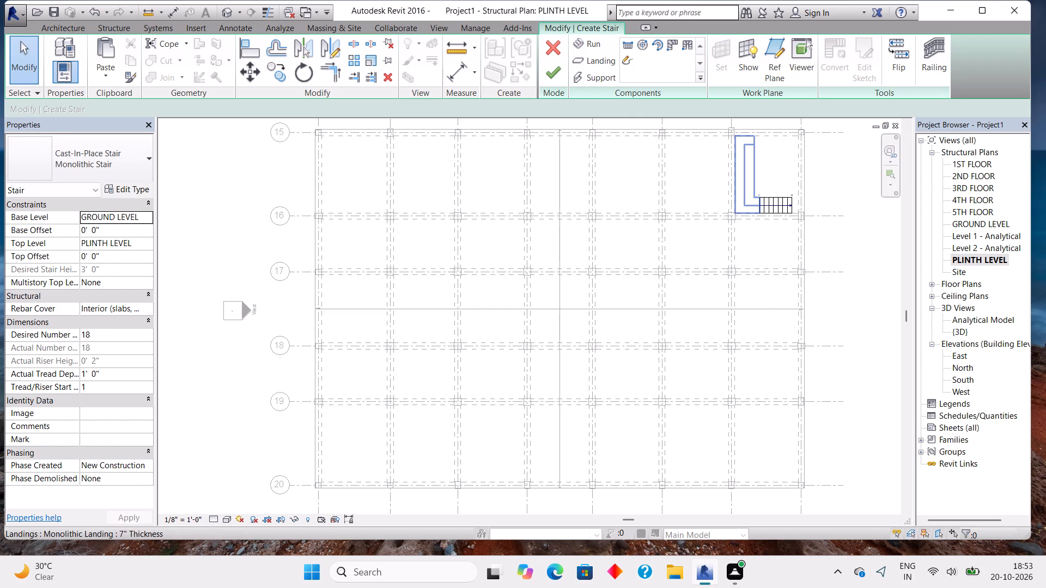
pyautogui.press('Escape')
pyautogui.press('Escape')
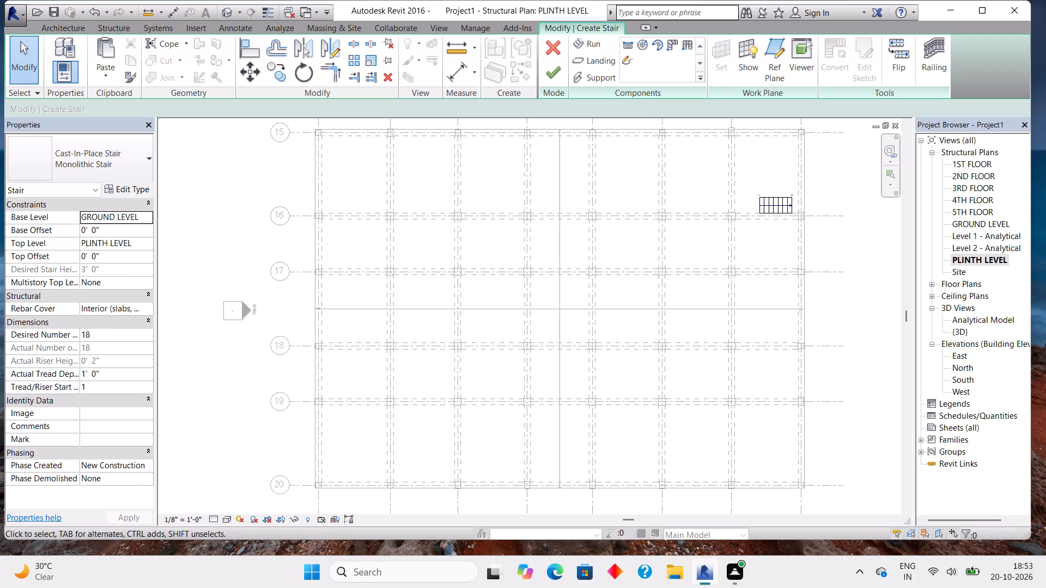
pyautogui.scroll(3, 759, 161)
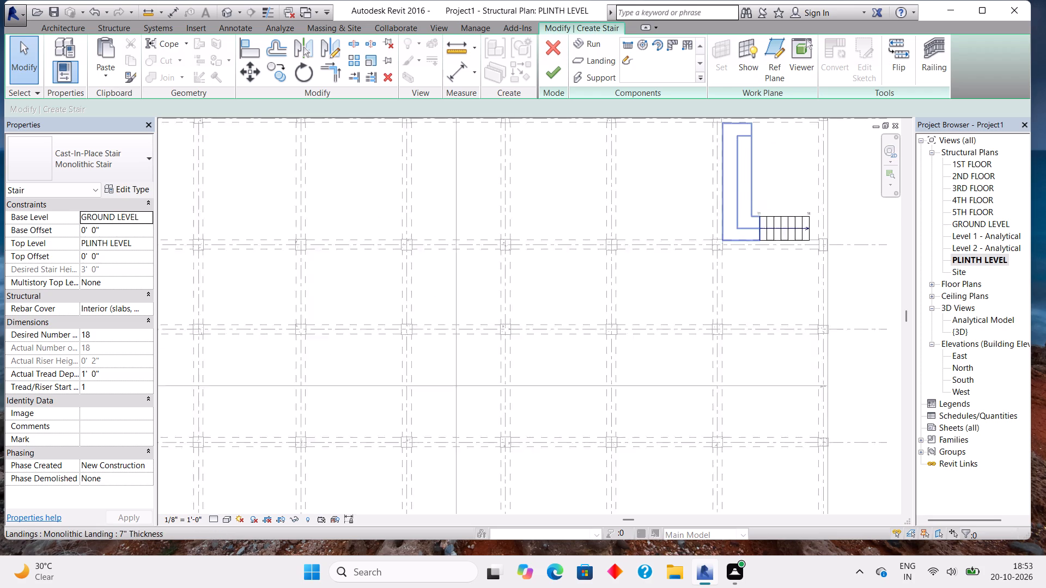
pyautogui.scroll(5, 759, 161)
pyautogui.moveTo(786, 156); pyautogui.dragTo(724, 245, button='middle')
pyautogui.press('Escape')
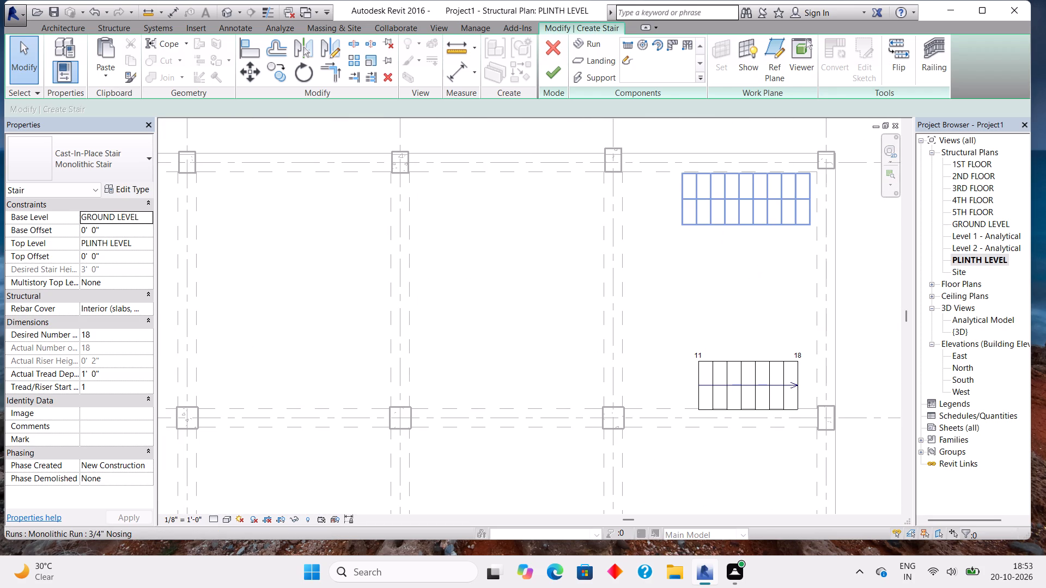
pyautogui.click(739, 204)
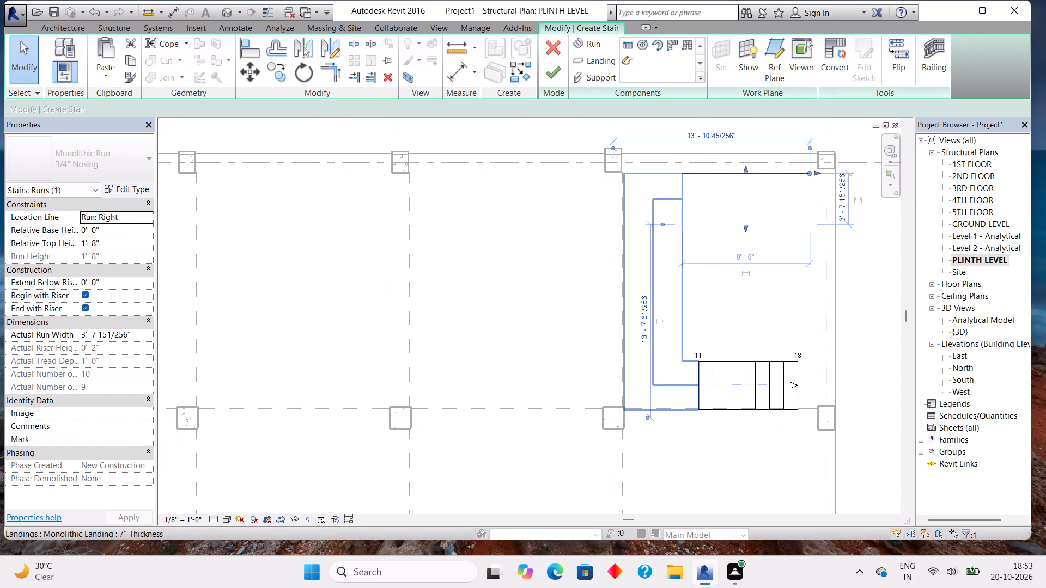
pyautogui.click(671, 234)
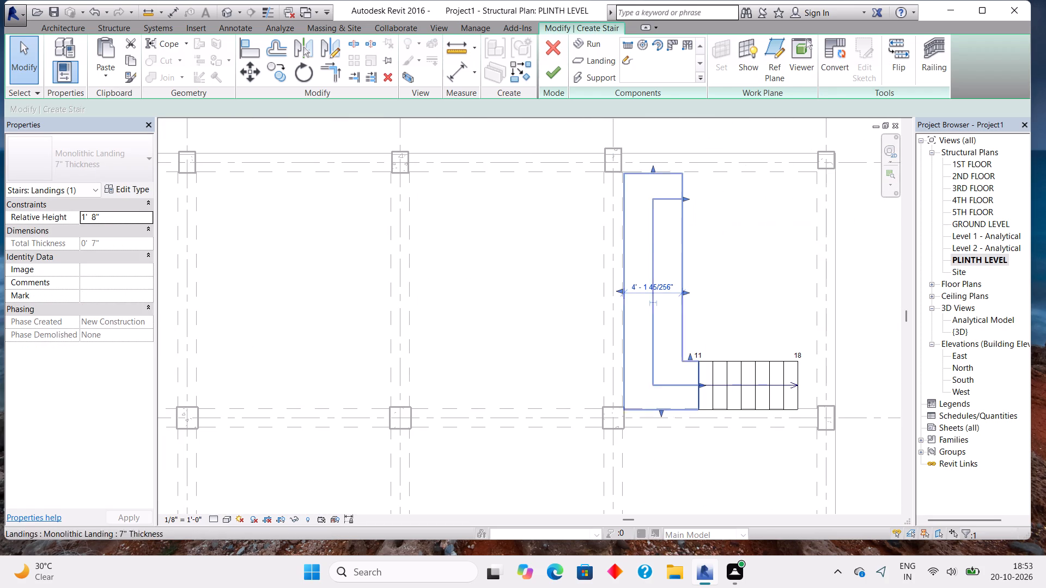
# Finish the stair edit to create the U-shaped cast-in-place stair in the corner bay between grid lines 7 and 8.
pyautogui.click(552, 71)
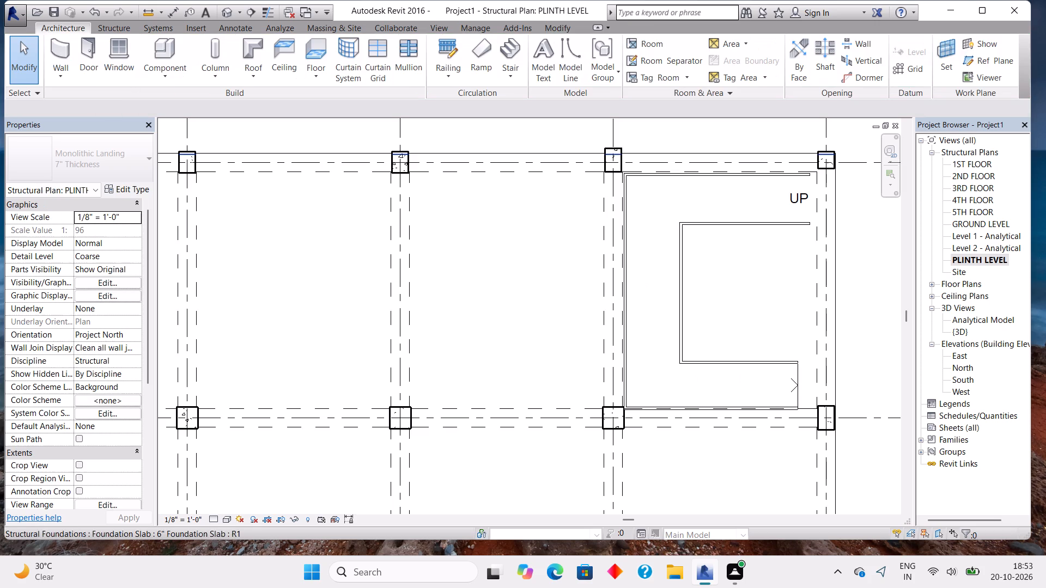
pyautogui.scroll(-6, 769, 267)
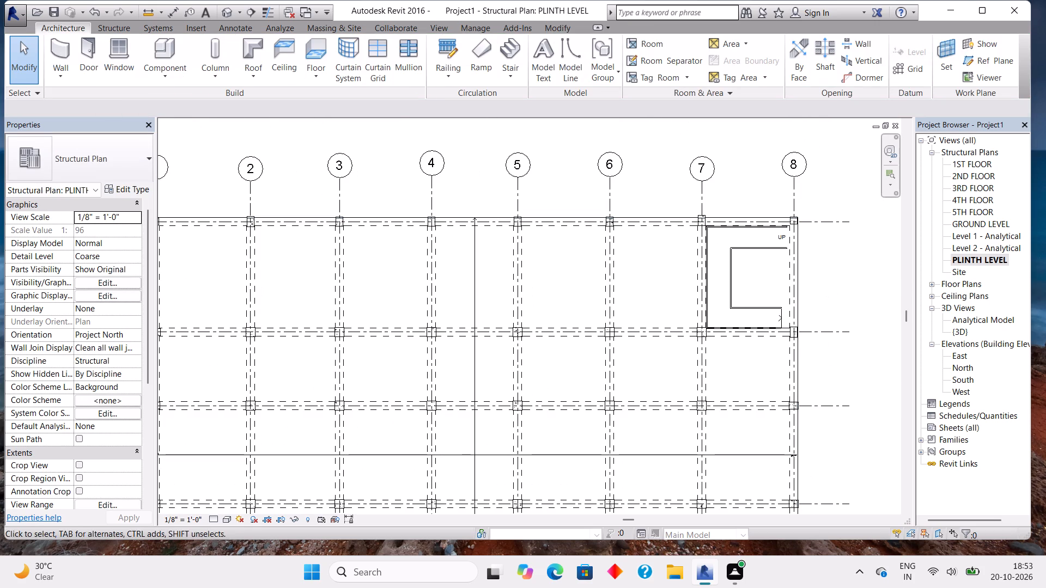
pyautogui.press('Escape')
pyautogui.press('Escape')
pyautogui.press('Escape')
pyautogui.press('Escape')
pyautogui.press('Escape')
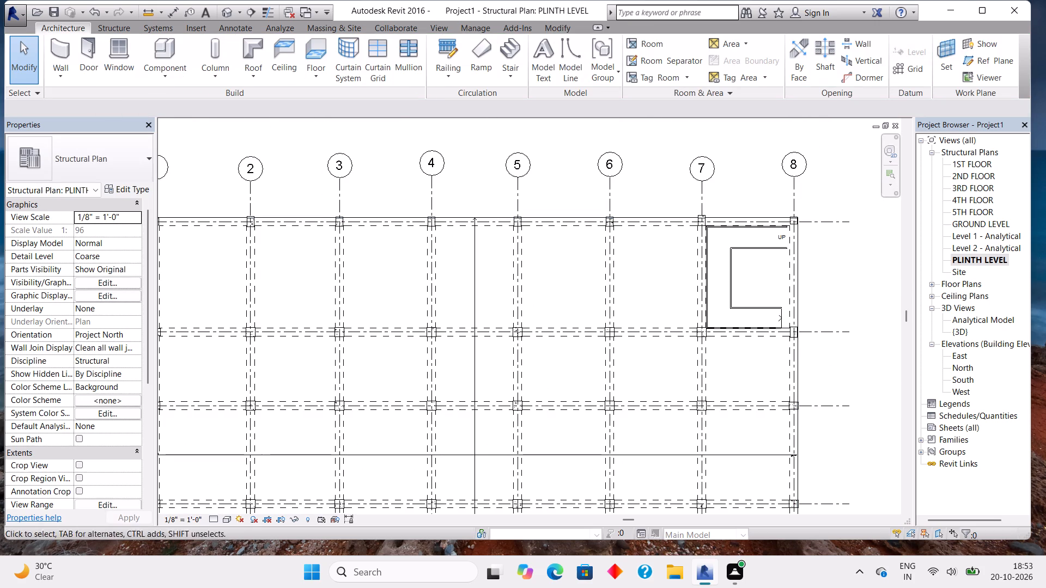
# Inspect the building from several sides in the 3D view to look for the new stair.
pyautogui.doubleClick(960, 334)
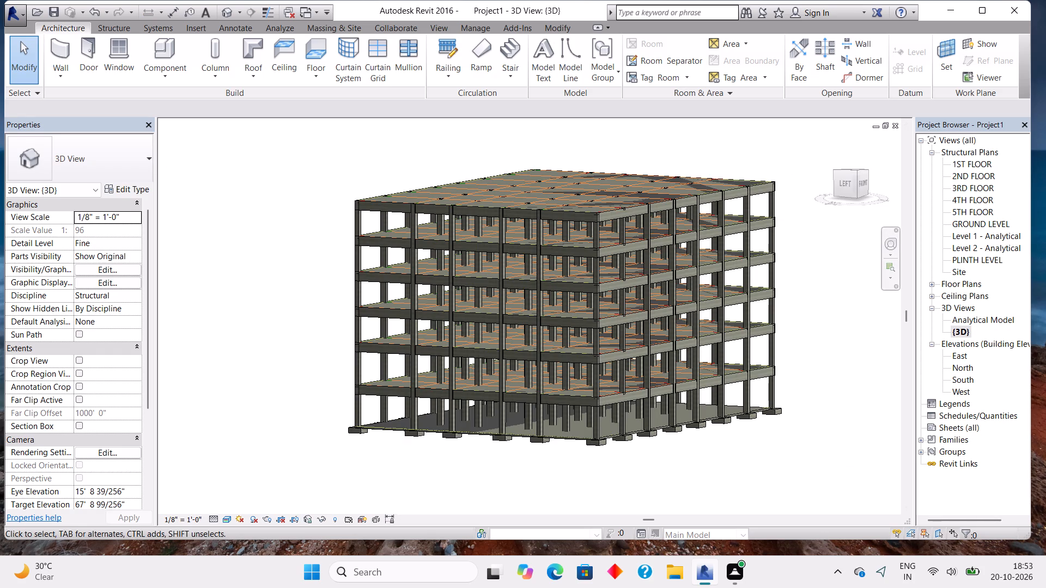
pyautogui.keyDown('shift'); pyautogui.moveTo(837, 378); pyautogui.dragTo(635, 390, button='middle'); pyautogui.keyUp('shift')
pyautogui.keyDown('shift'); pyautogui.scroll(1, 835, 378); pyautogui.keyUp('shift')
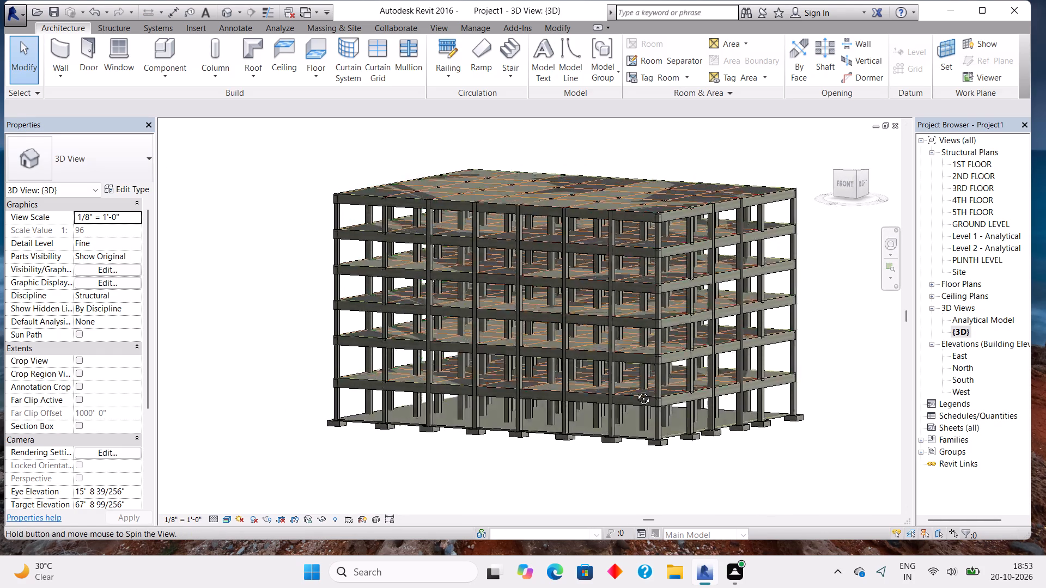
pyautogui.keyDown('shift'); pyautogui.moveTo(635, 390); pyautogui.dragTo(920, 365, button='middle'); pyautogui.keyUp('shift')
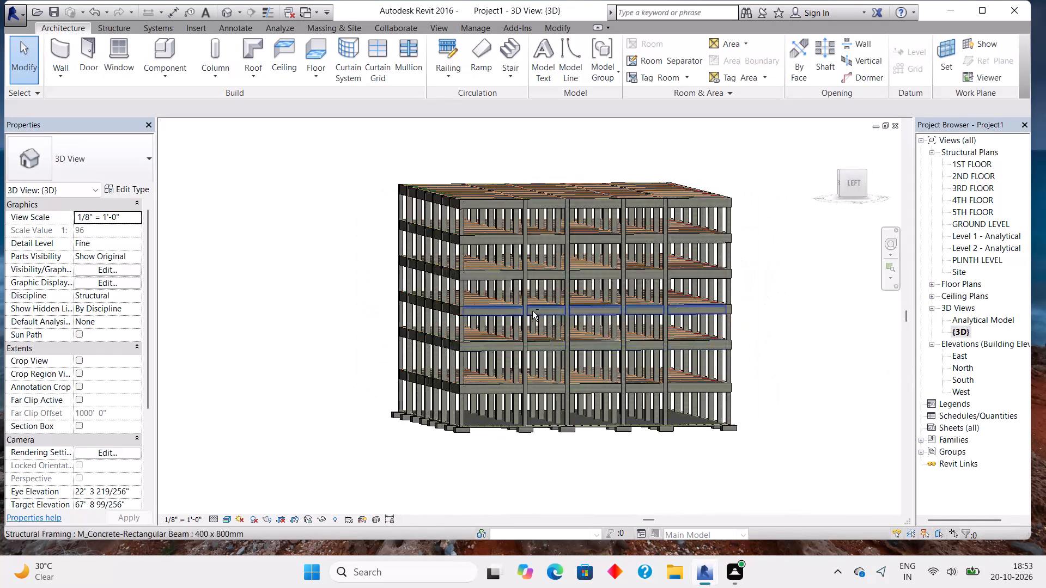
pyautogui.keyDown('shift'); pyautogui.moveTo(536, 313); pyautogui.dragTo(841, 340, button='middle'); pyautogui.keyUp('shift')
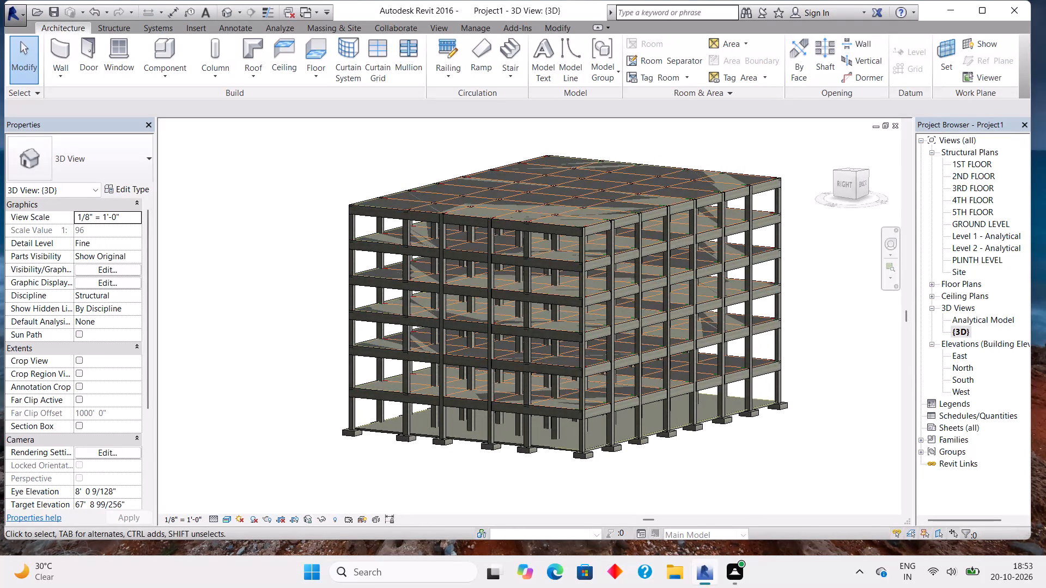
# Examine the corner stair and the foundation slab around it in the PLINTH LEVEL structural plan, leaving nothing selected.
pyautogui.click(976, 267)
pyautogui.doubleClick(980, 252)
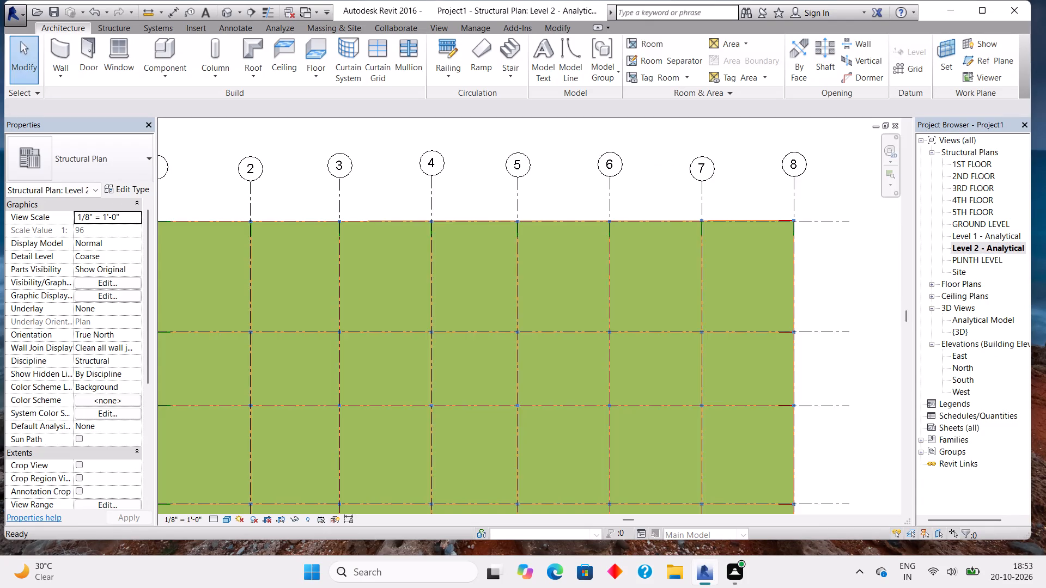
pyautogui.doubleClick(987, 255)
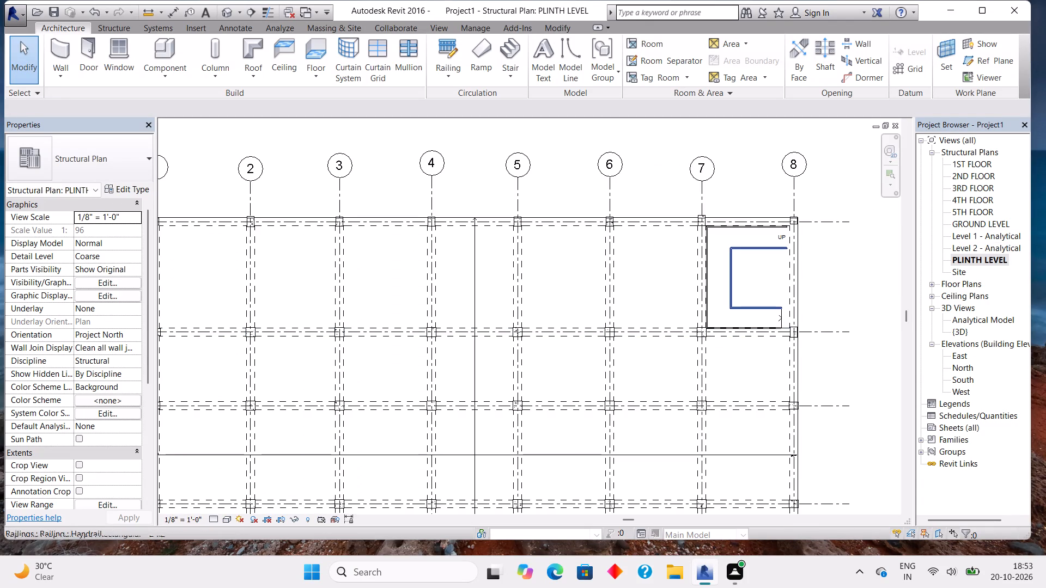
pyautogui.click(754, 244)
pyautogui.click(761, 238)
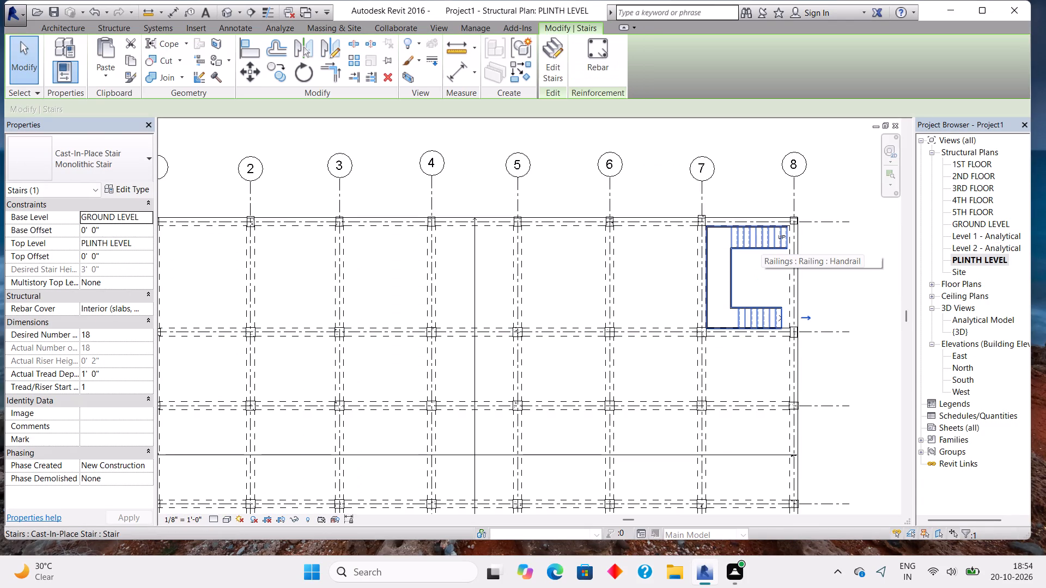
pyautogui.click(780, 293)
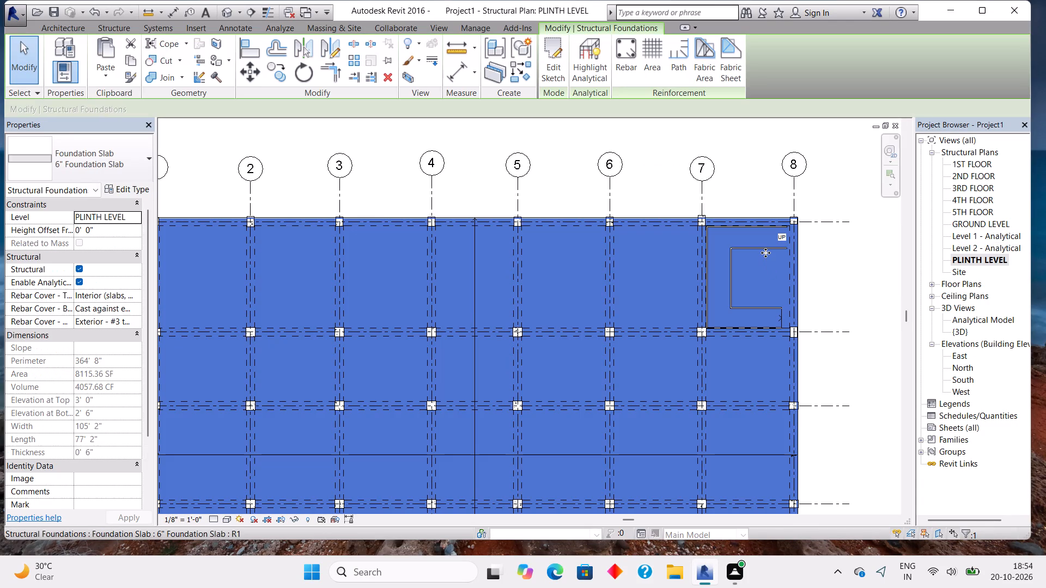
pyautogui.press('Escape')
pyautogui.press('Escape')
pyautogui.press('Escape')
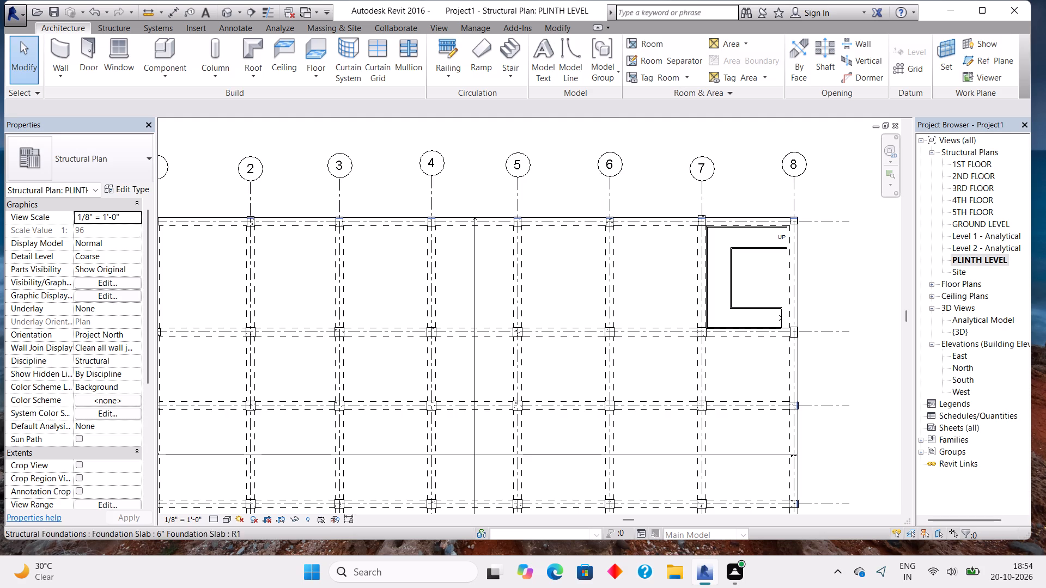
pyautogui.press('Escape')
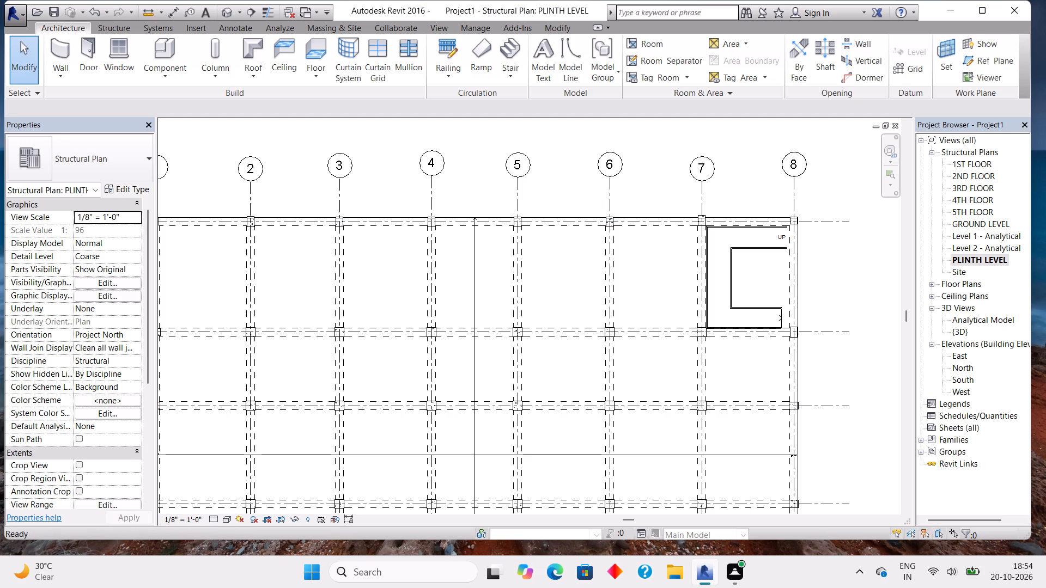
# Review the PLINTH LEVEL plan's model category visibility overrides, including the cut pattern override for Walls.
pyautogui.click(117, 285)
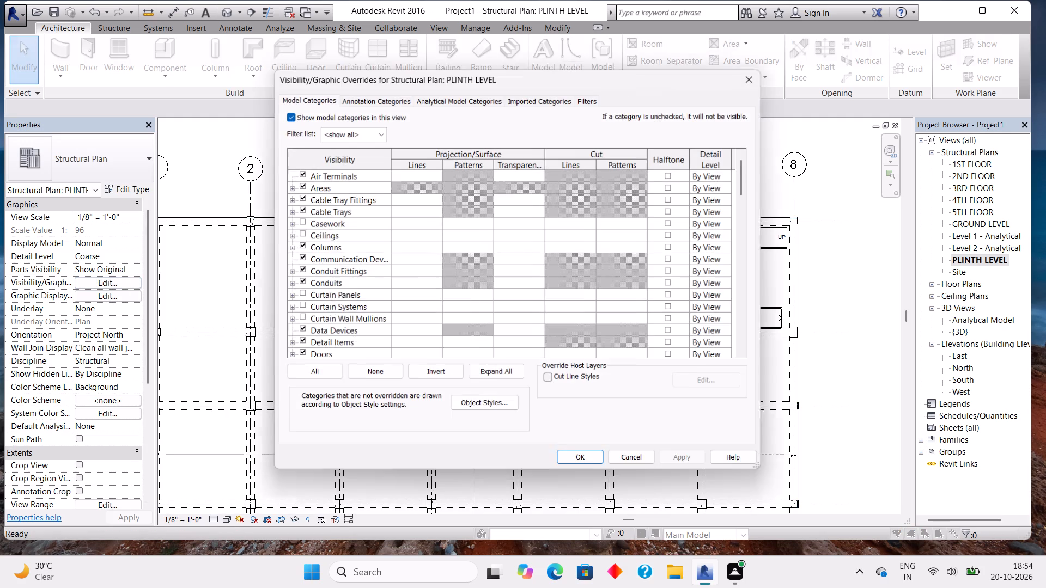
pyautogui.scroll(-20, 652, 255)
pyautogui.scroll(-10, 652, 255)
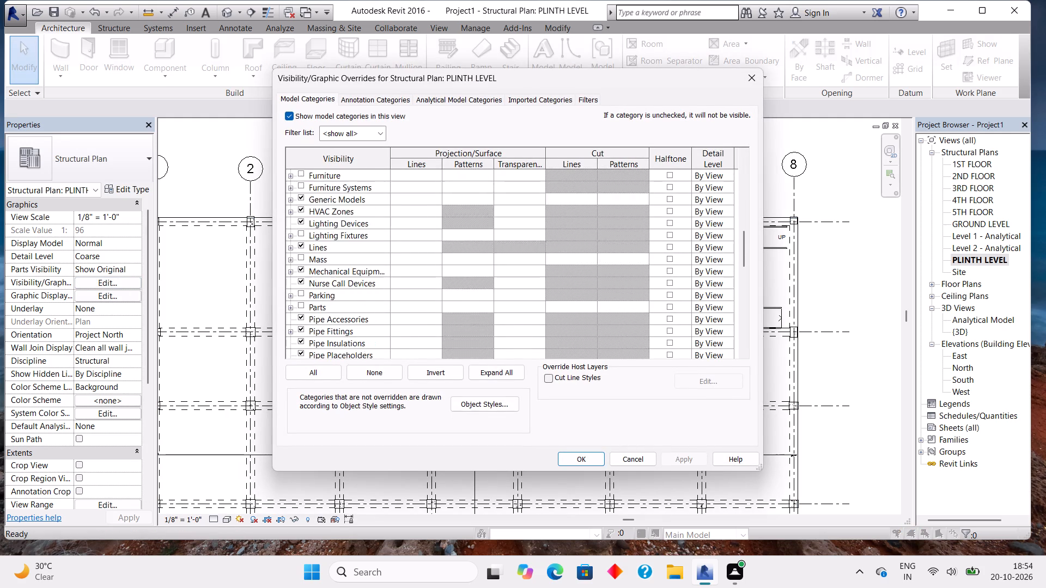
pyautogui.scroll(-20, 652, 255)
pyautogui.scroll(-20, 652, 255)
pyautogui.scroll(-2, 652, 255)
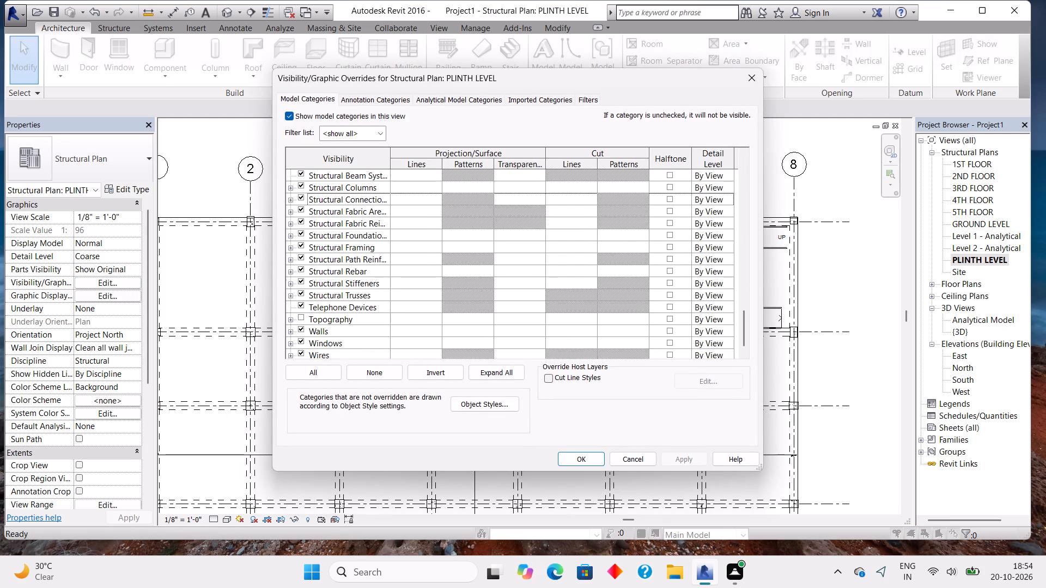
pyautogui.scroll(-9, 651, 255)
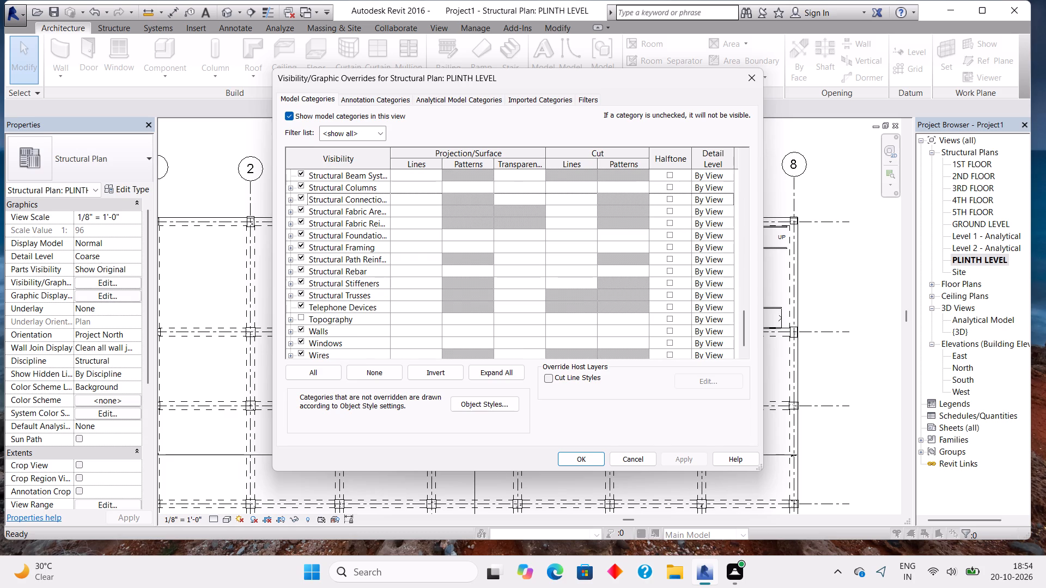
pyautogui.click(702, 322)
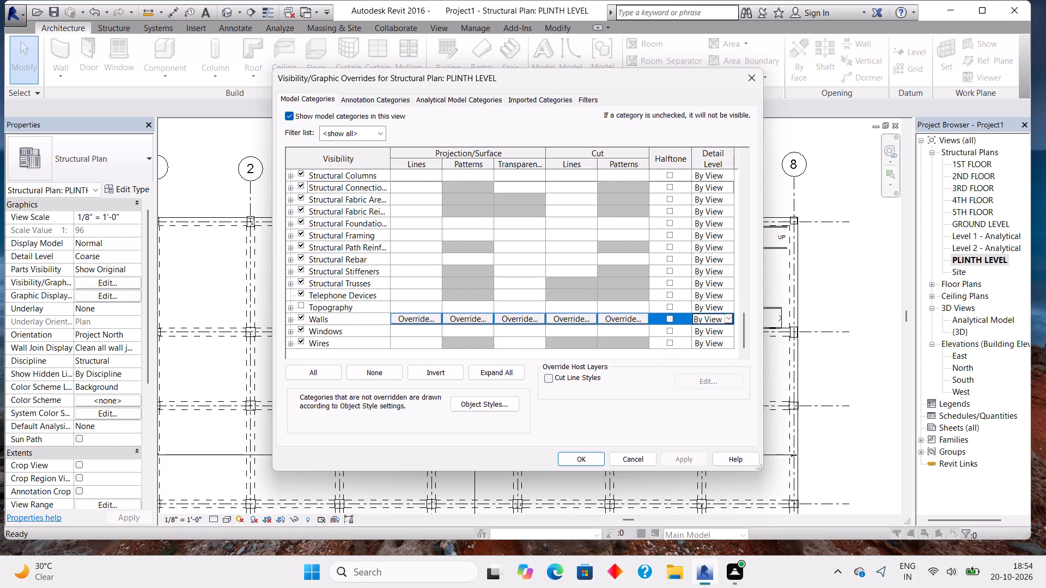
pyautogui.click(624, 318)
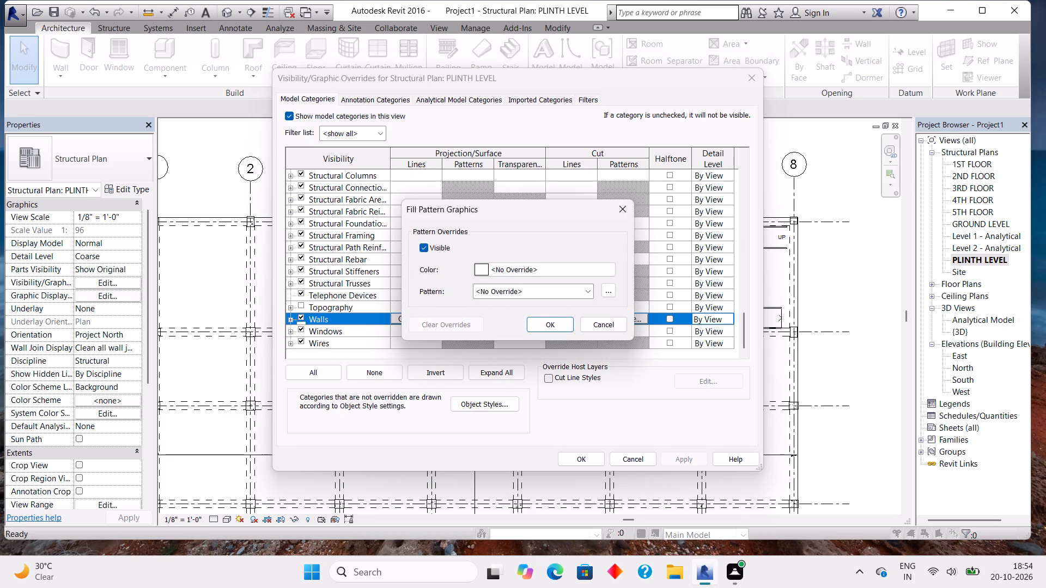
pyautogui.click(737, 106)
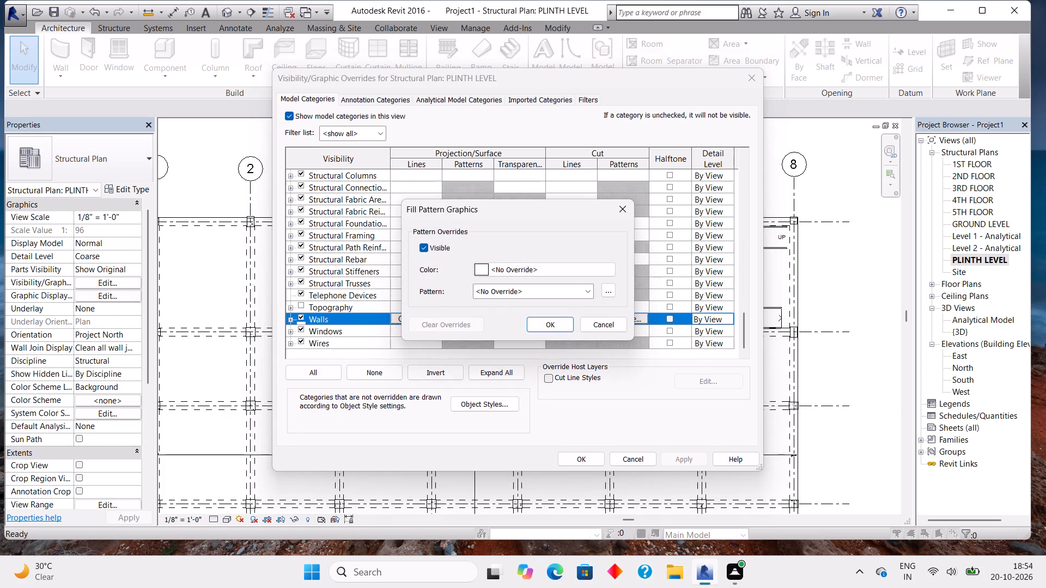
pyautogui.click(745, 85)
pyautogui.click(622, 209)
pyautogui.click(761, 70)
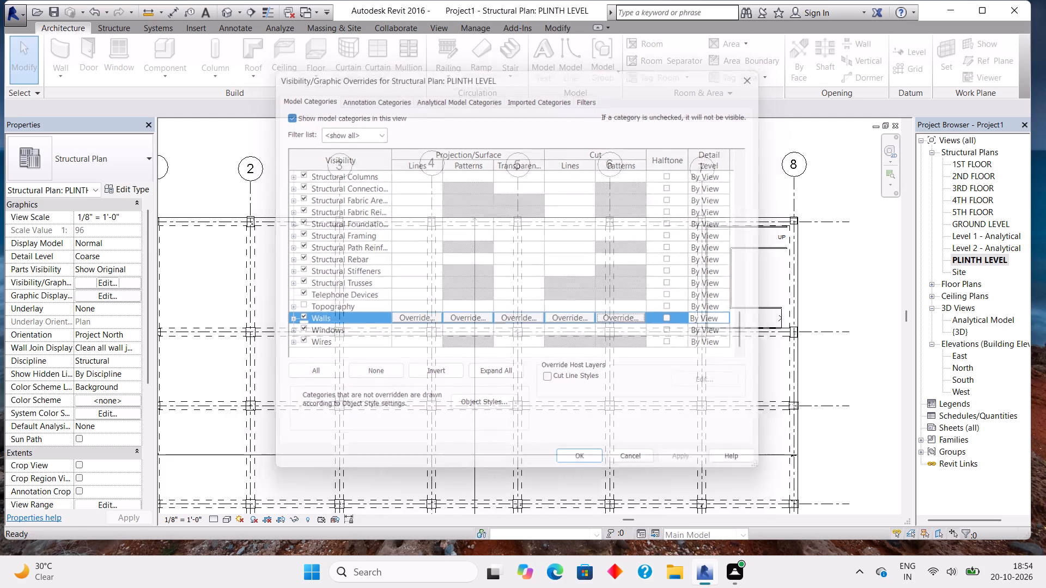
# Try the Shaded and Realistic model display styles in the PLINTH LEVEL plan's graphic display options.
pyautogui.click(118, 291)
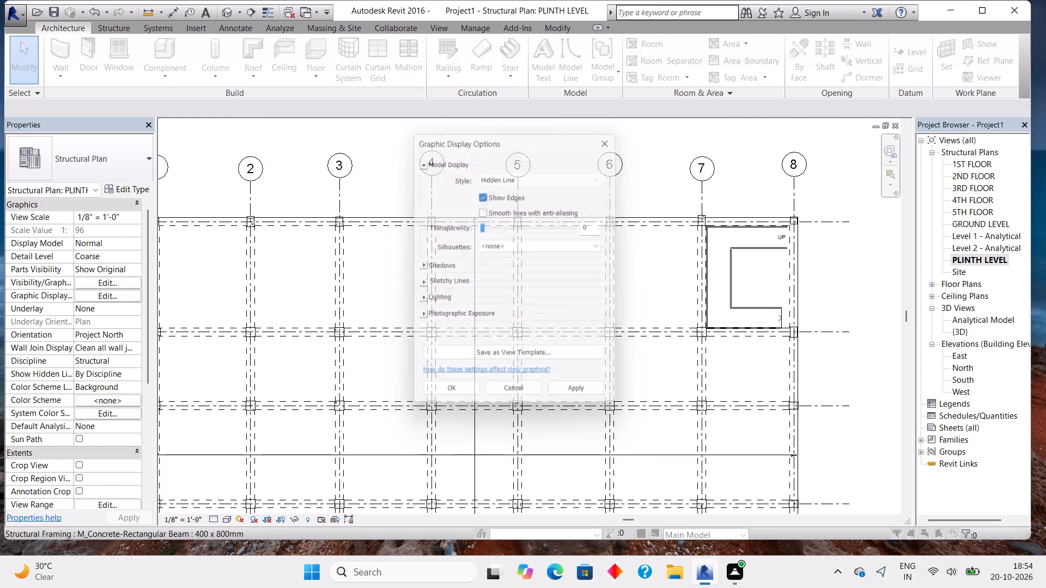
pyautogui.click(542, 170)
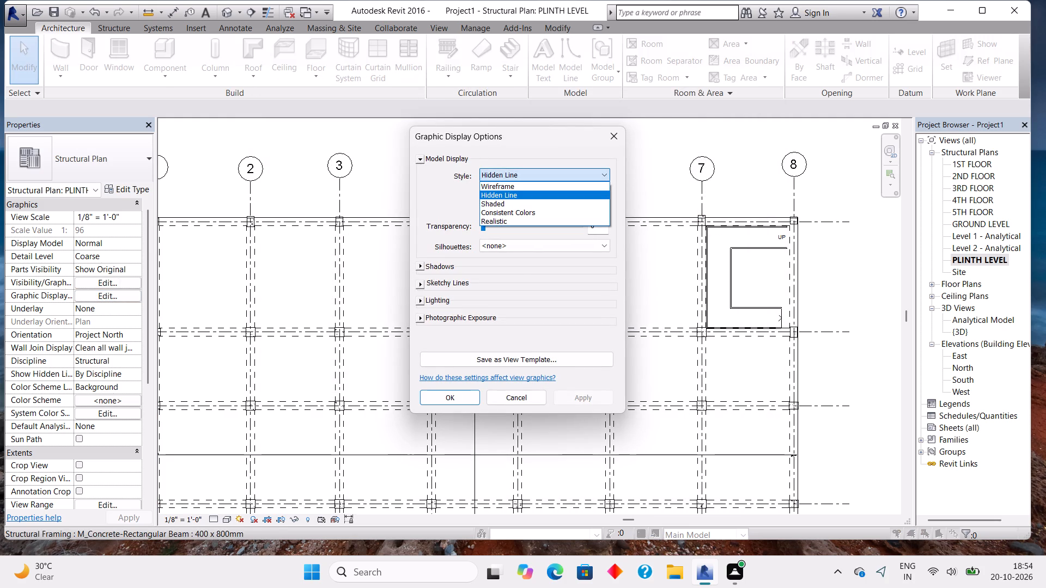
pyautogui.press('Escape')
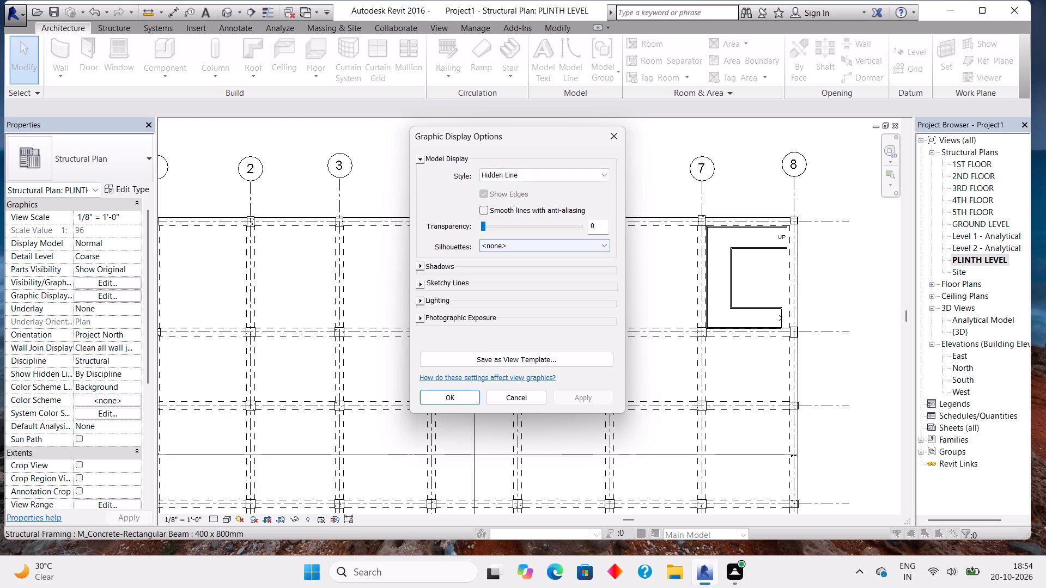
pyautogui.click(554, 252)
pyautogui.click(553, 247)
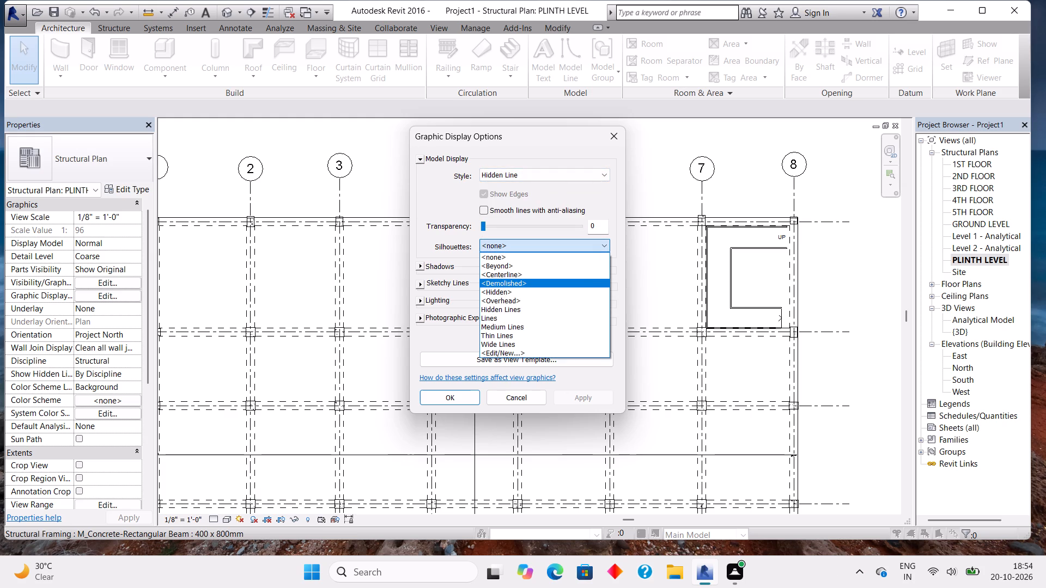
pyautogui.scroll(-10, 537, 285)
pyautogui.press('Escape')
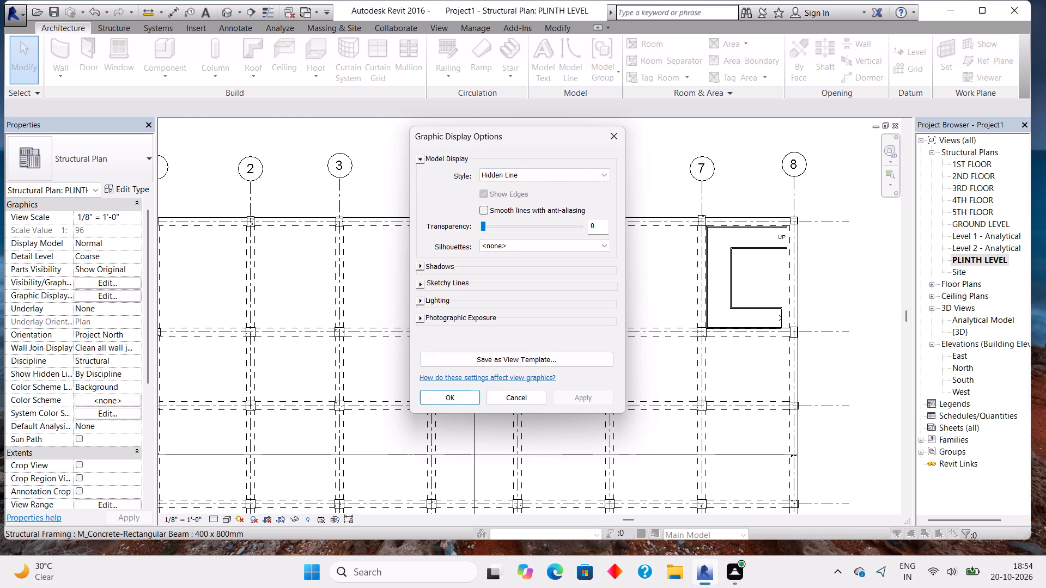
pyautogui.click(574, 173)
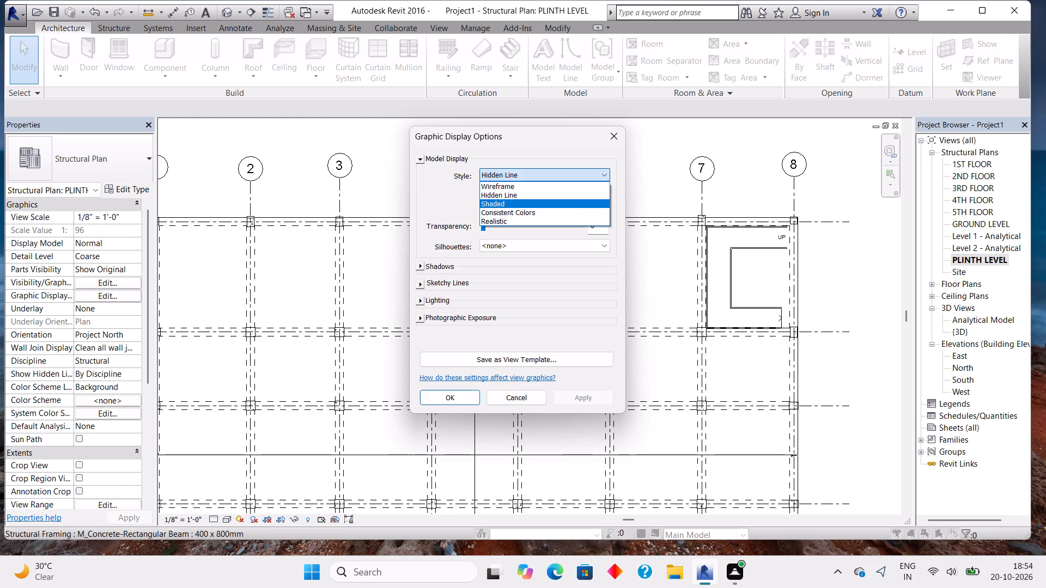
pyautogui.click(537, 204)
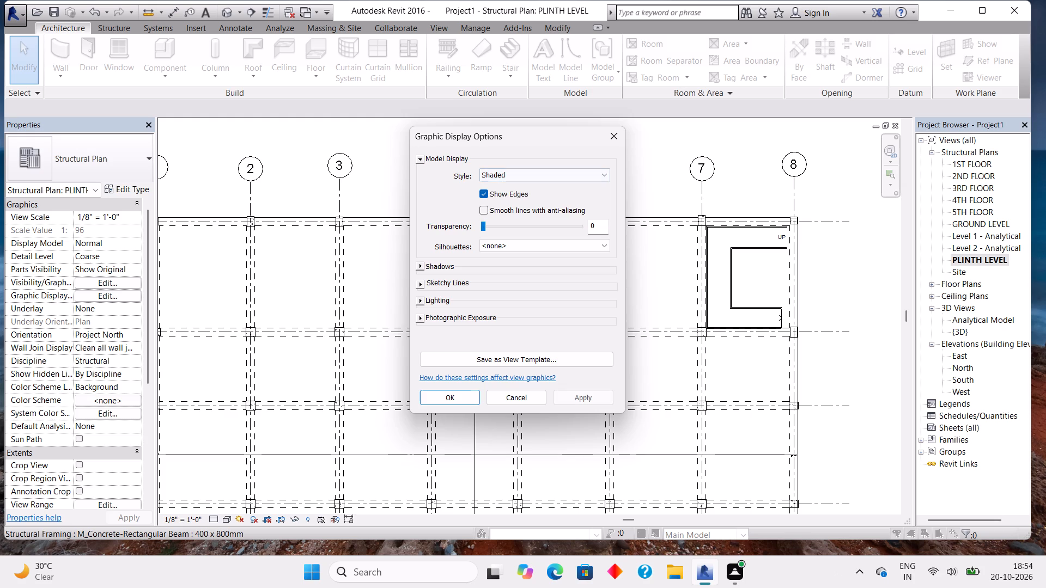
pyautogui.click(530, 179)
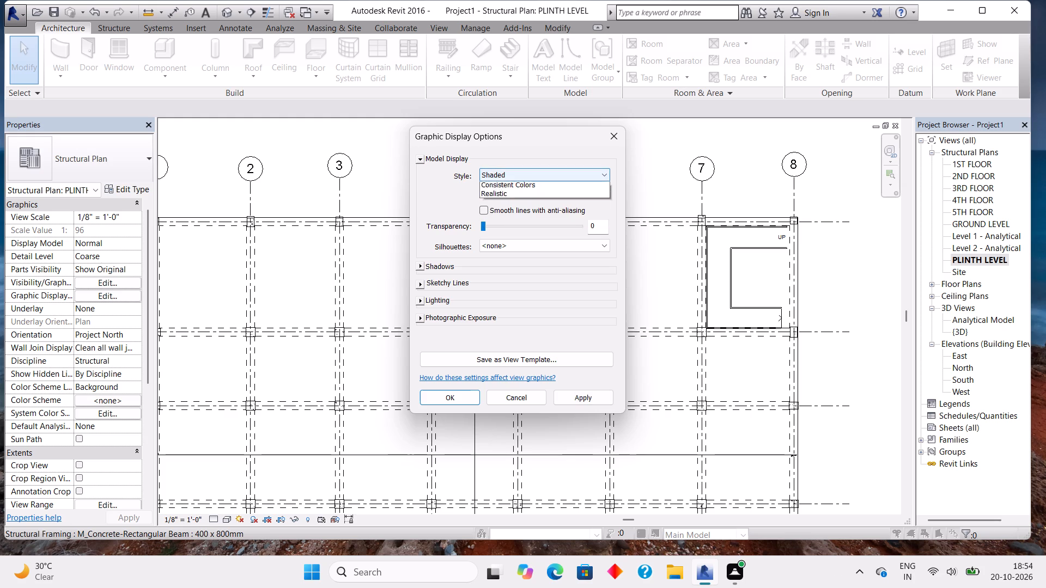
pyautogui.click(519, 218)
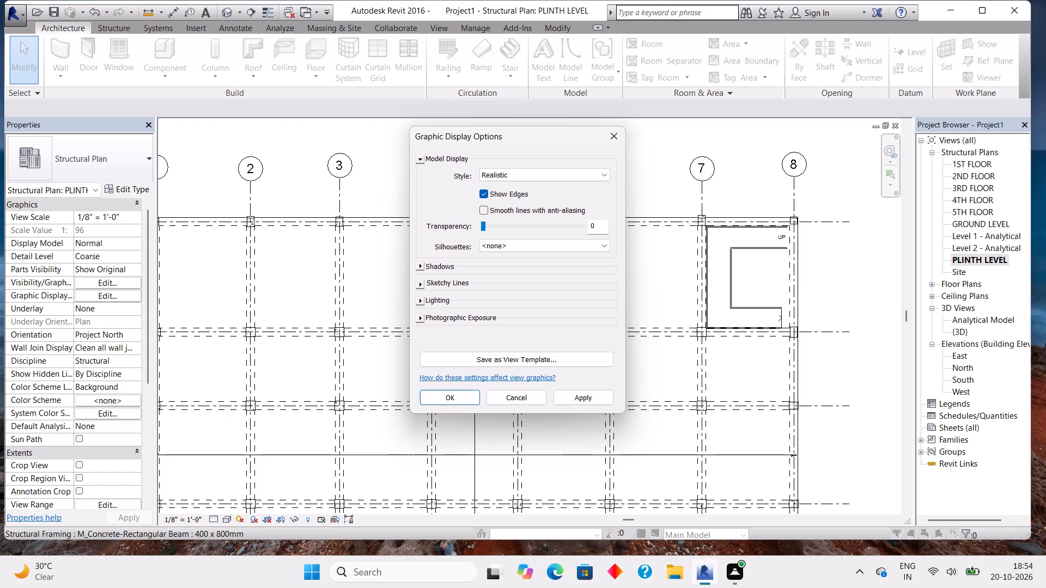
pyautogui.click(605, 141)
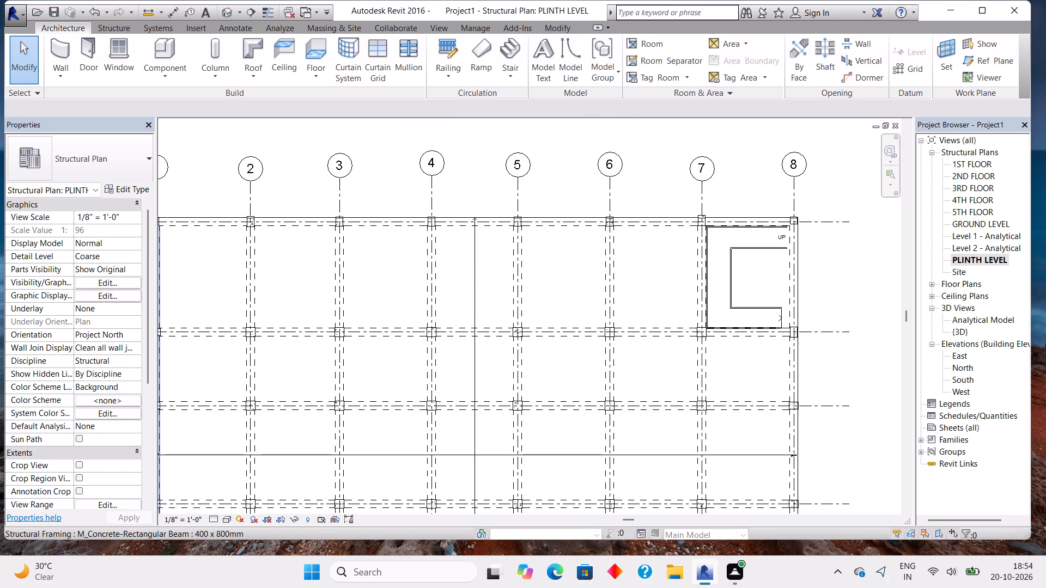
# Review the available phase filters and phases for the PLINTH LEVEL plan.
pyautogui.scroll(-7, 94, 359)
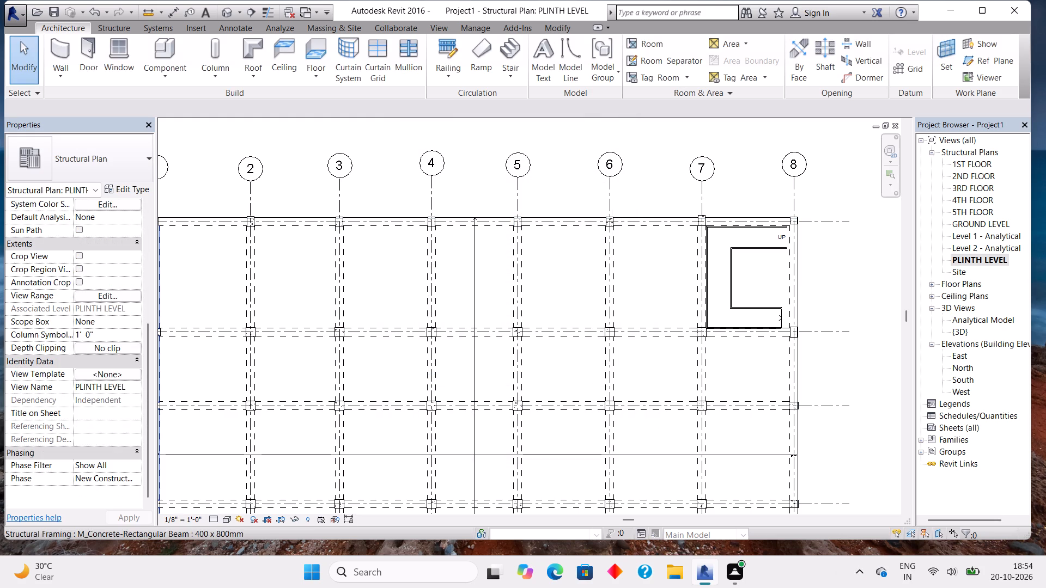
pyautogui.click(107, 463)
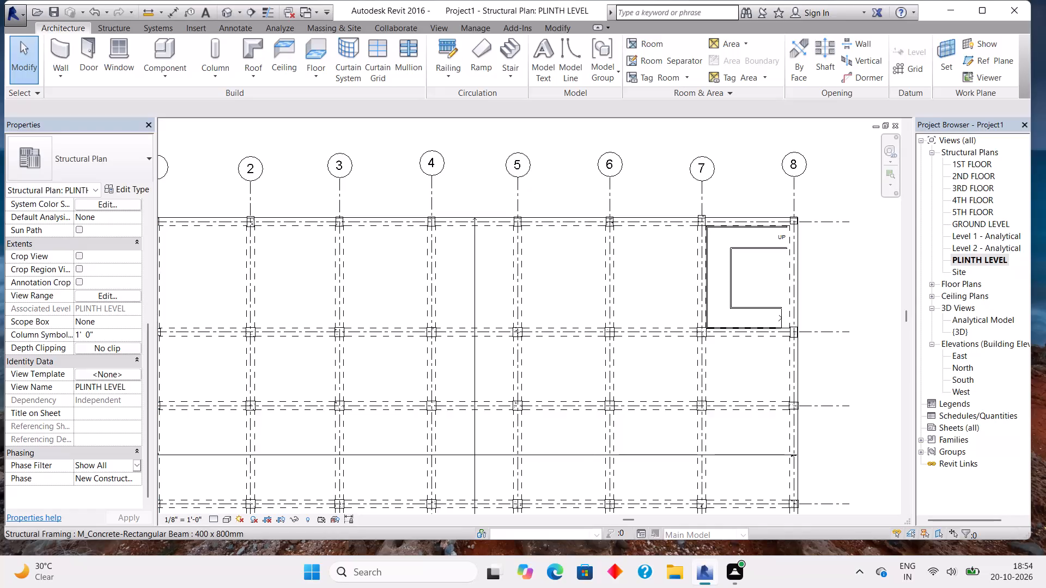
pyautogui.click(136, 468)
pyautogui.scroll(-9, 108, 495)
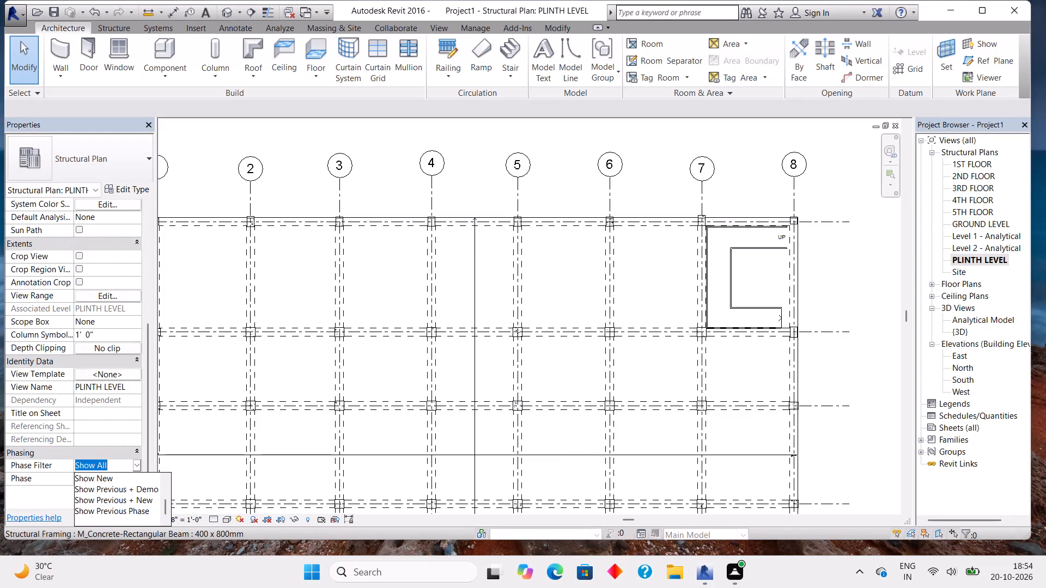
pyautogui.click(52, 494)
pyautogui.click(105, 479)
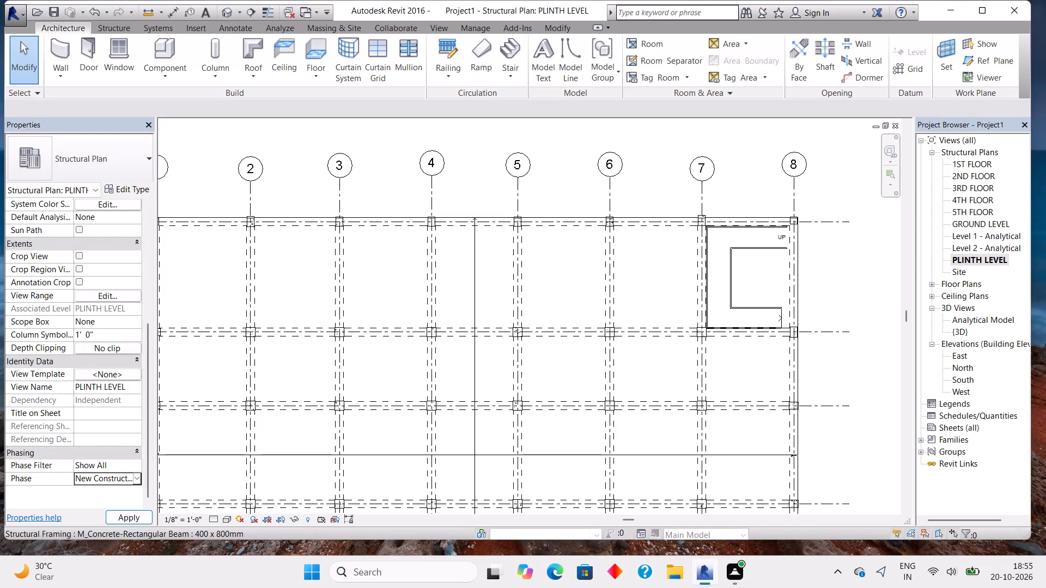
pyautogui.click(135, 480)
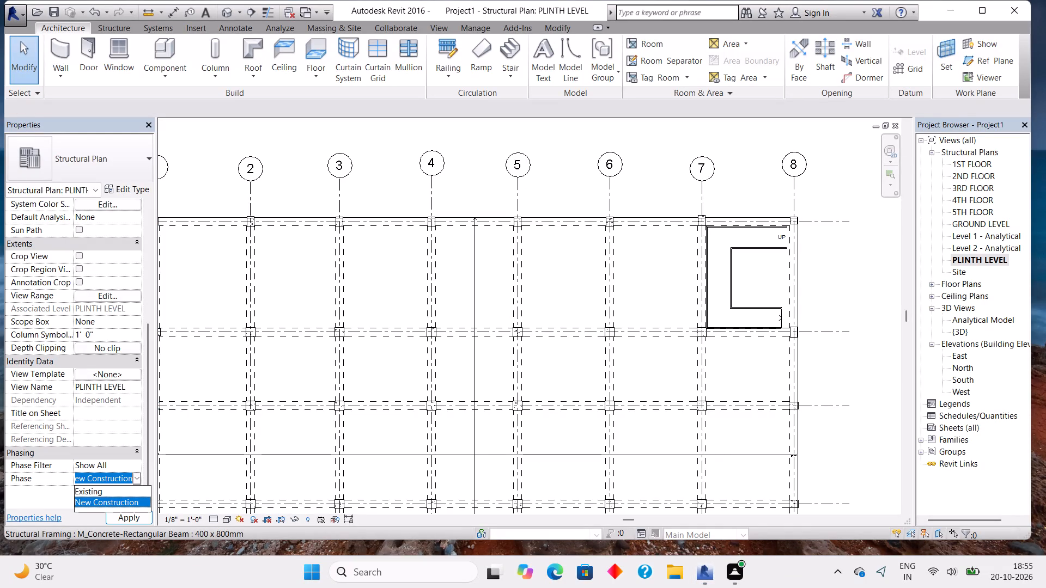
pyautogui.scroll(-4, 115, 488)
pyautogui.click(121, 390)
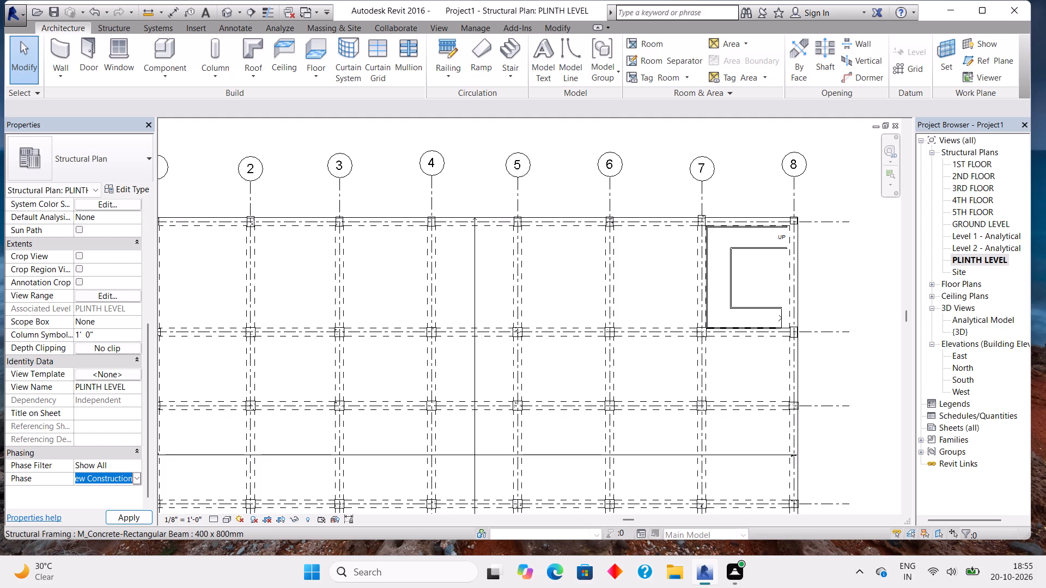
# Review the available view templates and the Structural Plan type properties for the PLINTH LEVEL plan.
pyautogui.click(120, 370)
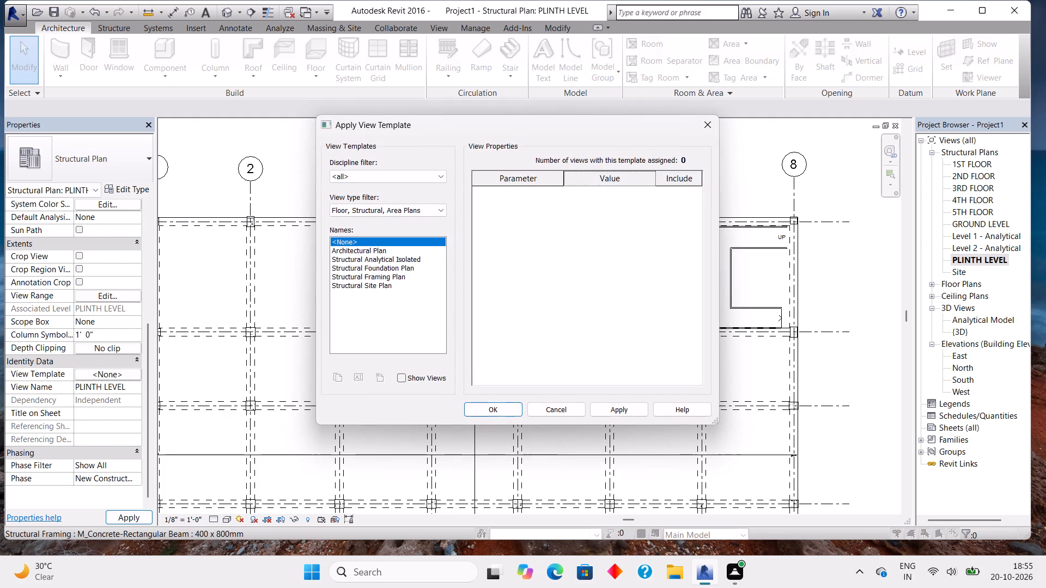
pyautogui.click(711, 119)
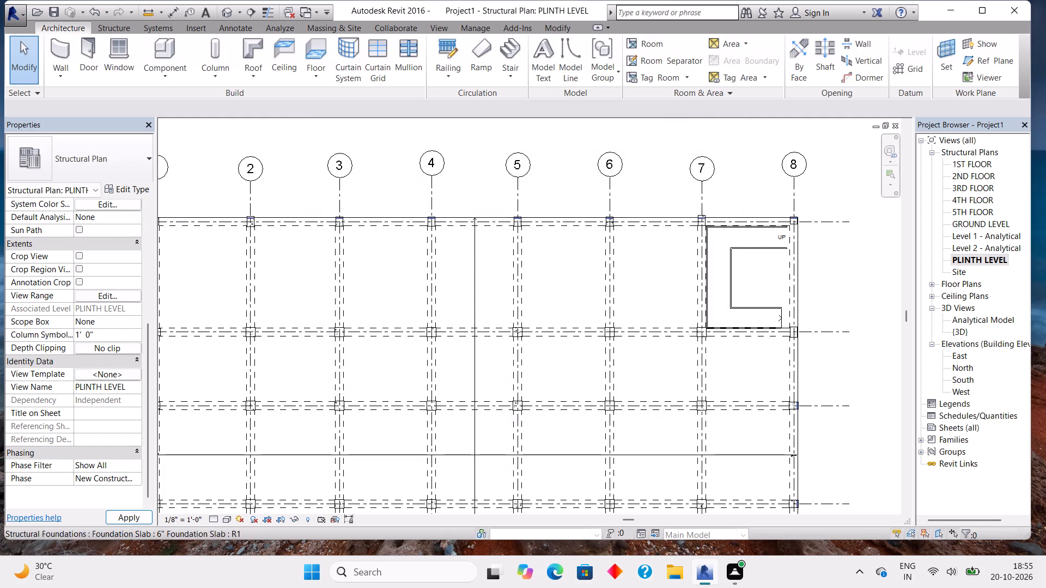
pyautogui.scroll(3, 17, 357)
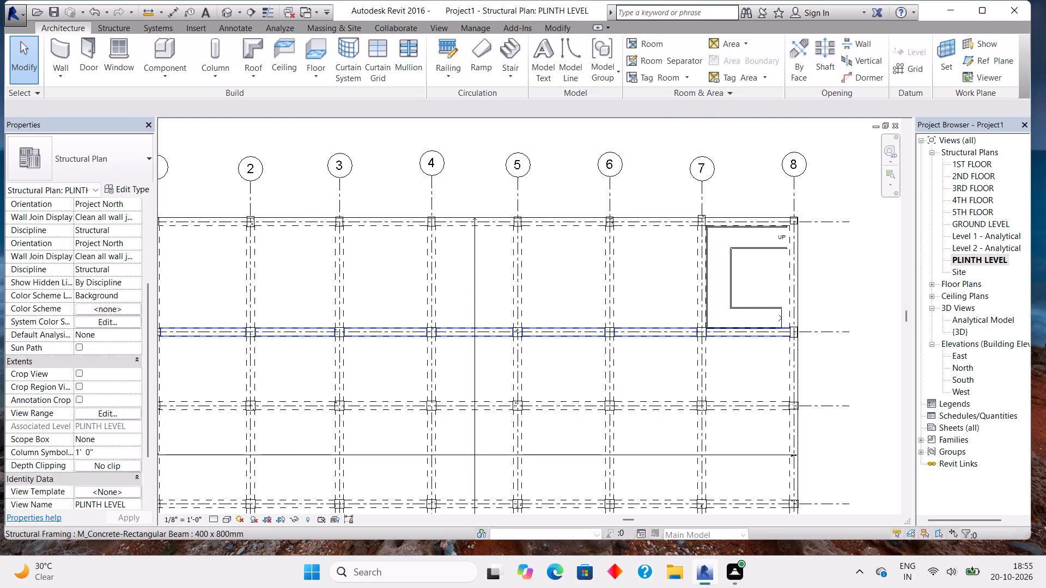
pyautogui.scroll(4, 37, 368)
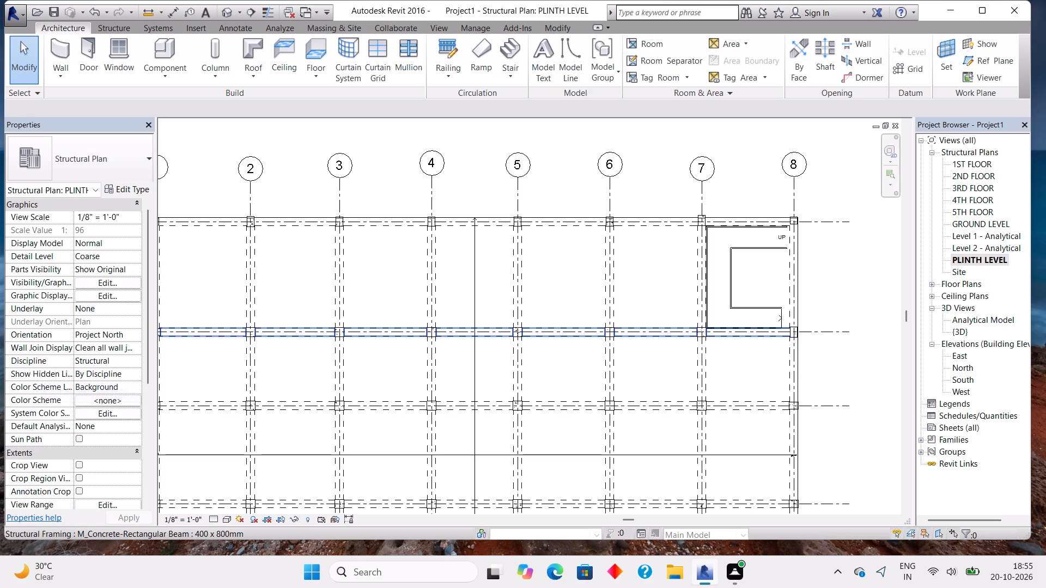
pyautogui.scroll(3, 111, 406)
pyautogui.click(122, 192)
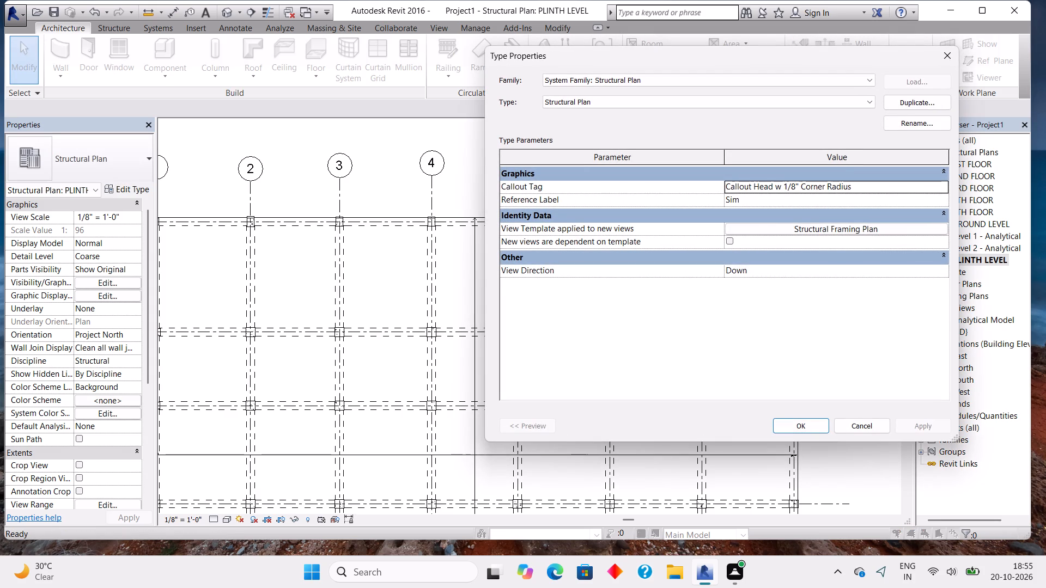
pyautogui.click(942, 54)
# Inspect the corner stair's railing, open the stair for editing to check its lower run, and finish without changing it.
pyautogui.scroll(-4, 556, 388)
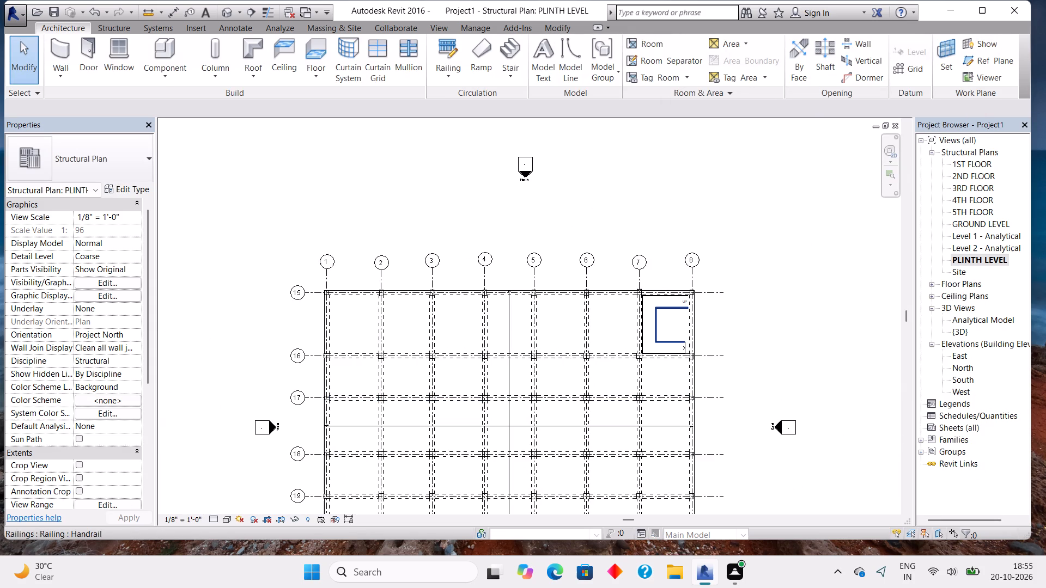
pyautogui.click(658, 313)
pyautogui.click(671, 297)
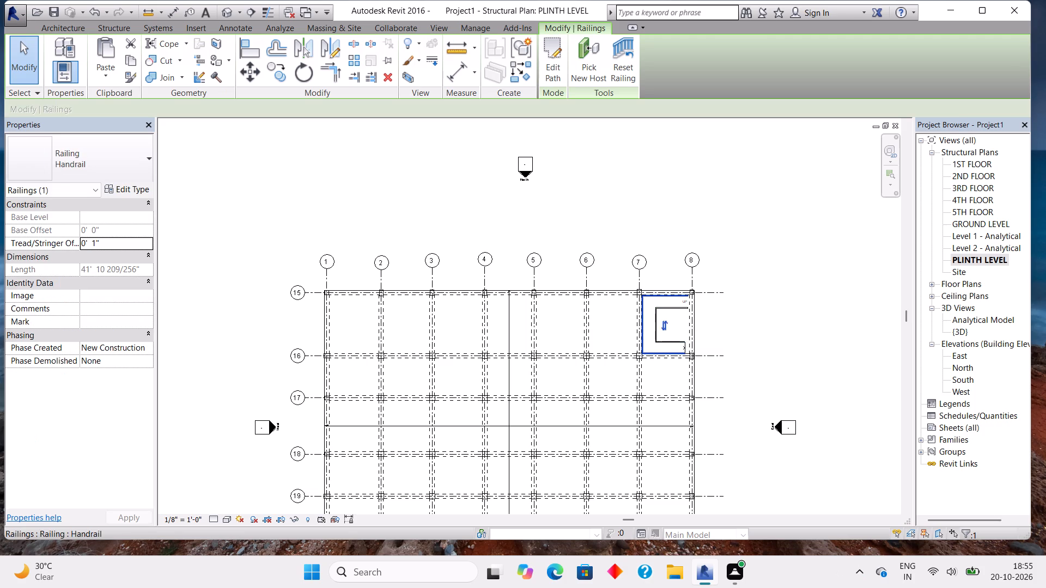
pyautogui.scroll(9, 673, 300)
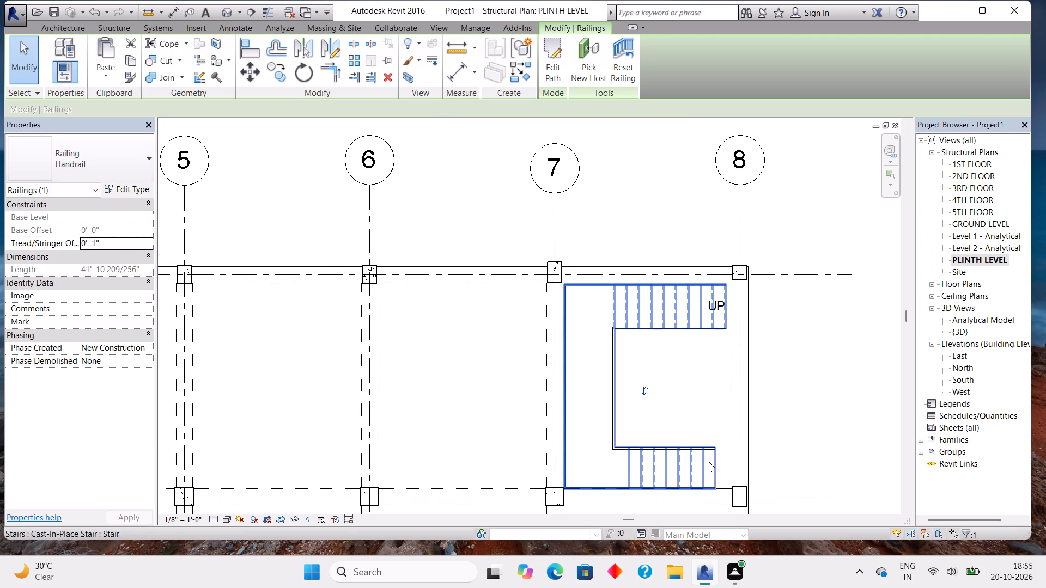
pyautogui.doubleClick(686, 304)
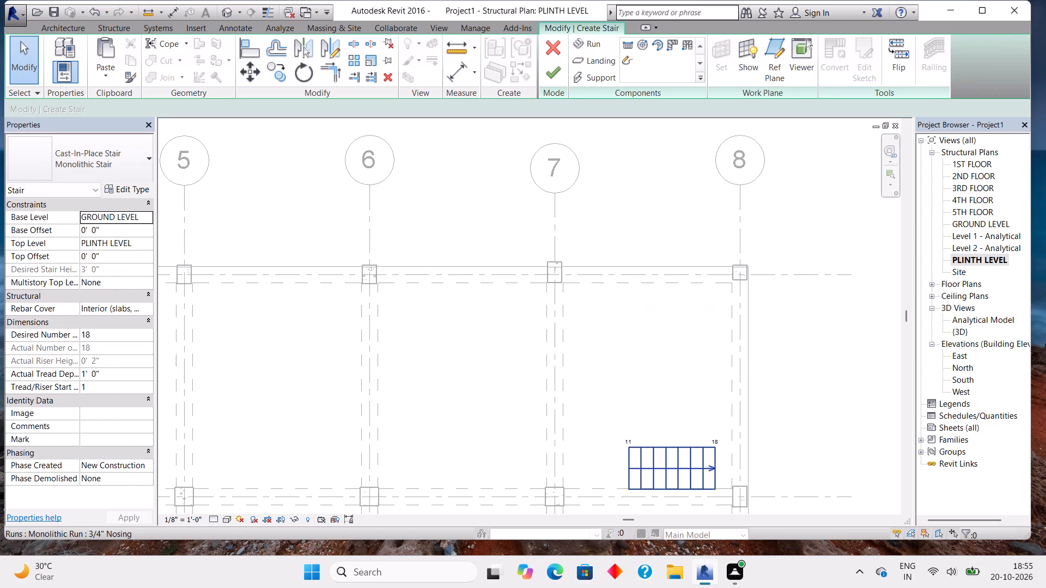
pyautogui.doubleClick(645, 467)
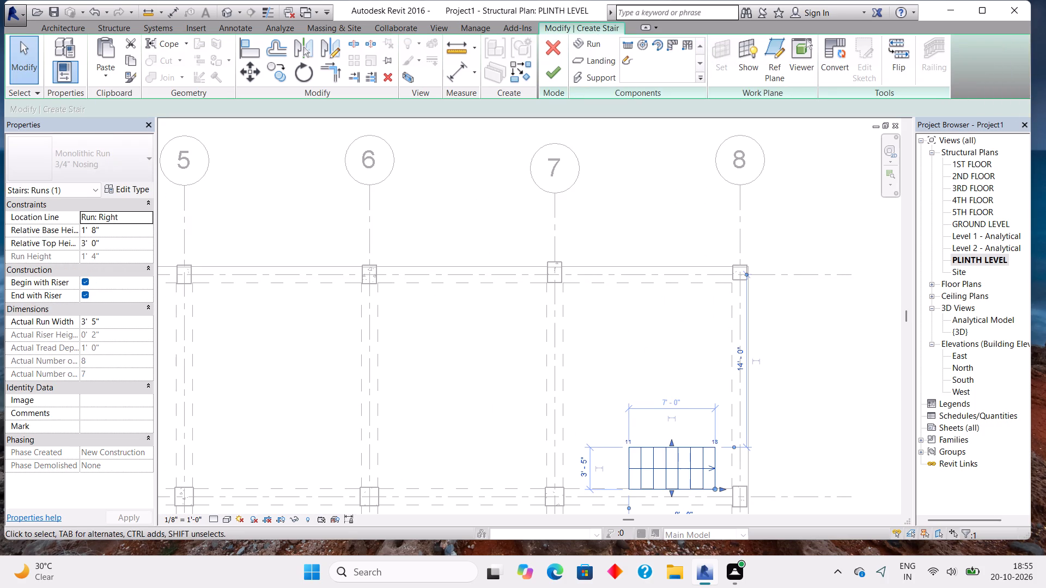
pyautogui.press('Escape')
pyautogui.press('Escape')
pyautogui.press('Escape')
pyautogui.press('Escape')
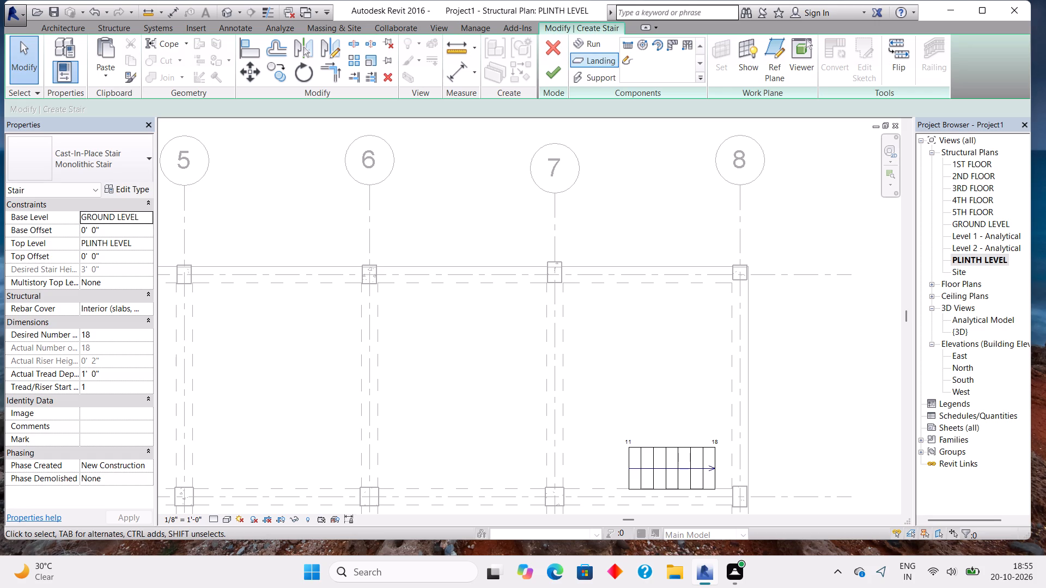
pyautogui.click(559, 73)
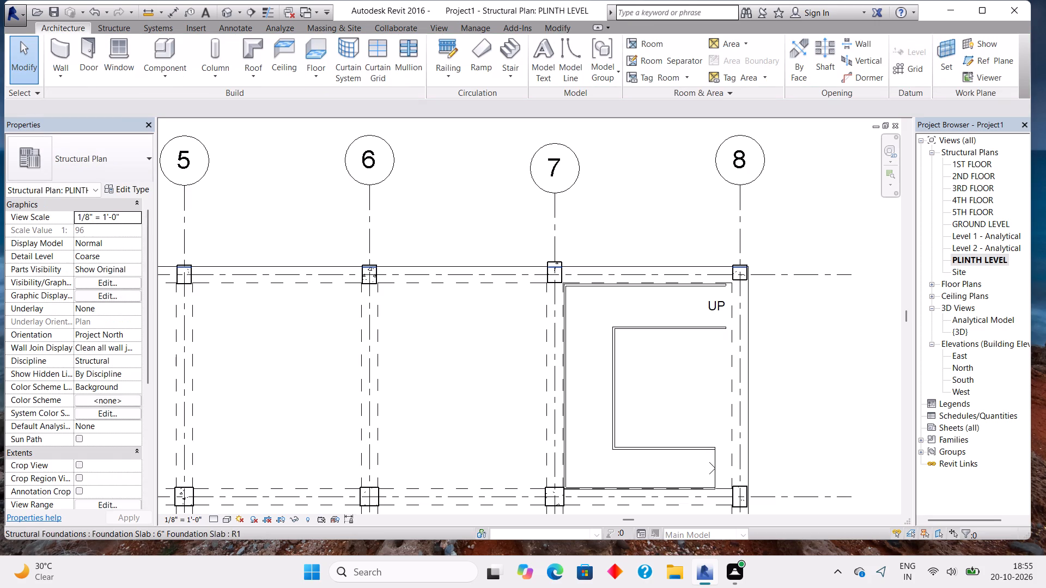
# Examine the corner stair and the surrounding column grid in the PLINTH LEVEL plan, leaving nothing selected.
pyautogui.click(670, 316)
pyautogui.press('Escape')
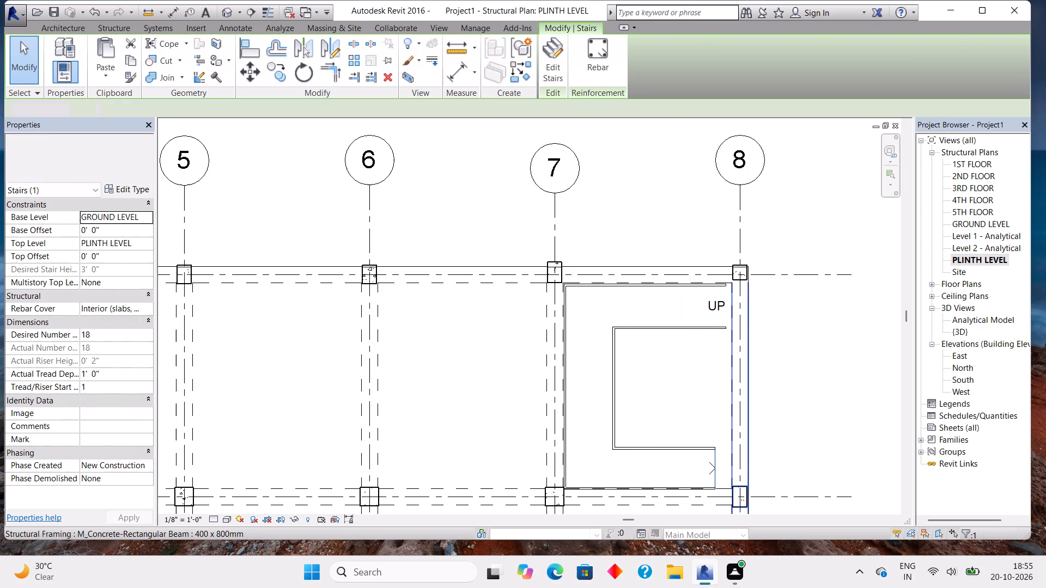
pyautogui.scroll(-5, 691, 381)
pyautogui.moveTo(662, 426); pyautogui.dragTo(777, 255, button='middle')
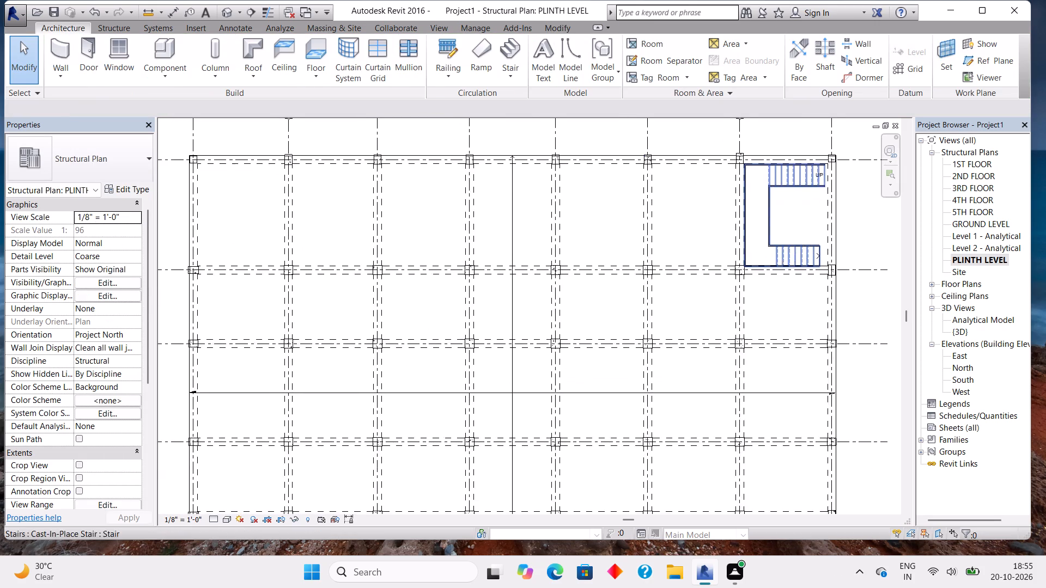
pyautogui.scroll(-3, 762, 310)
pyautogui.moveTo(771, 366); pyautogui.dragTo(774, 290, button='middle')
pyautogui.scroll(-2, 772, 290)
pyautogui.moveTo(772, 290); pyautogui.dragTo(685, 385, button='middle')
pyautogui.scroll(3, 685, 385)
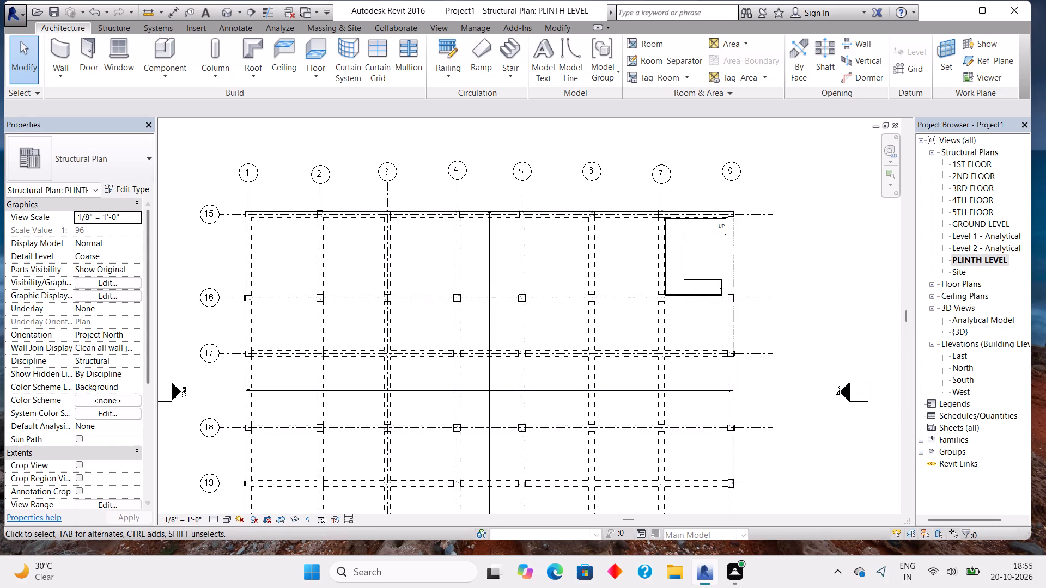
pyautogui.press('Escape')
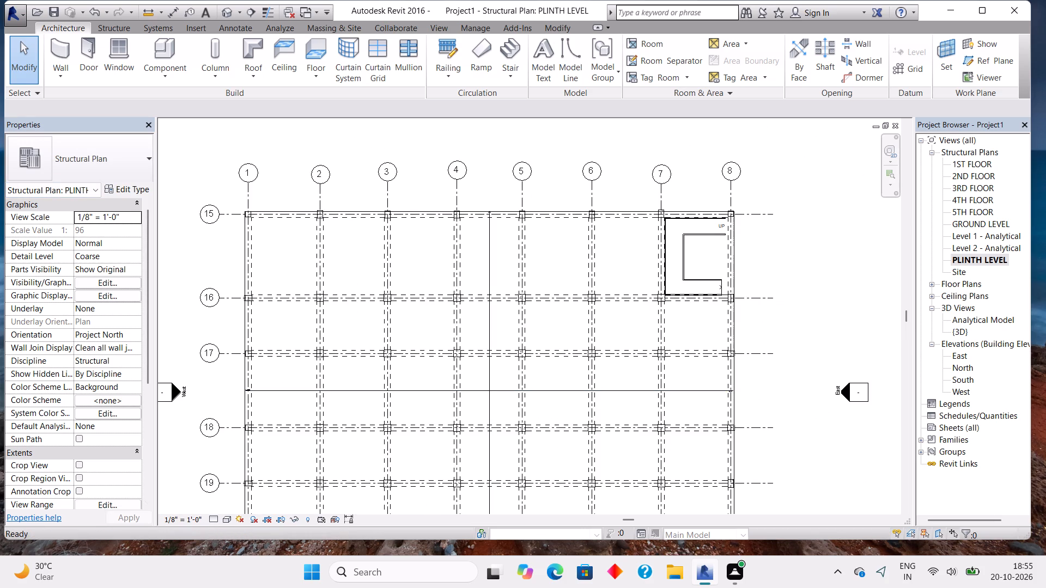
# Review the PLINTH LEVEL plan's model category visibility overrides through to Walls, keeping Walls displayed.
pyautogui.click(120, 282)
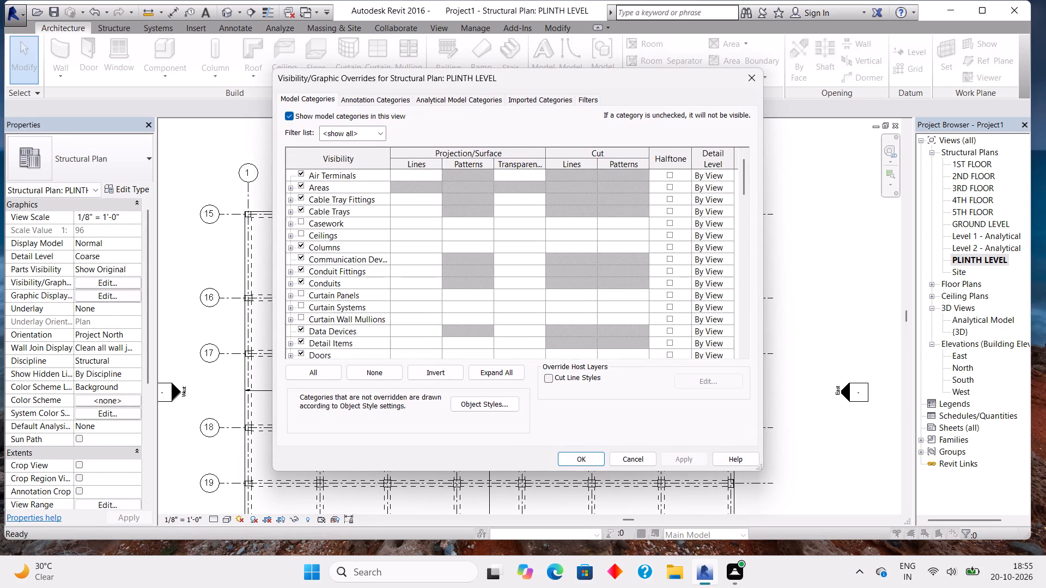
pyautogui.scroll(-3, 436, 224)
pyautogui.scroll(-18, 436, 224)
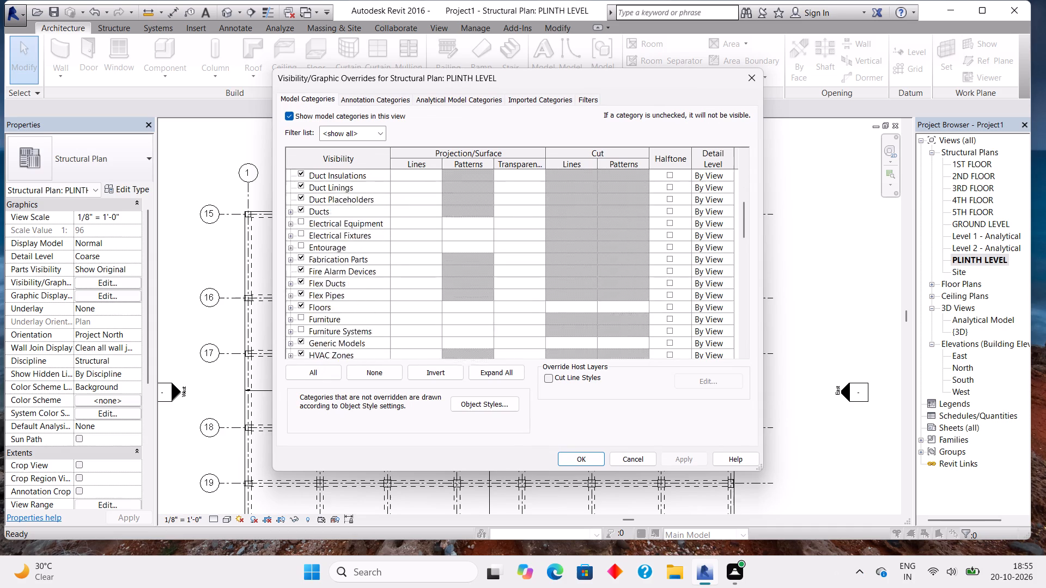
pyautogui.scroll(-20, 436, 224)
pyautogui.scroll(-15, 436, 224)
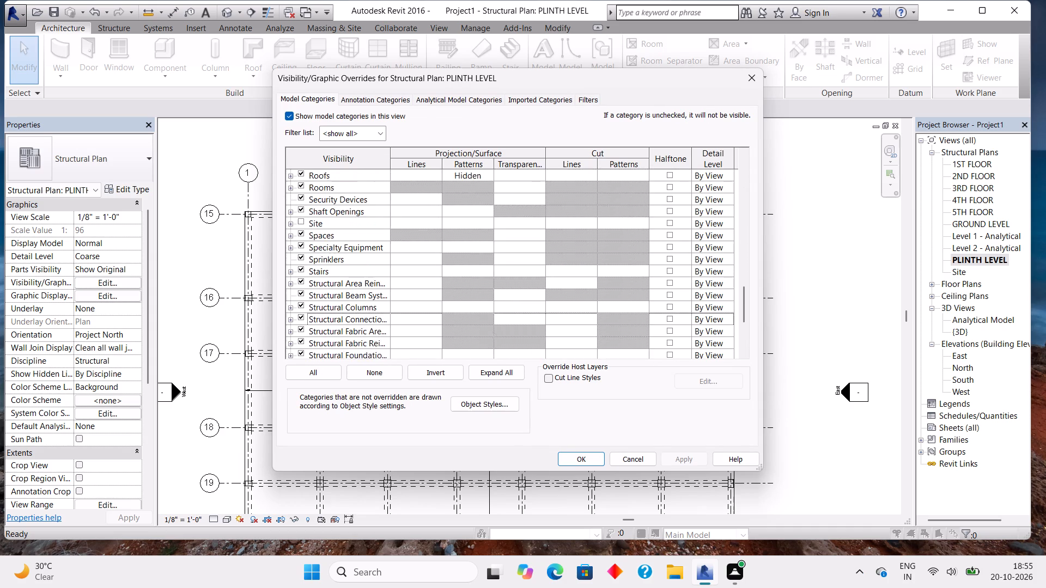
pyautogui.scroll(-17, 436, 224)
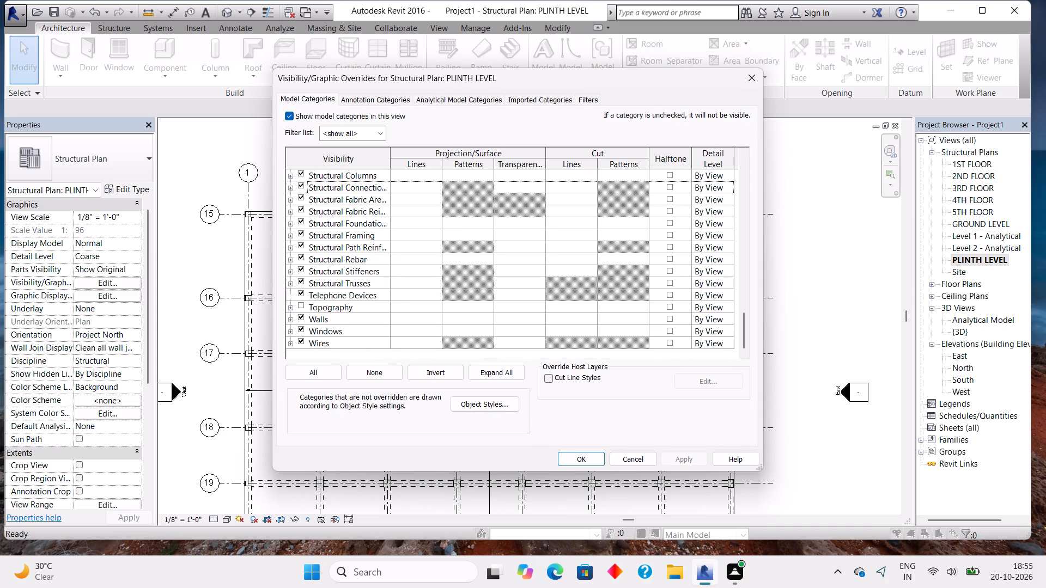
pyautogui.click(299, 315)
pyautogui.click(299, 315)
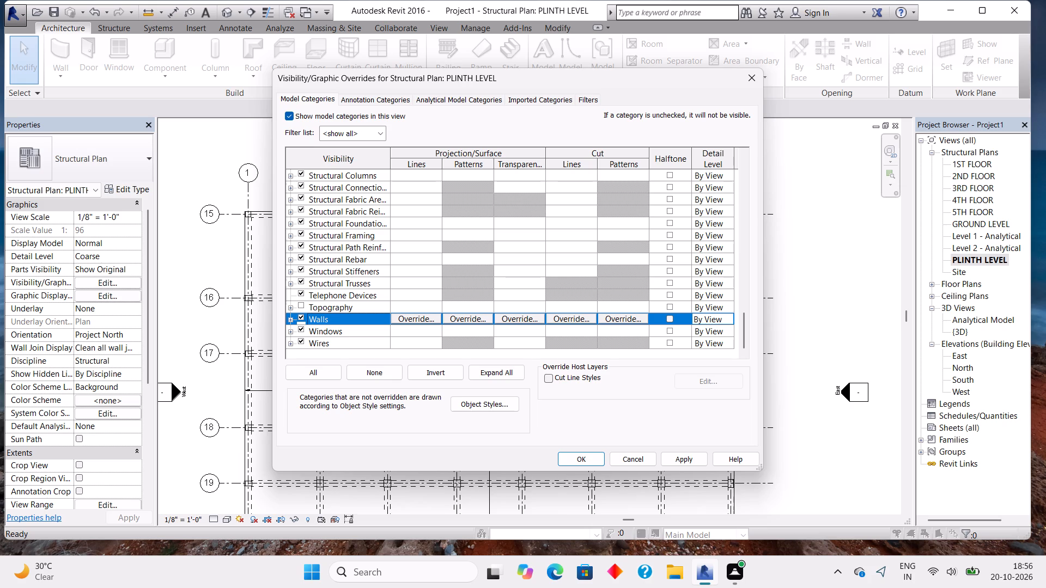
pyautogui.click(684, 457)
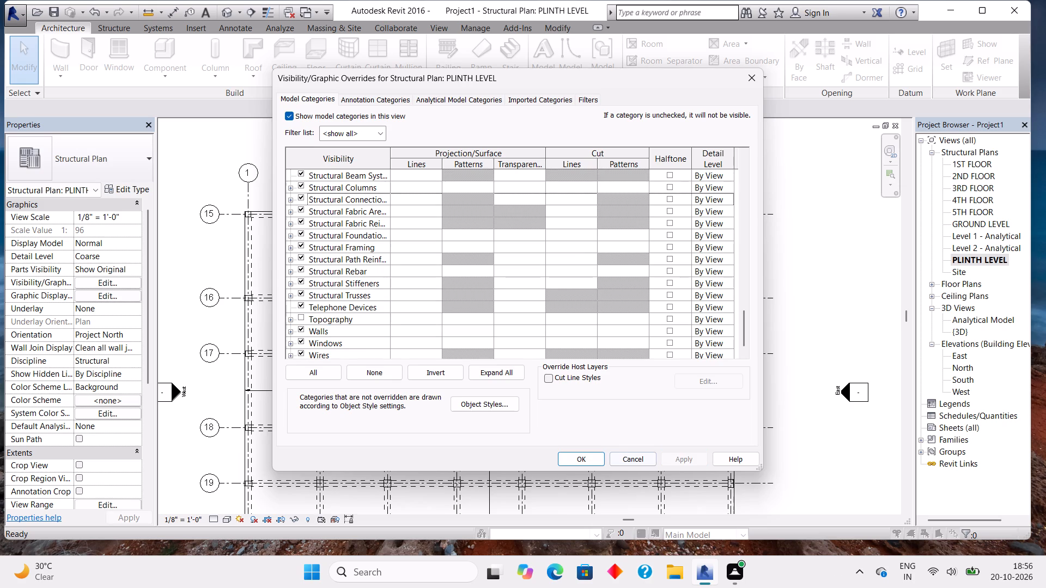
pyautogui.click(576, 450)
pyautogui.click(579, 458)
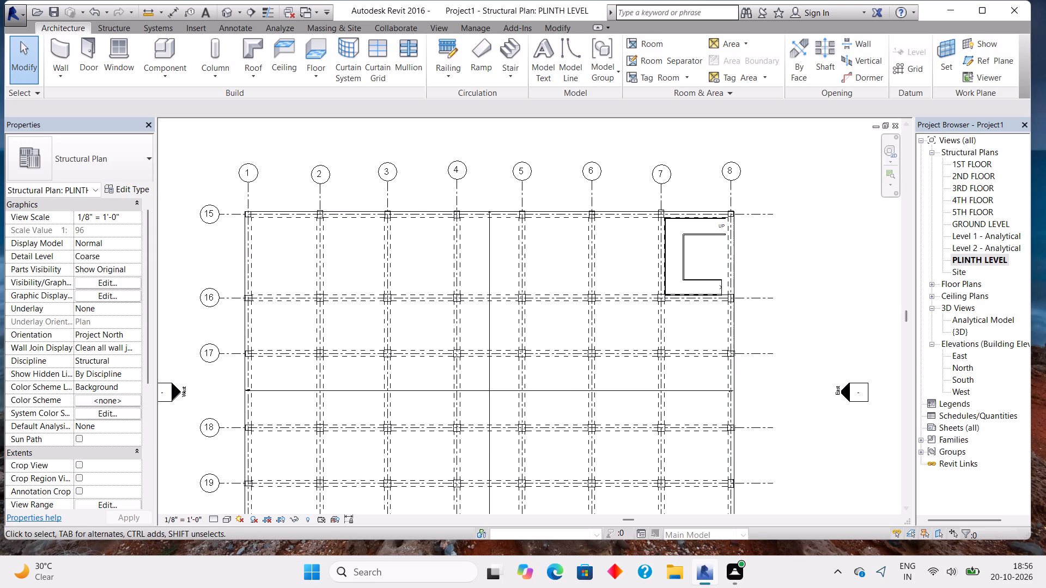
# Inspect the building from several sides in the {3D} view and return to the PLINTH LEVEL structural plan.
pyautogui.doubleClick(964, 329)
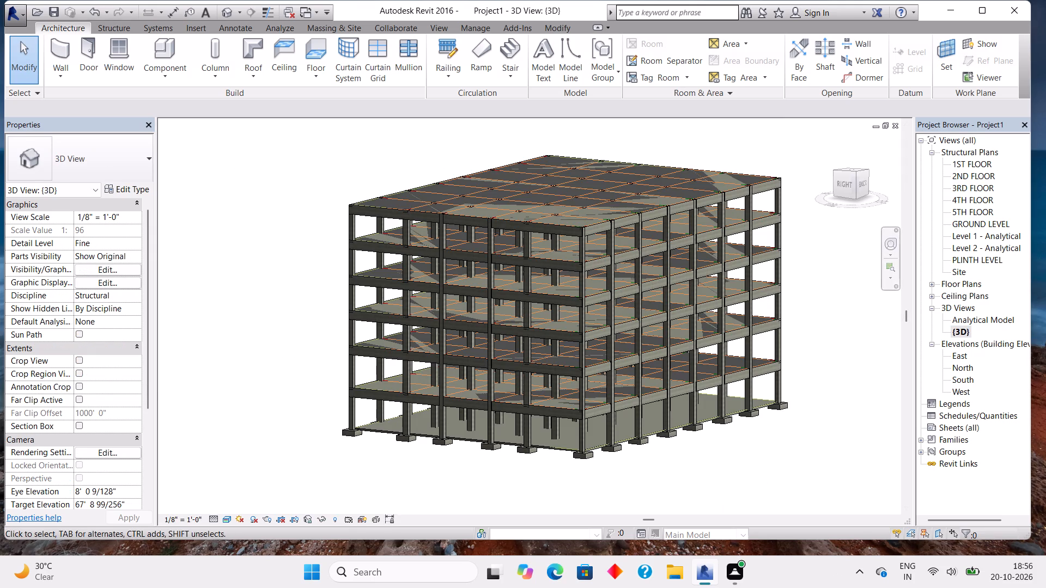
pyautogui.keyDown('shift'); pyautogui.moveTo(824, 387); pyautogui.dragTo(511, 387, button='middle'); pyautogui.keyUp('shift')
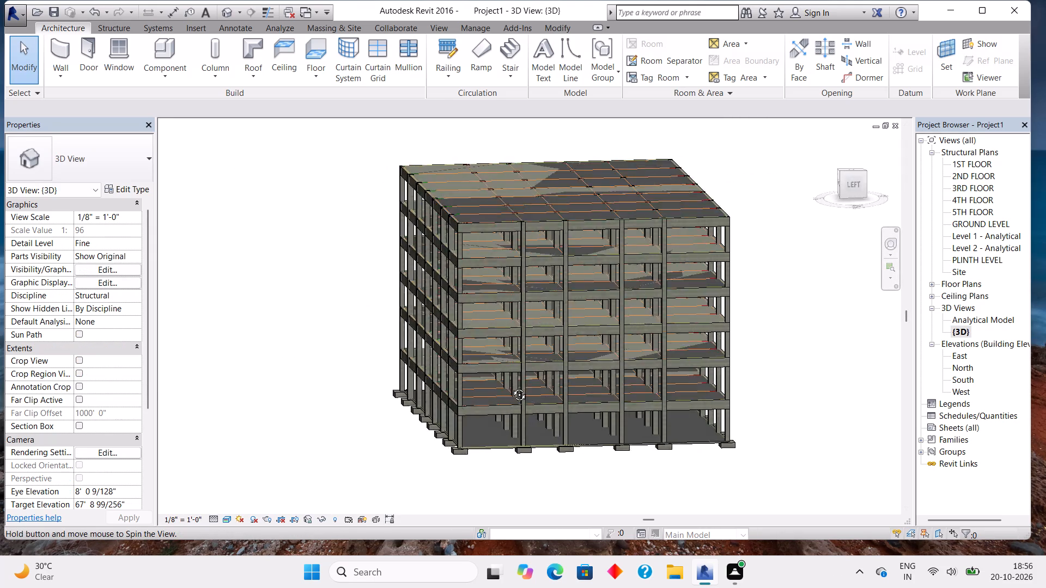
pyautogui.keyDown('shift'); pyautogui.moveTo(511, 387); pyautogui.dragTo(296, 421, button='middle'); pyautogui.keyUp('shift')
pyautogui.moveTo(823, 458); pyautogui.dragTo(791, 440, button='middle')
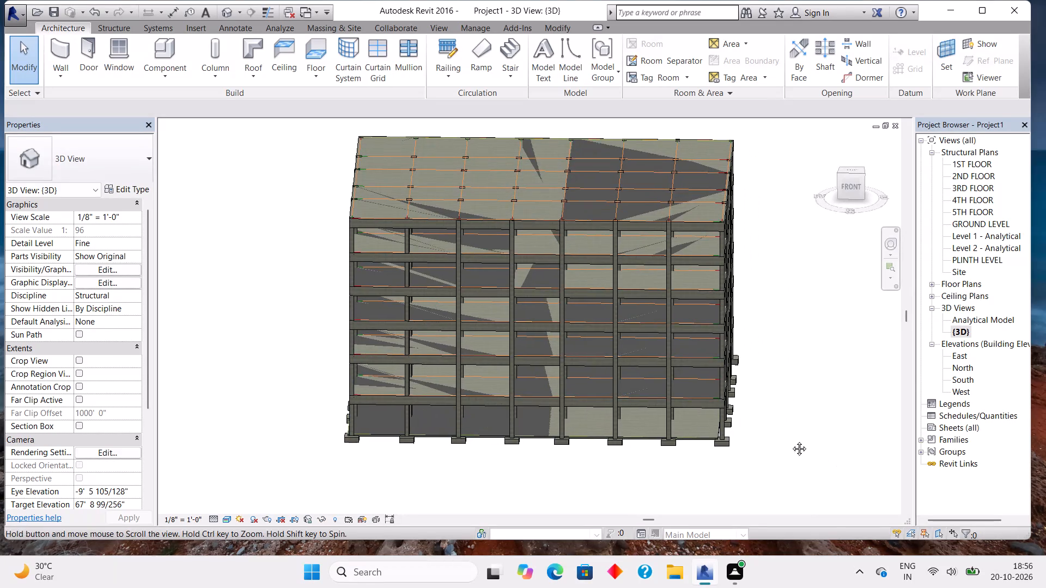
pyautogui.moveTo(791, 440); pyautogui.dragTo(569, 462, button='middle')
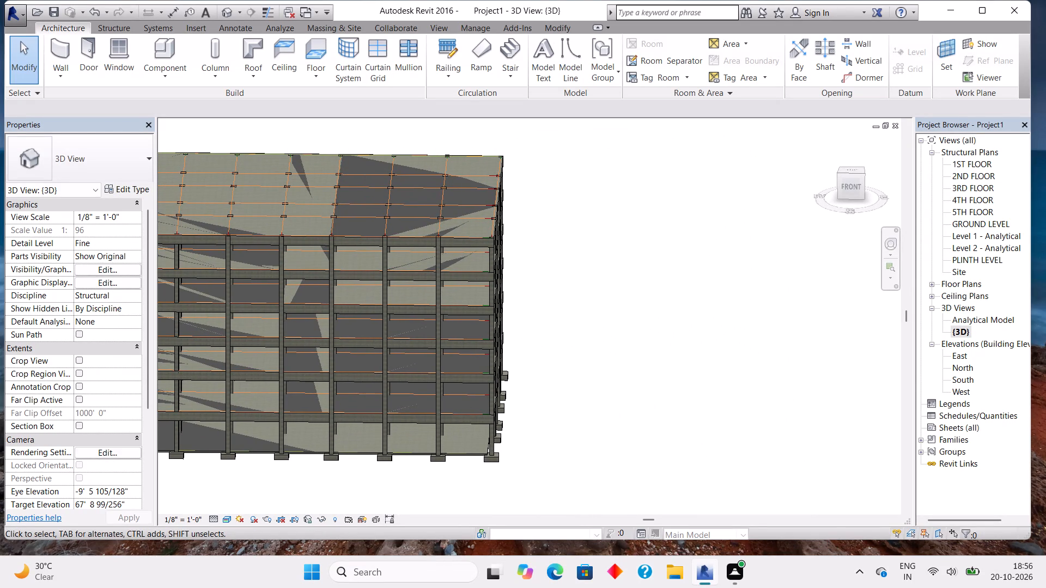
pyautogui.doubleClick(976, 259)
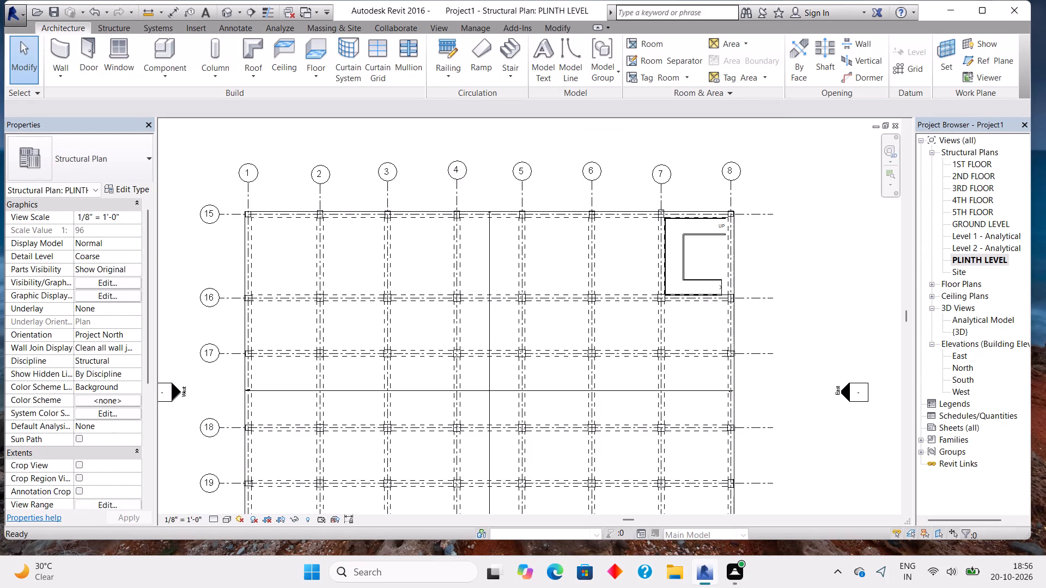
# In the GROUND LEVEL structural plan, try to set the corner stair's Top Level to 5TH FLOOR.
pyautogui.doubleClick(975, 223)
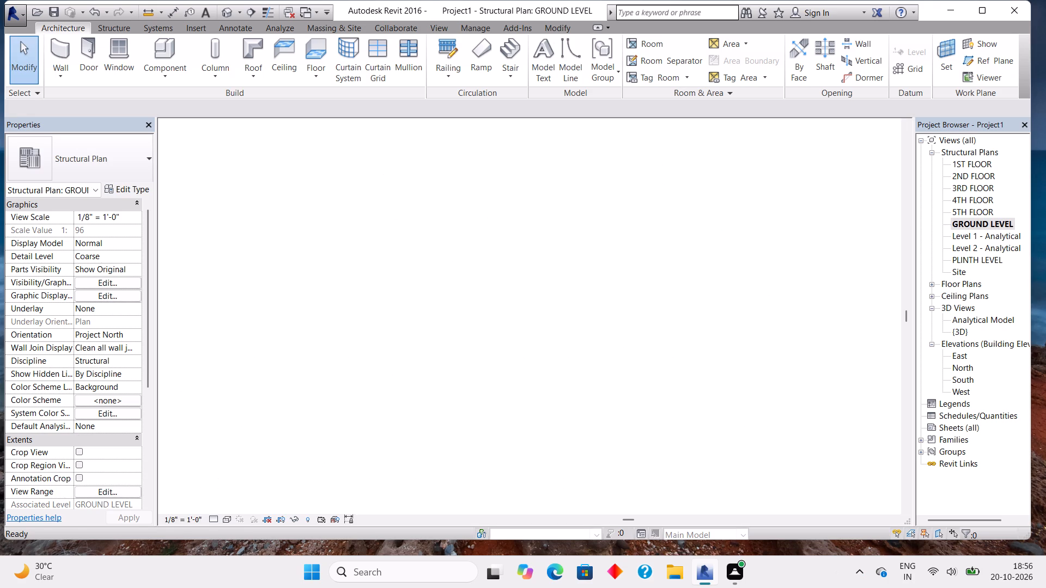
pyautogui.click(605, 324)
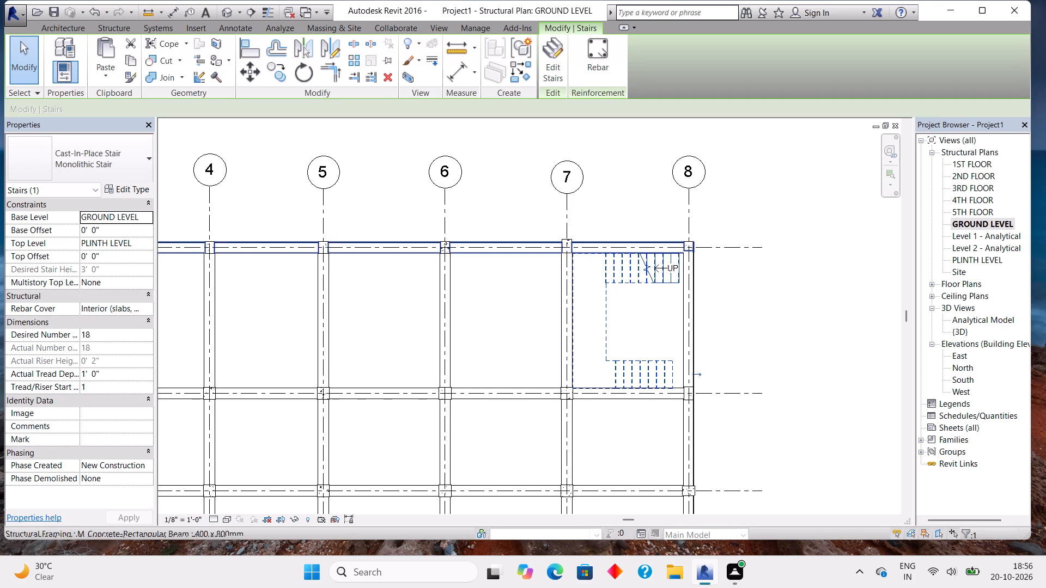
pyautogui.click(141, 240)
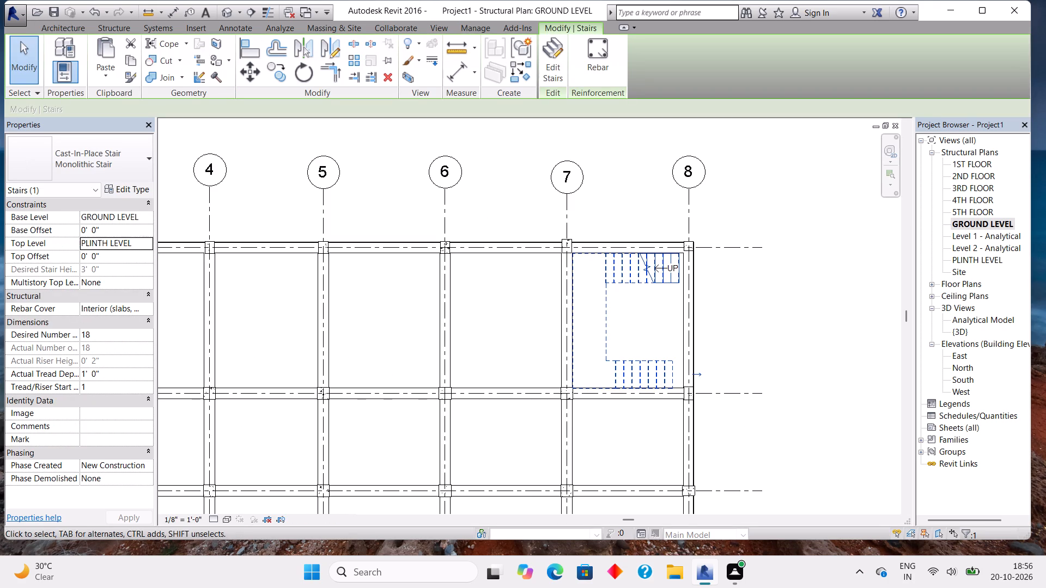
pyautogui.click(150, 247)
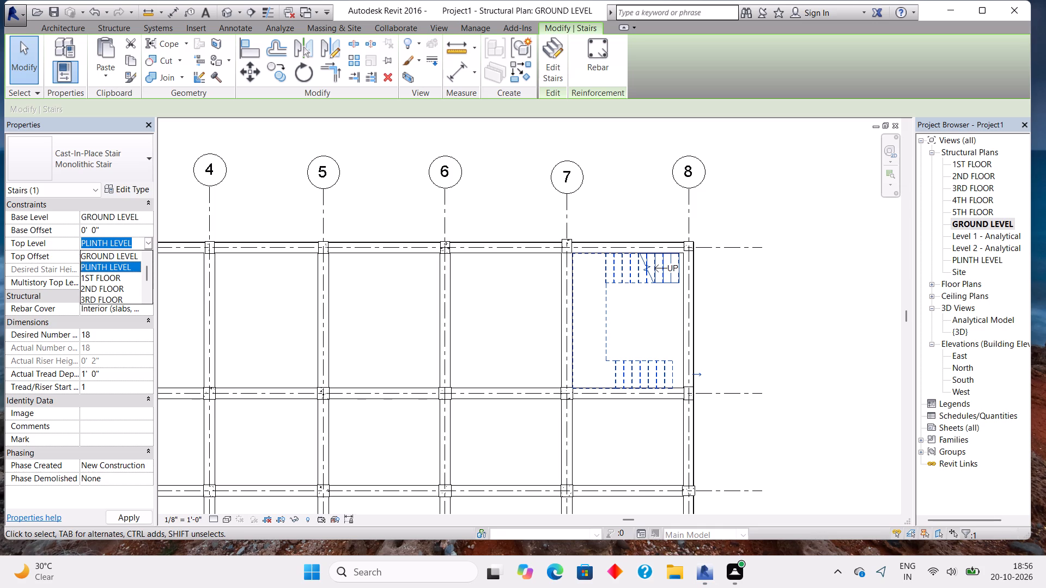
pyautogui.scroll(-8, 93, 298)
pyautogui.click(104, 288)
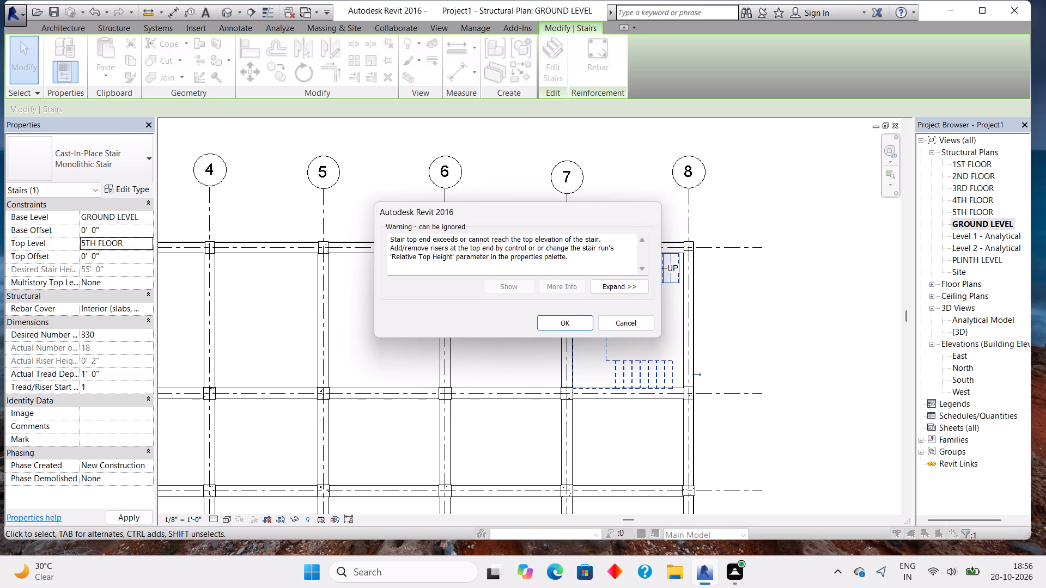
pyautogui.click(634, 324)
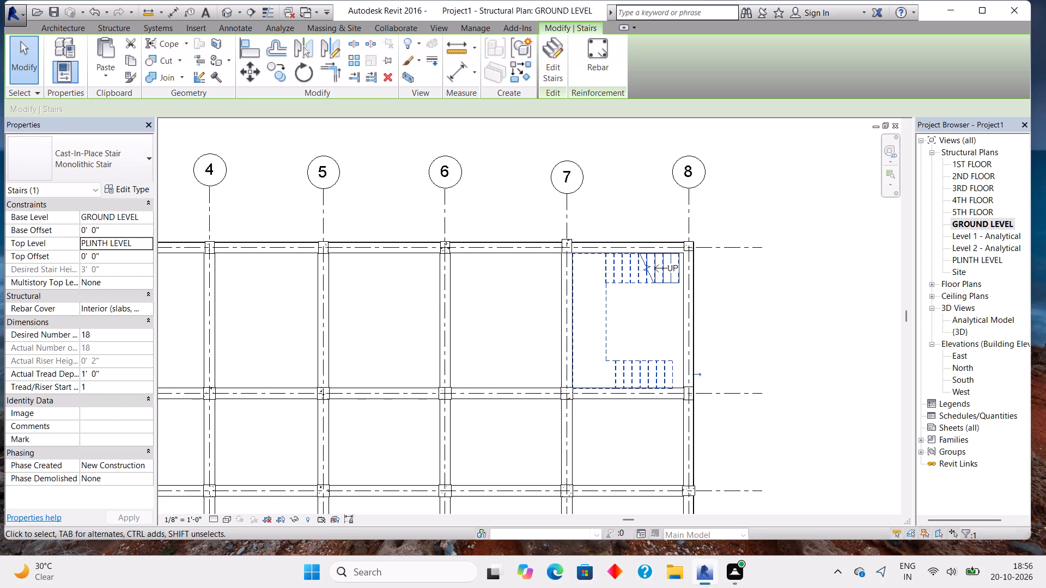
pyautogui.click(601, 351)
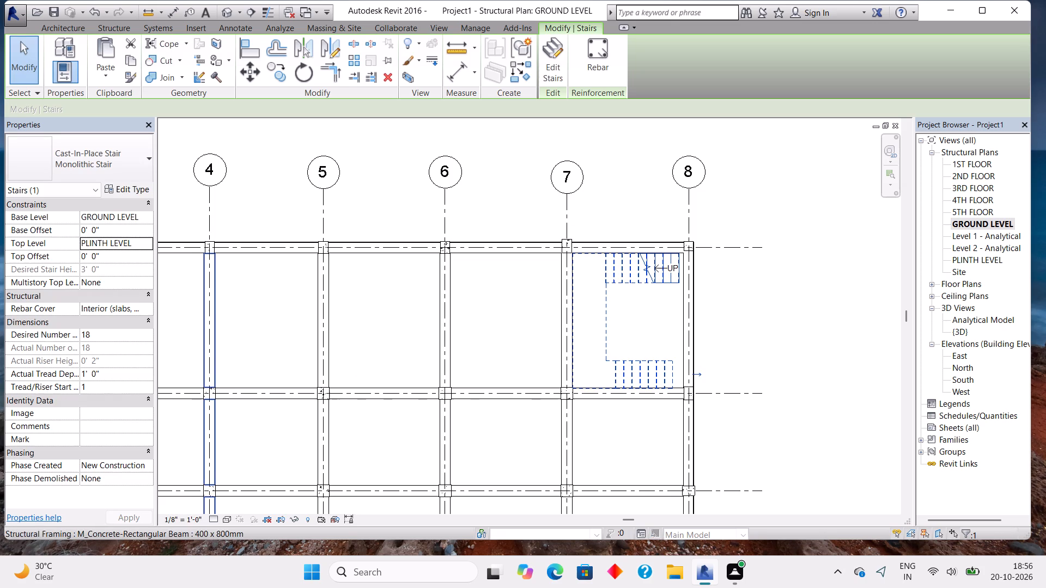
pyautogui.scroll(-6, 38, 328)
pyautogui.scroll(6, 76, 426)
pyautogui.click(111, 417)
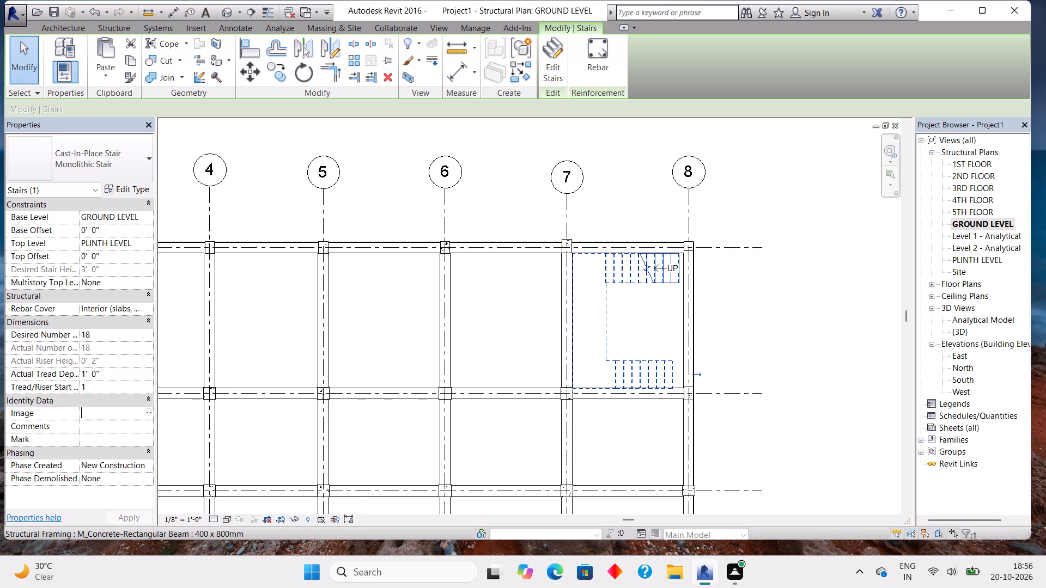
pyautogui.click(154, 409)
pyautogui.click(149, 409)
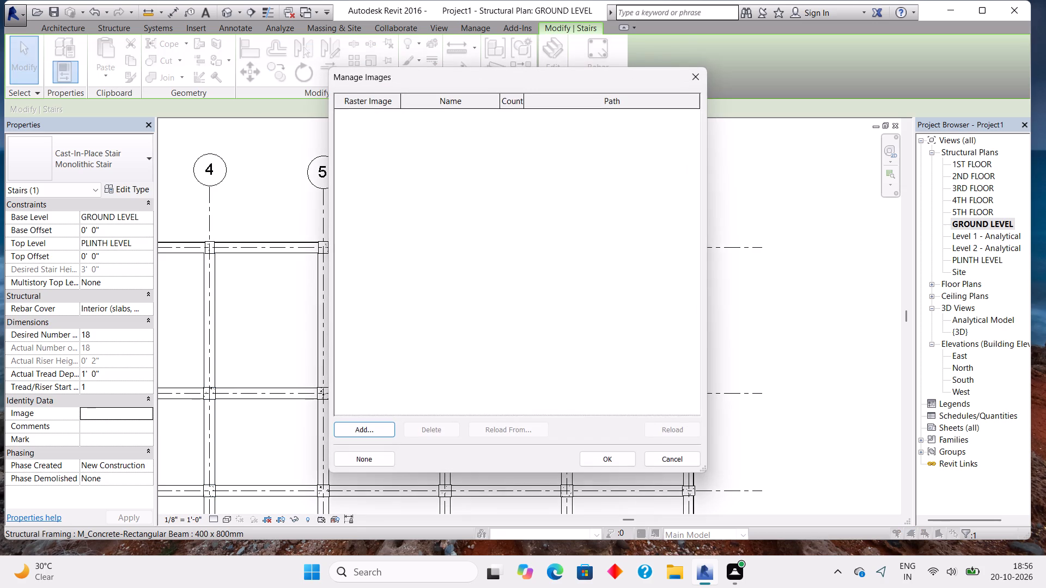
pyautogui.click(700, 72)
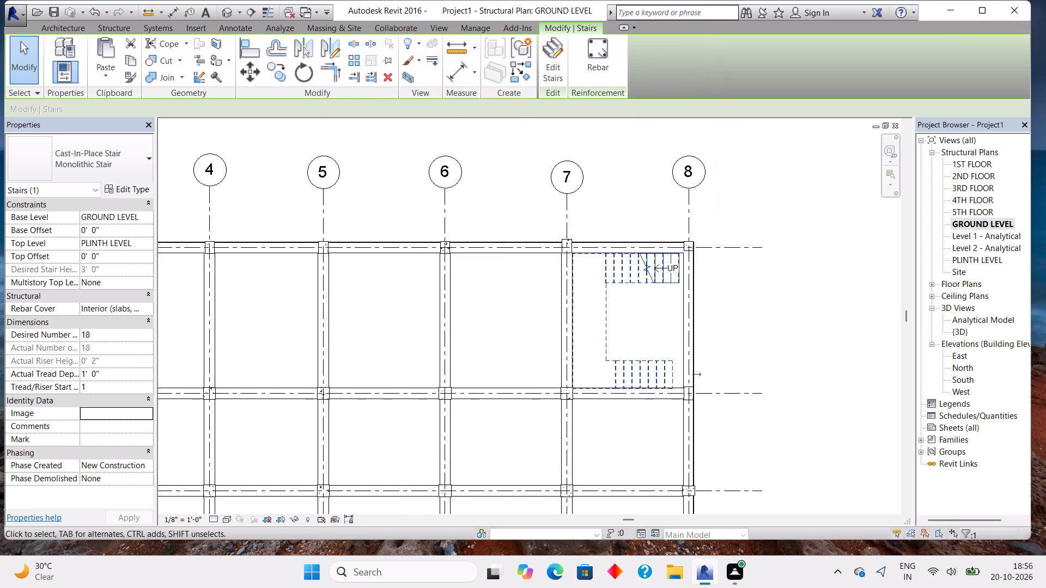
# Check the PLINTH LEVEL and GROUND LEVEL plans and examine the building from several sides in the {3D} view, leaving nothing selected.
pyautogui.click(983, 259)
pyautogui.doubleClick(983, 259)
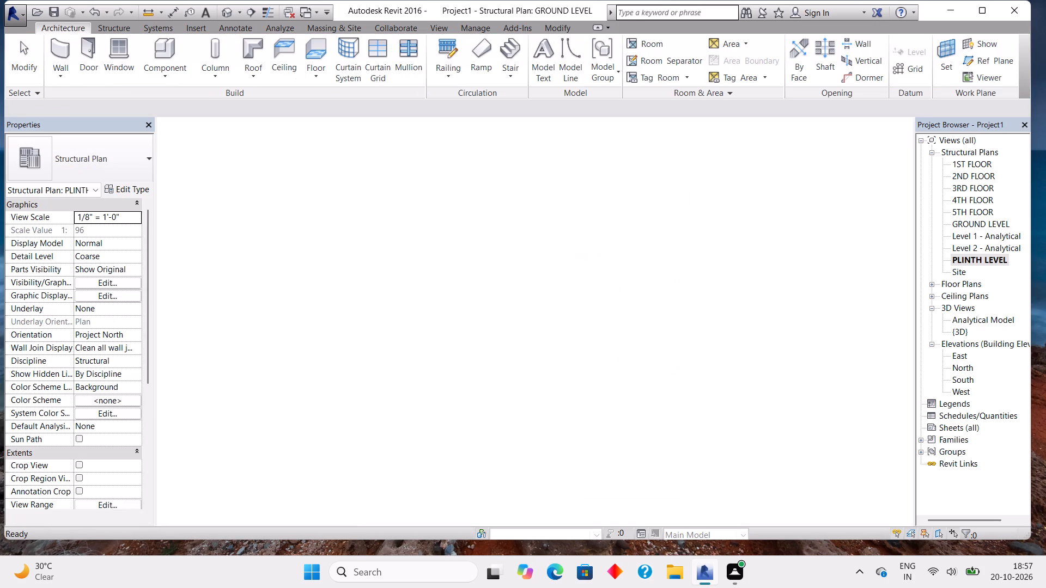
pyautogui.doubleClick(984, 219)
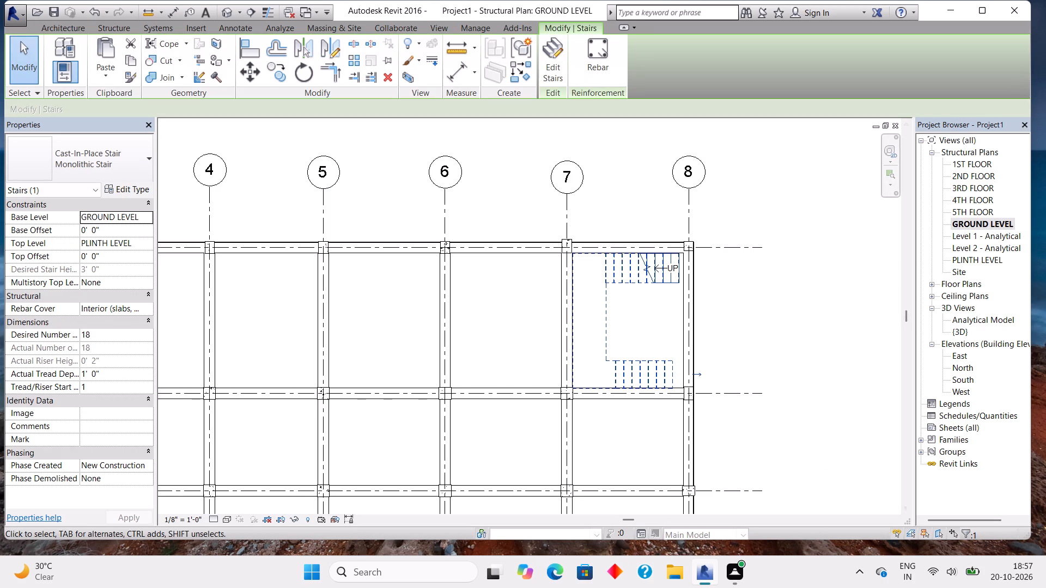
pyautogui.doubleClick(962, 329)
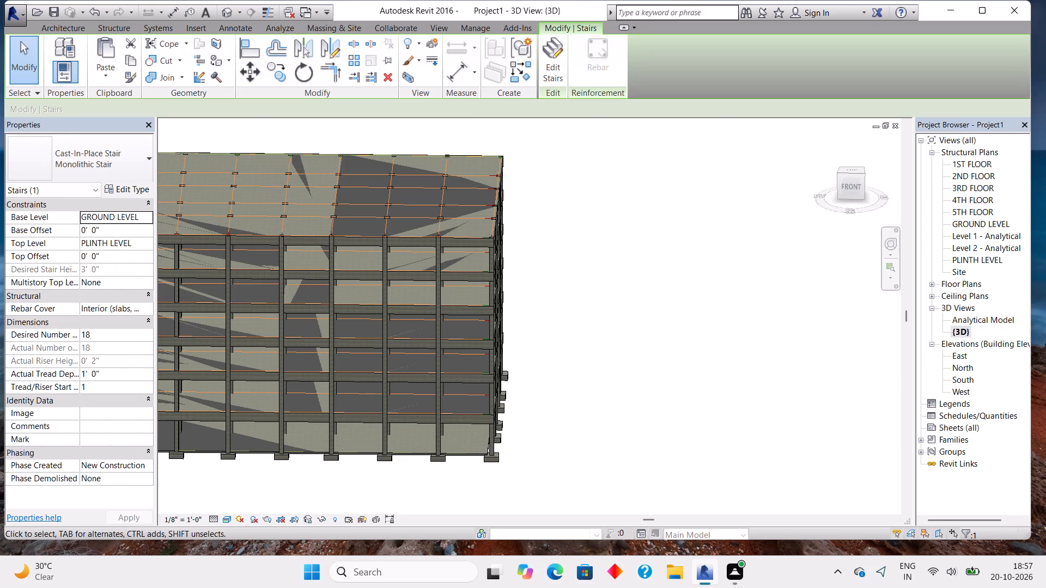
pyautogui.moveTo(656, 309); pyautogui.dragTo(545, 266, button='middle')
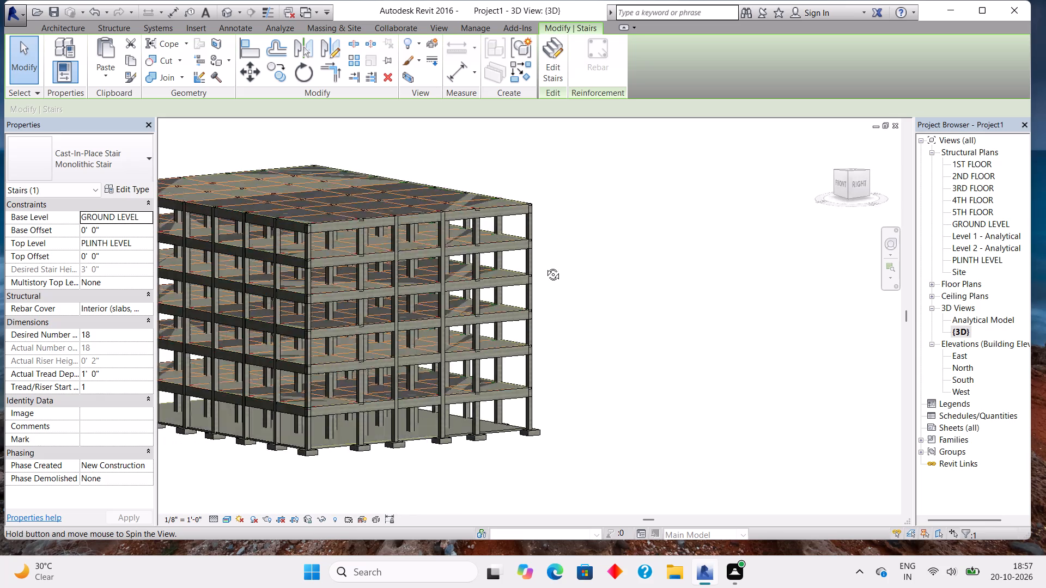
pyautogui.moveTo(545, 266); pyautogui.dragTo(883, 244, button='middle')
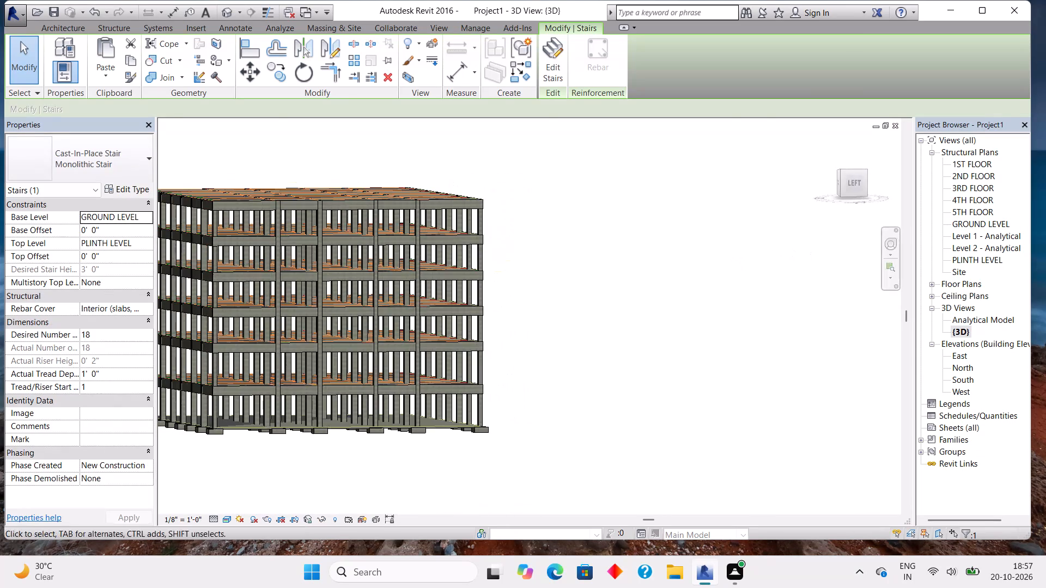
pyautogui.keyDown('shift'); pyautogui.moveTo(350, 381); pyautogui.dragTo(462, 404, button='middle'); pyautogui.keyUp('shift')
pyautogui.moveTo(488, 406); pyautogui.dragTo(507, 408, button='middle')
pyautogui.moveTo(567, 399); pyautogui.dragTo(579, 389, button='middle')
pyautogui.keyDown('shift'); pyautogui.moveTo(376, 351); pyautogui.dragTo(422, 354, button='middle'); pyautogui.keyUp('shift')
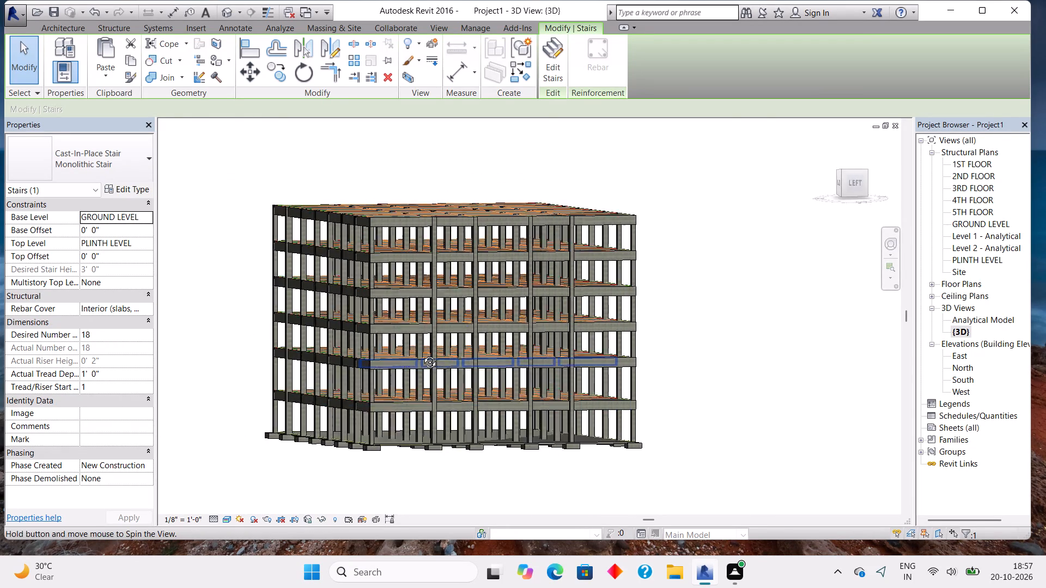
pyautogui.keyDown('shift'); pyautogui.moveTo(422, 354); pyautogui.dragTo(599, 405, button='middle'); pyautogui.keyUp('shift')
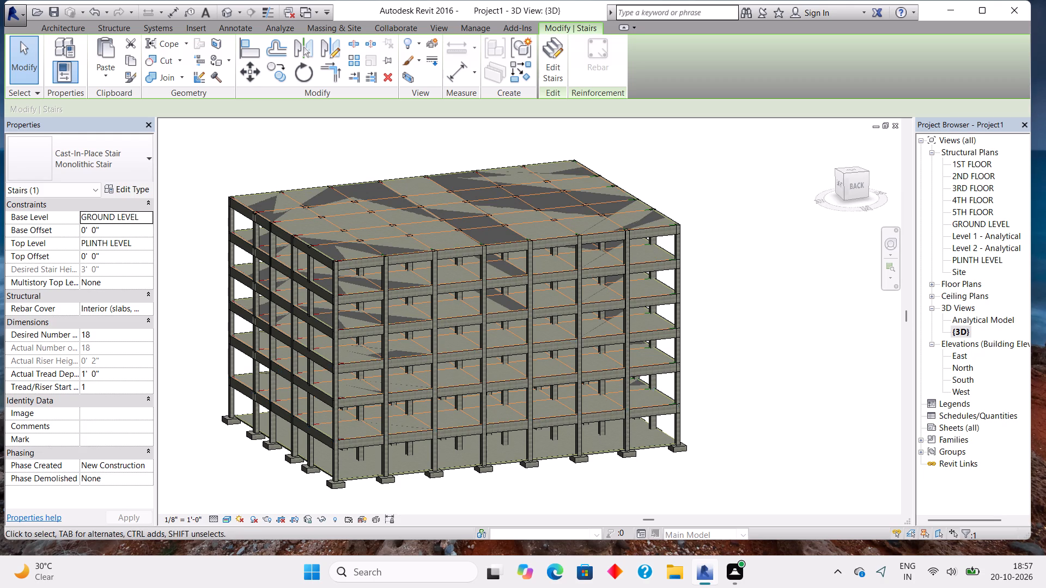
pyautogui.press('Escape')
pyautogui.press('Escape')
pyautogui.press('Escape')
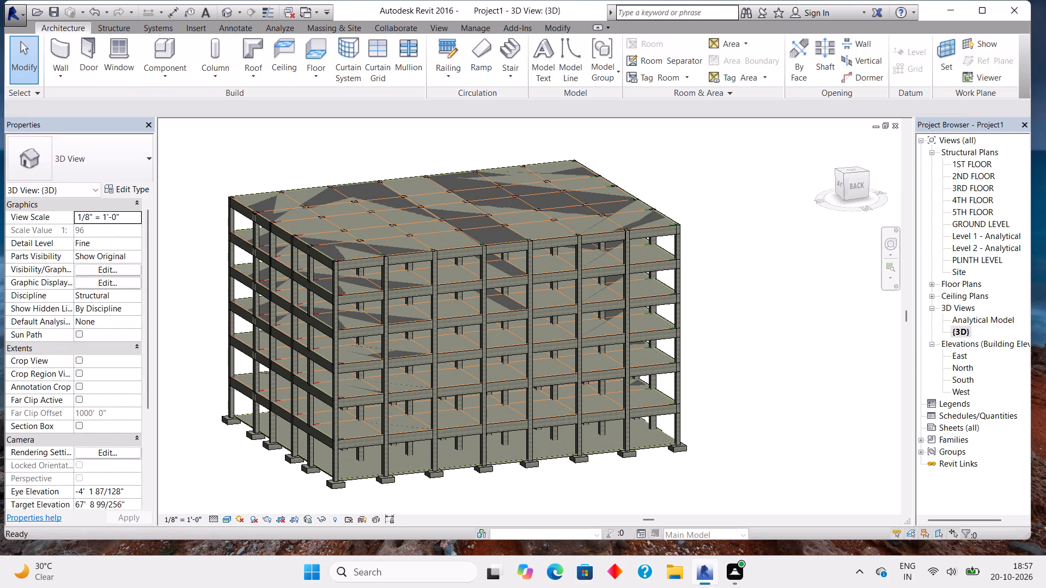
pyautogui.press('Escape')
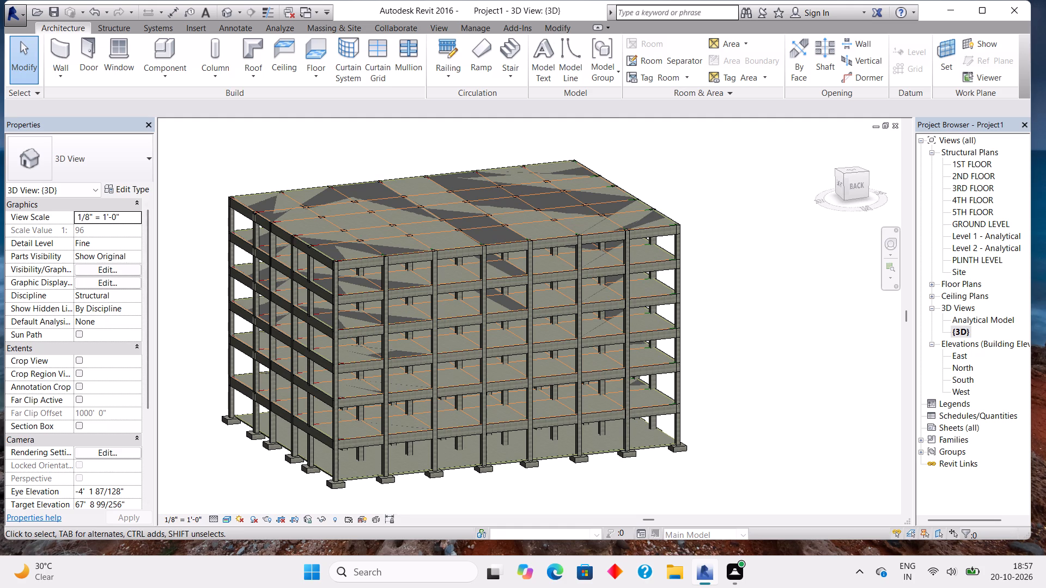
# Turn on the Stairs model category in the {3D} view's visibility/graphic overrides and apply the change.
pyautogui.click(120, 264)
pyautogui.scroll(-1, 617, 204)
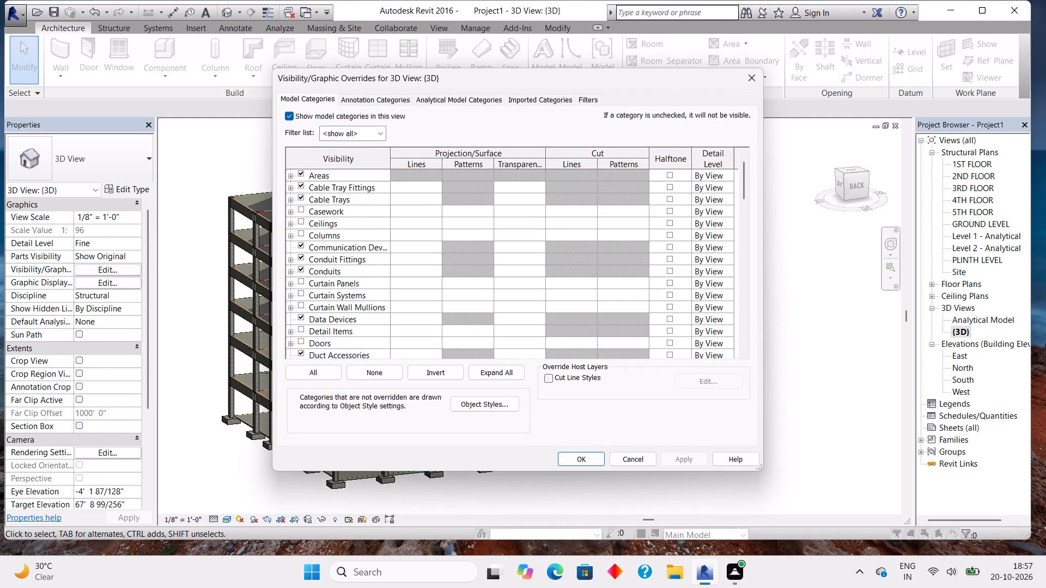
pyautogui.scroll(-10, 617, 204)
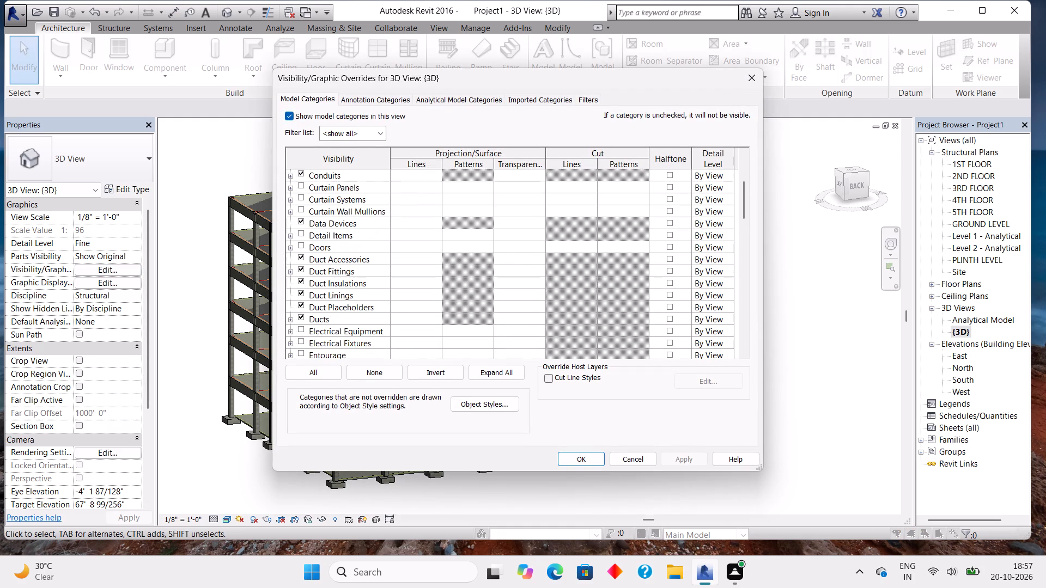
pyautogui.scroll(-19, 617, 204)
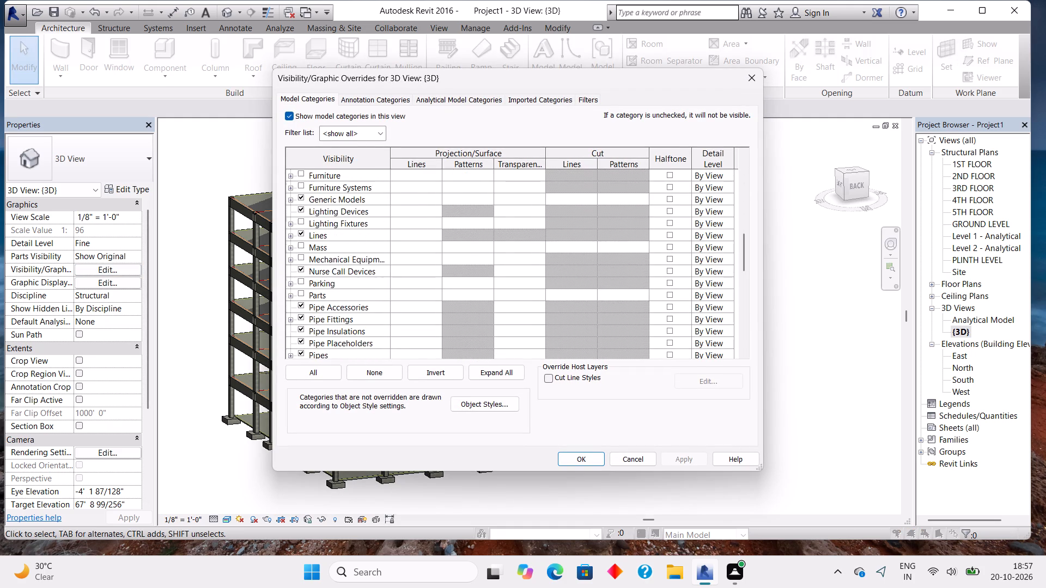
pyautogui.scroll(-11, 617, 204)
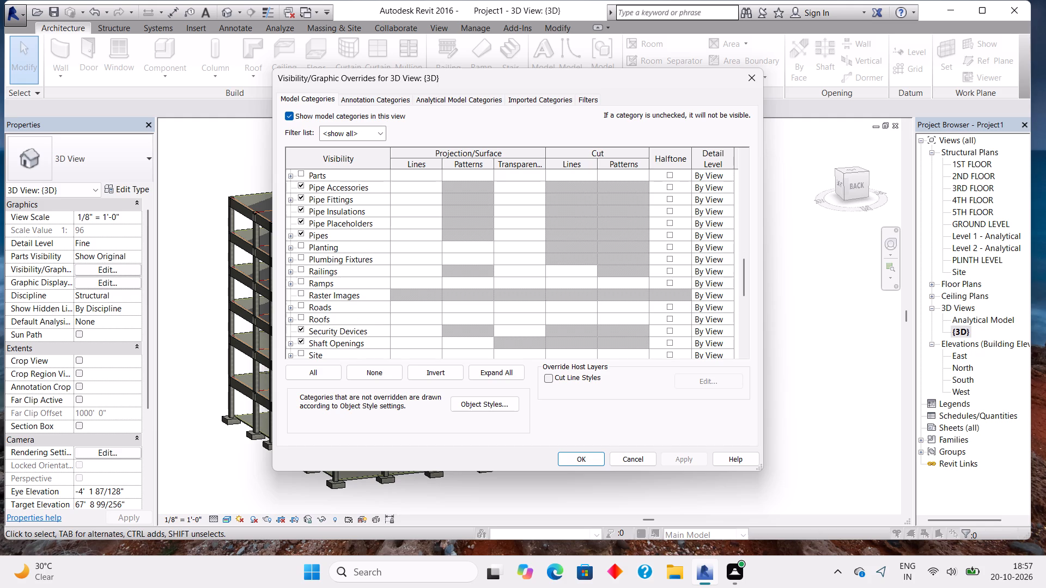
pyautogui.scroll(-3, 617, 204)
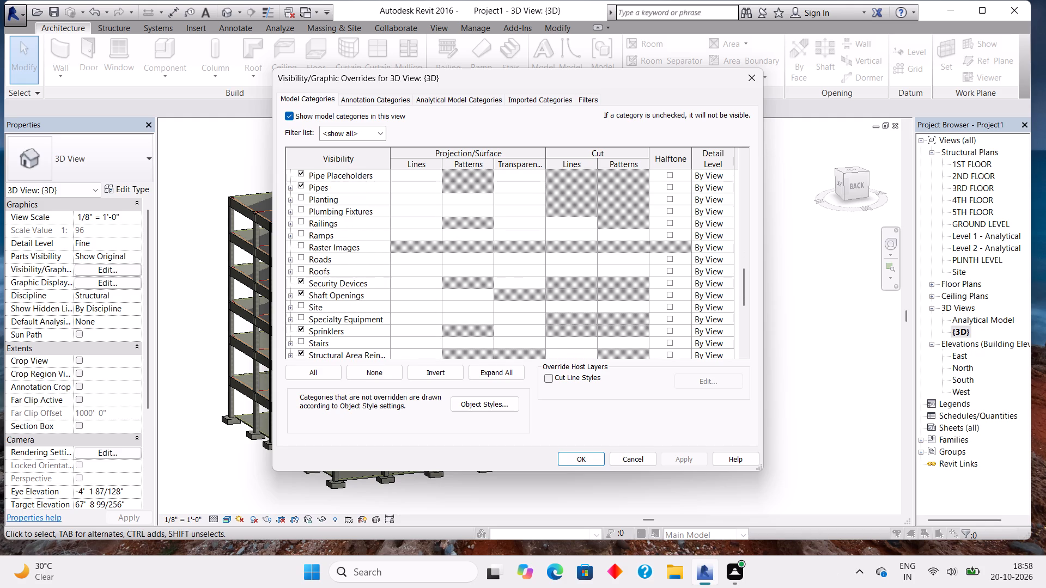
pyautogui.click(302, 342)
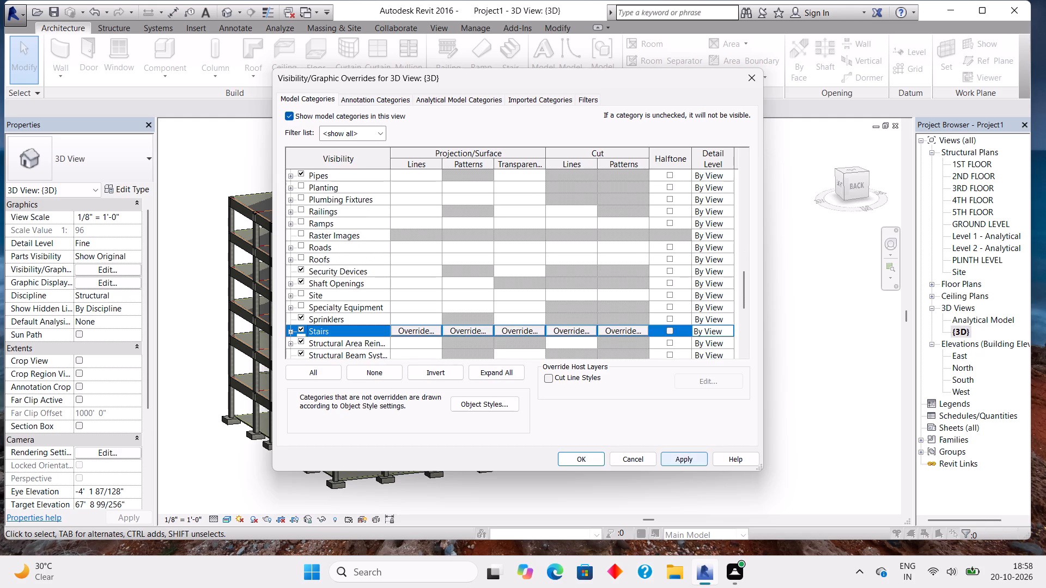
pyautogui.click(676, 455)
pyautogui.click(576, 460)
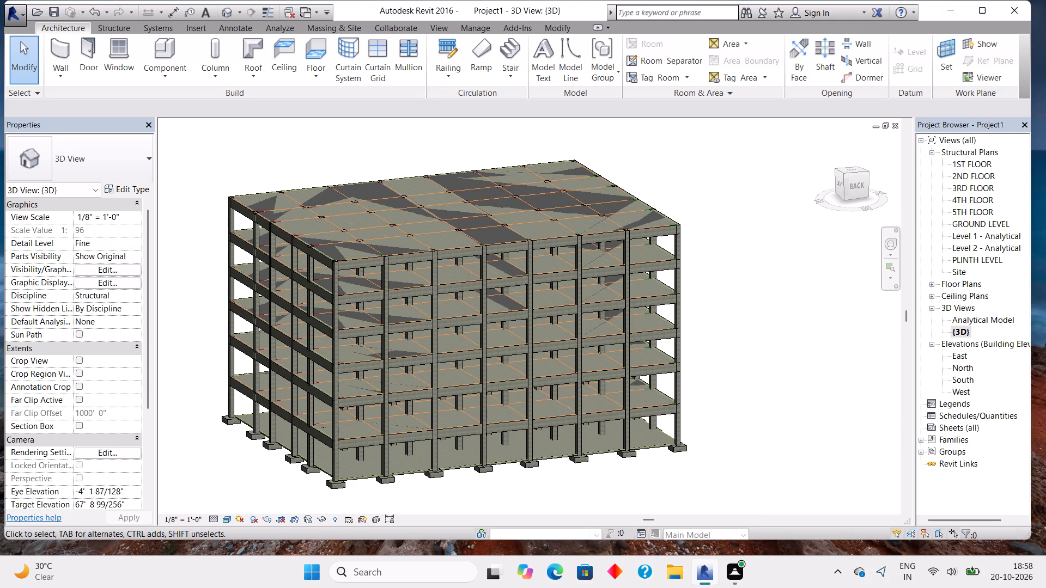
# Examine the whole building frame from all sides in the {3D} view to look for the corner staircase.
pyautogui.keyDown('shift'); pyautogui.moveTo(817, 515); pyautogui.dragTo(707, 464, button='middle'); pyautogui.keyUp('shift')
pyautogui.keyDown('shift'); pyautogui.moveTo(747, 415); pyautogui.dragTo(435, 371, button='middle'); pyautogui.keyUp('shift')
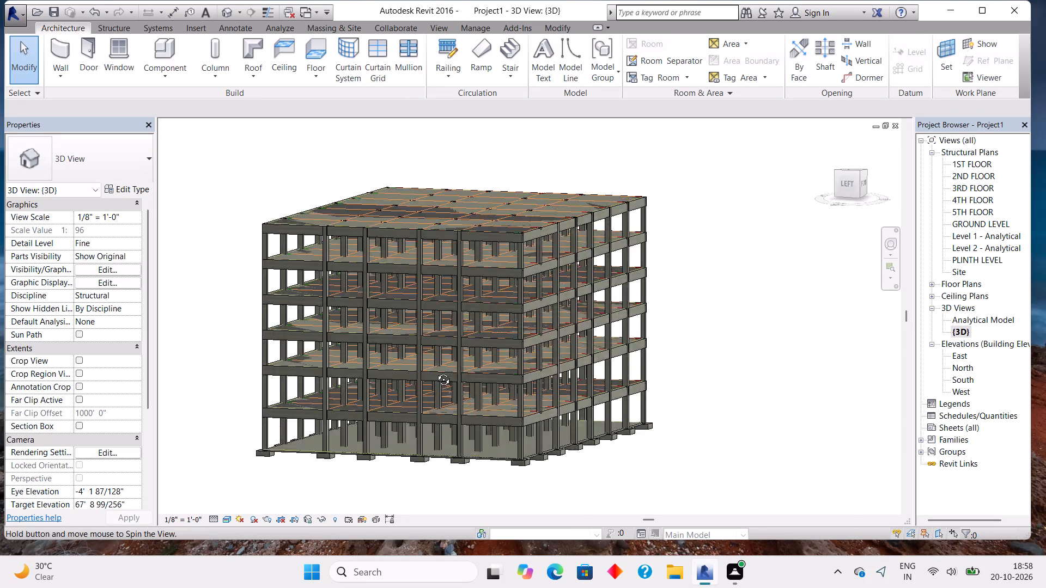
pyautogui.keyDown('shift'); pyautogui.moveTo(435, 371); pyautogui.dragTo(276, 360, button='middle'); pyautogui.keyUp('shift')
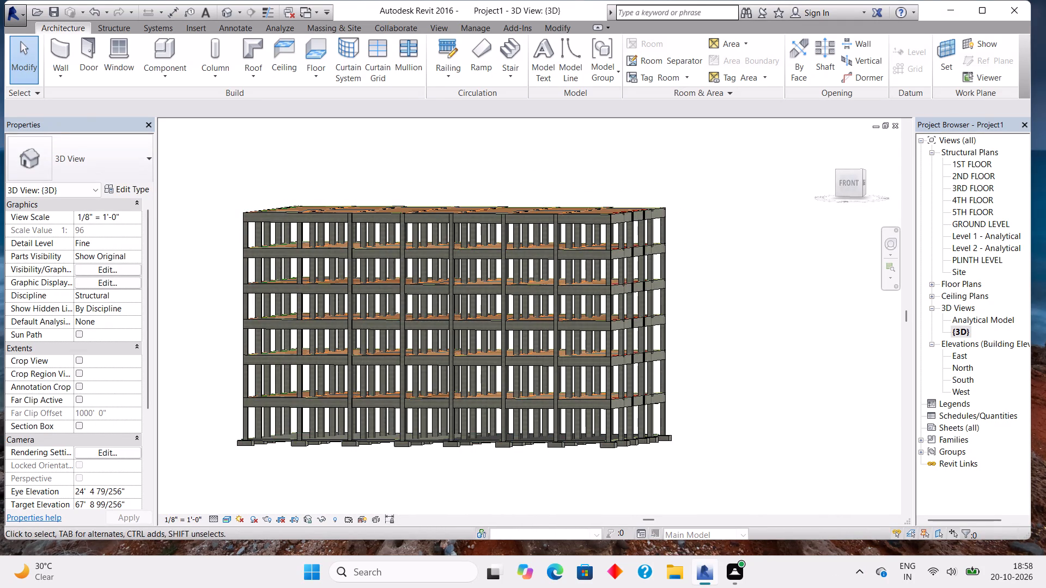
pyautogui.keyDown('shift'); pyautogui.moveTo(704, 370); pyautogui.dragTo(439, 400, button='middle'); pyautogui.keyUp('shift')
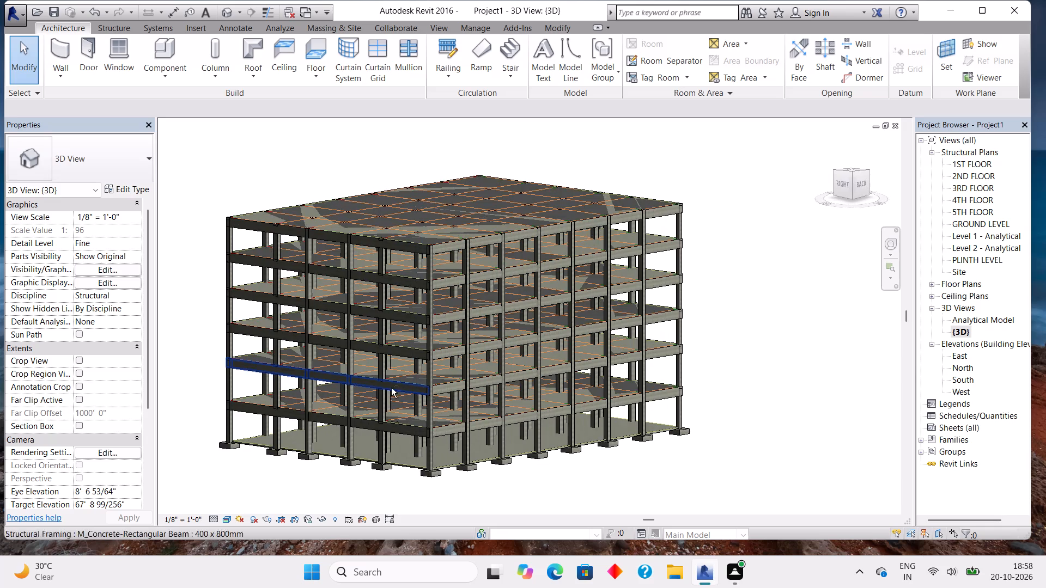
pyautogui.keyDown('shift'); pyautogui.middleClick(385, 386); pyautogui.keyUp('shift')
pyautogui.keyDown('shift'); pyautogui.moveTo(820, 414); pyautogui.dragTo(652, 376, button='middle'); pyautogui.keyUp('shift')
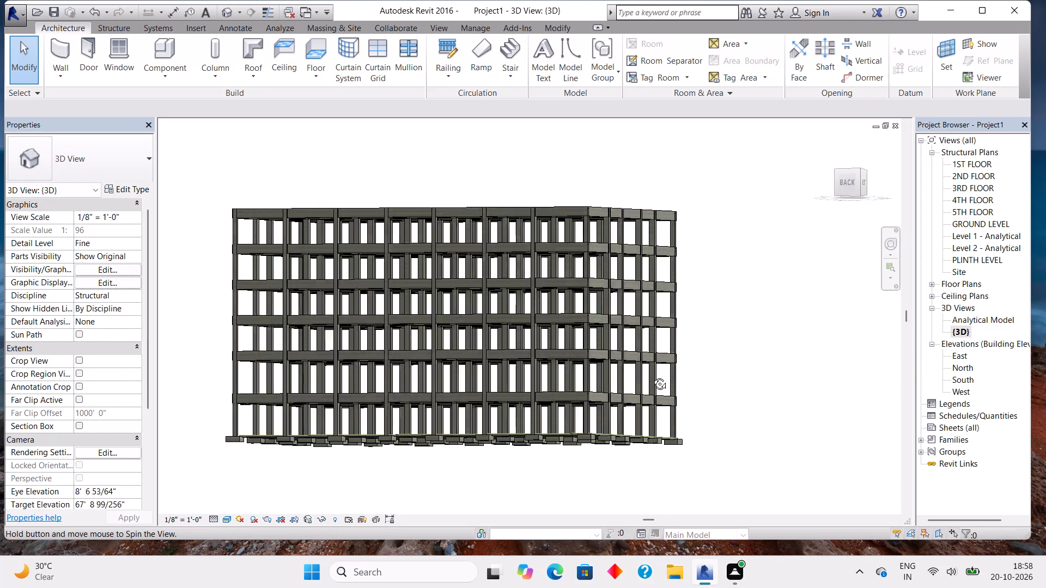
pyautogui.keyDown('shift'); pyautogui.moveTo(652, 376); pyautogui.dragTo(600, 415, button='middle'); pyautogui.keyUp('shift')
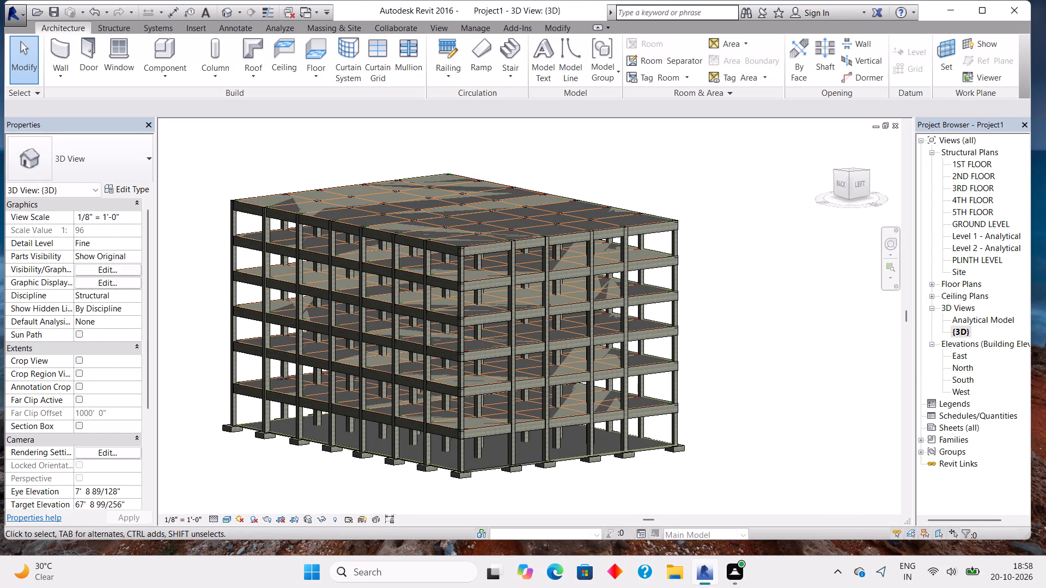
# Examine the building's lower storeys from several sides and from below in the {3D} view to locate the corner staircase.
pyautogui.scroll(4, 783, 384)
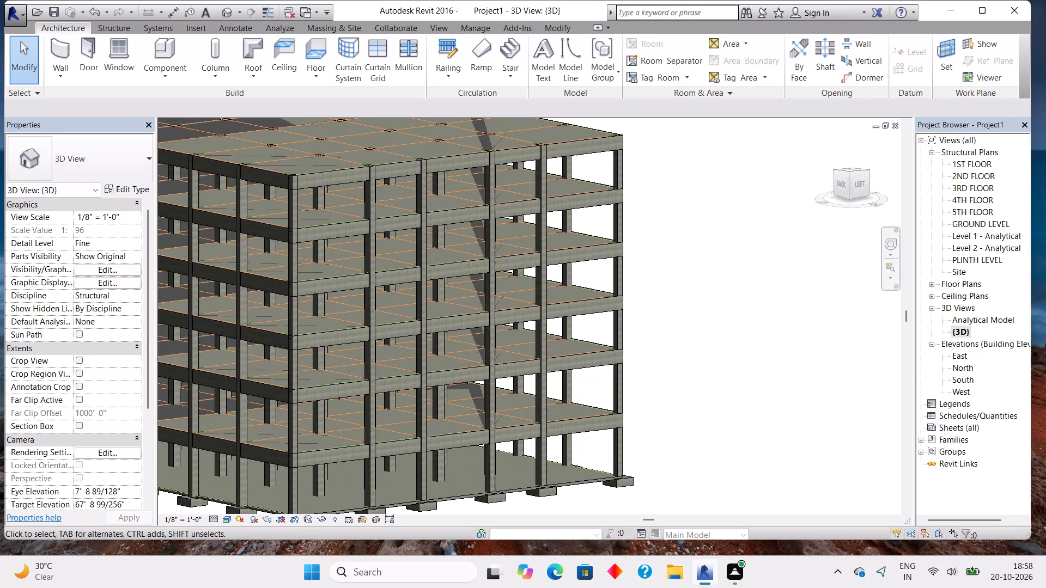
pyautogui.moveTo(783, 384); pyautogui.dragTo(878, 313, button='middle')
pyautogui.middleClick(878, 313)
pyautogui.moveTo(913, 304); pyautogui.dragTo(918, 303, button='middle')
pyautogui.moveTo(920, 303); pyautogui.dragTo(932, 308, button='middle')
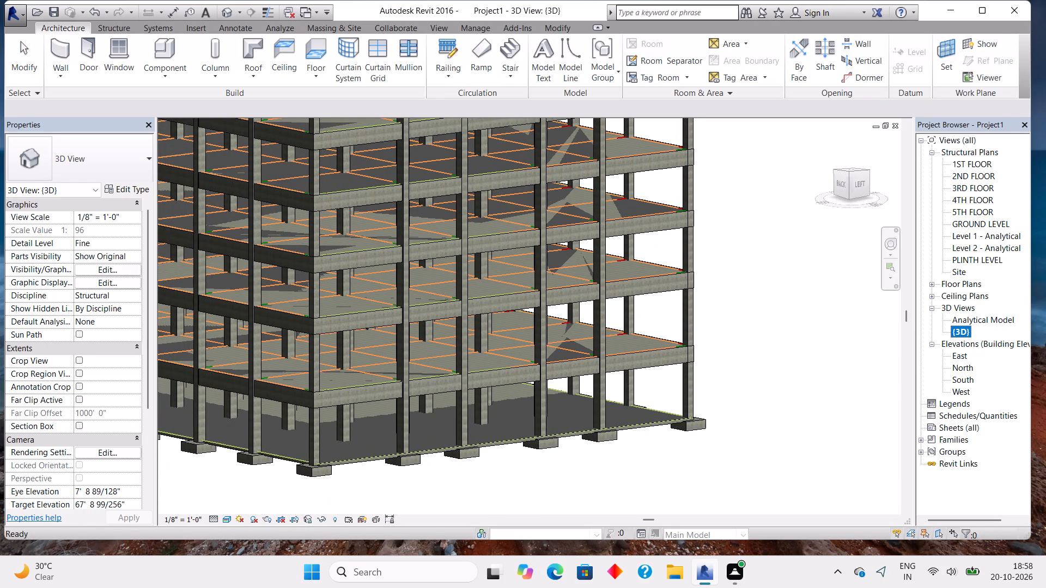
pyautogui.keyDown('shift'); pyautogui.moveTo(863, 360); pyautogui.dragTo(828, 345, button='middle'); pyautogui.keyUp('shift')
pyautogui.keyDown('shift'); pyautogui.moveTo(835, 351); pyautogui.dragTo(823, 349, button='middle'); pyautogui.keyUp('shift')
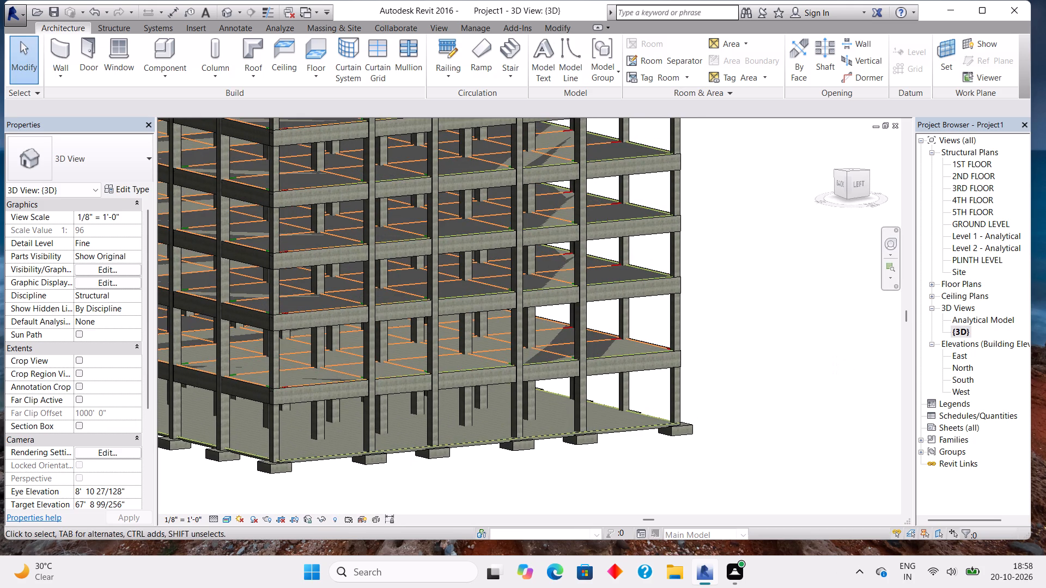
pyautogui.keyDown('shift'); pyautogui.moveTo(834, 351); pyautogui.dragTo(615, 298, button='middle'); pyautogui.keyUp('shift')
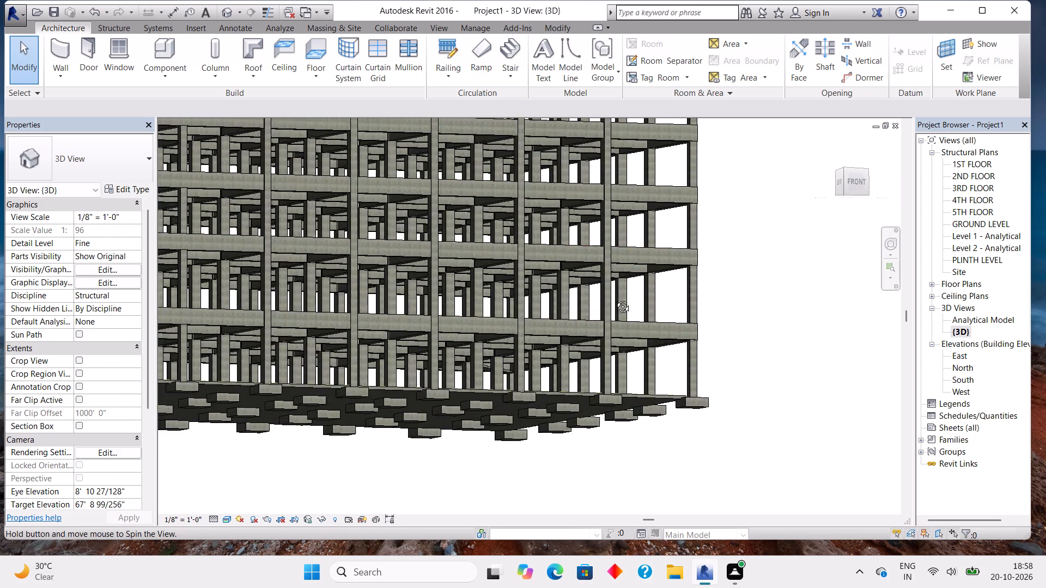
pyautogui.keyDown('shift'); pyautogui.moveTo(615, 298); pyautogui.dragTo(562, 296, button='middle'); pyautogui.keyUp('shift')
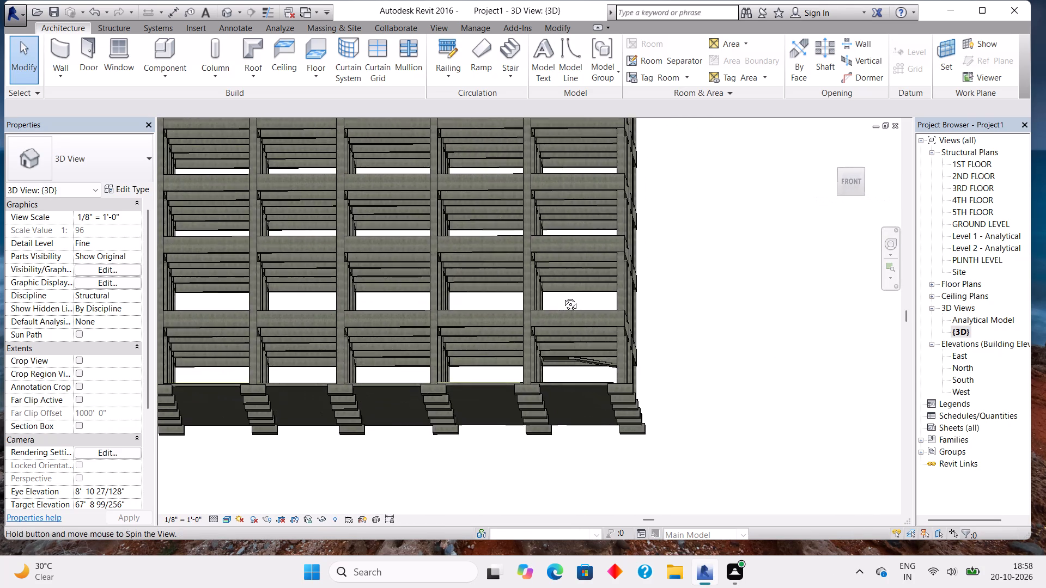
pyautogui.keyDown('shift'); pyautogui.moveTo(562, 296); pyautogui.dragTo(313, 330, button='middle'); pyautogui.keyUp('shift')
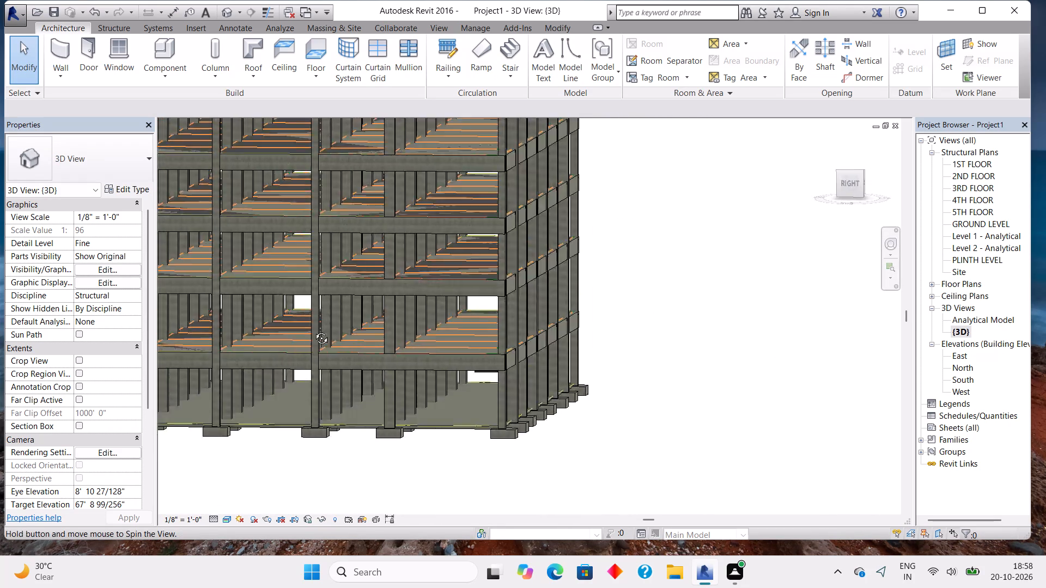
pyautogui.keyDown('shift'); pyautogui.moveTo(313, 330); pyautogui.dragTo(276, 333, button='middle'); pyautogui.keyUp('shift')
pyautogui.moveTo(302, 409); pyautogui.dragTo(250, 366, button='middle')
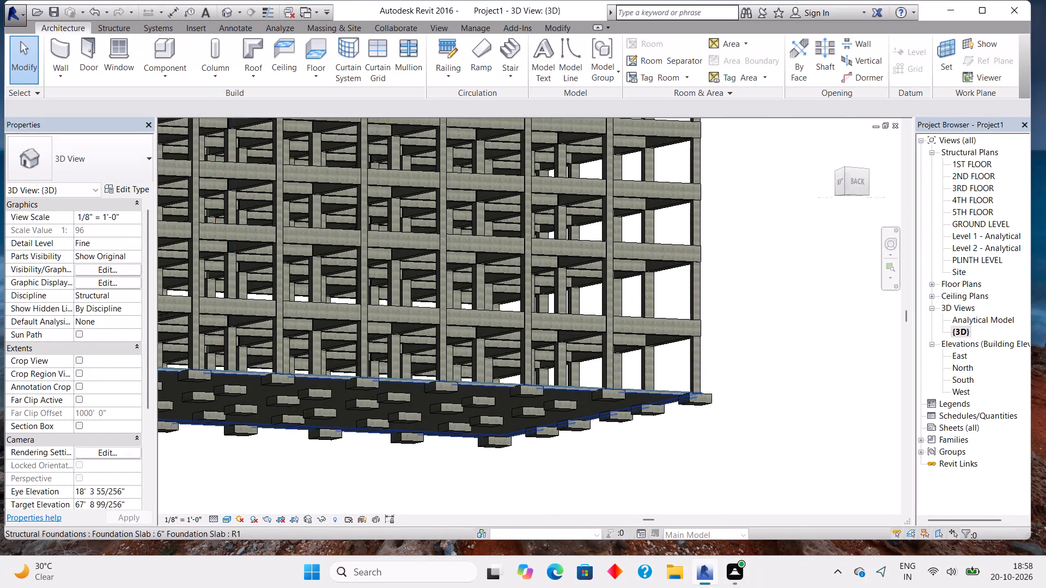
pyautogui.scroll(2, 250, 366)
pyautogui.keyDown('shift'); pyautogui.moveTo(174, 315); pyautogui.dragTo(340, 309, button='middle'); pyautogui.keyUp('shift')
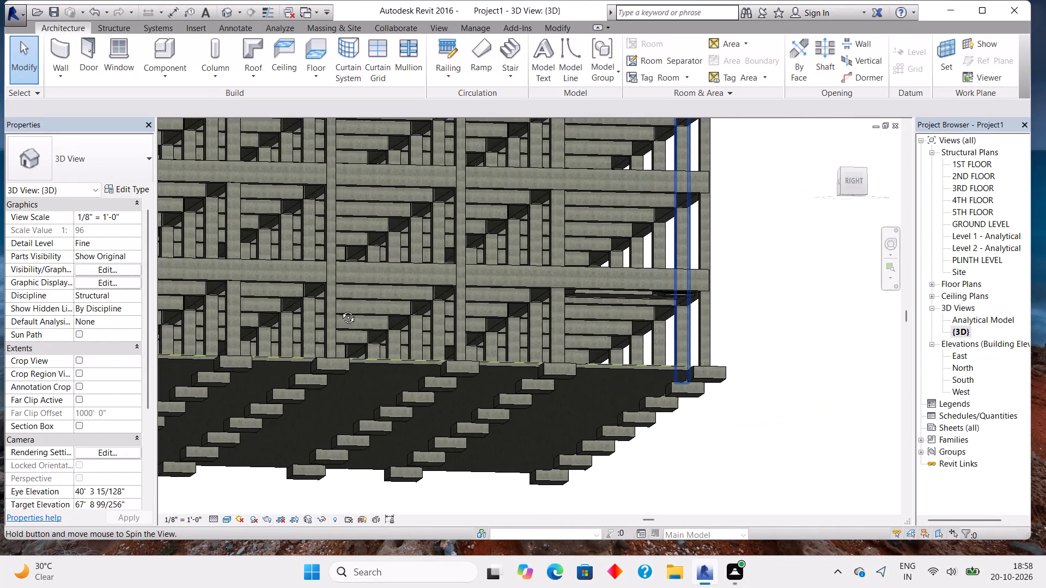
pyautogui.keyDown('shift'); pyautogui.moveTo(340, 309); pyautogui.dragTo(343, 309, button='middle'); pyautogui.keyUp('shift')
pyautogui.keyDown('shift'); pyautogui.moveTo(361, 301); pyautogui.dragTo(388, 232, button='middle'); pyautogui.keyUp('shift')
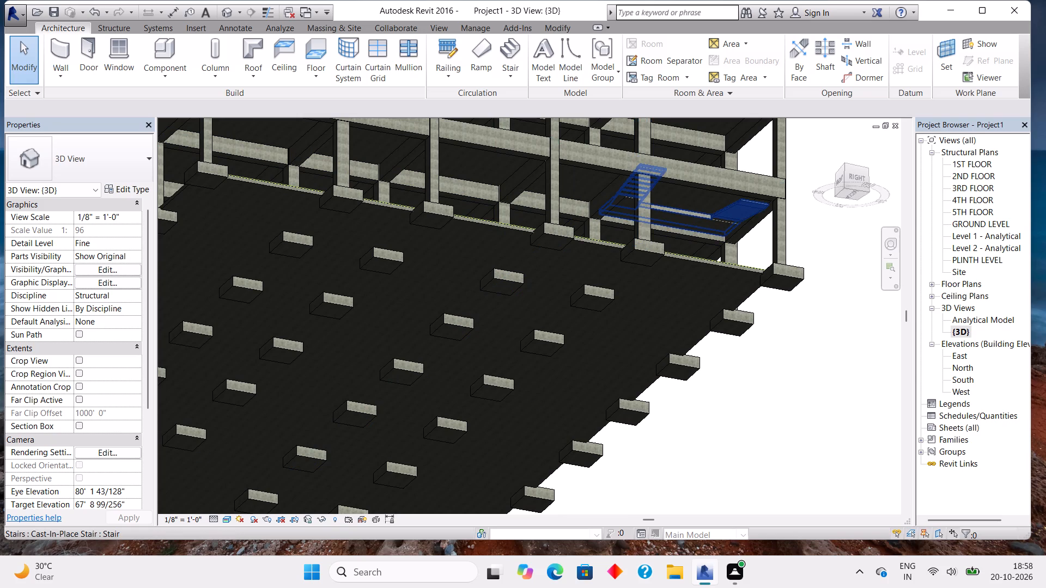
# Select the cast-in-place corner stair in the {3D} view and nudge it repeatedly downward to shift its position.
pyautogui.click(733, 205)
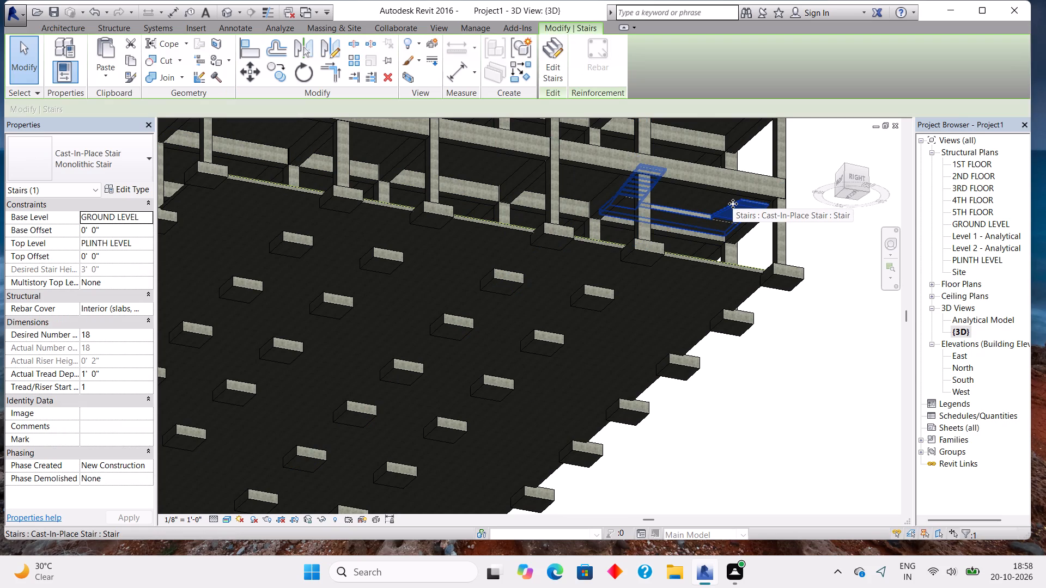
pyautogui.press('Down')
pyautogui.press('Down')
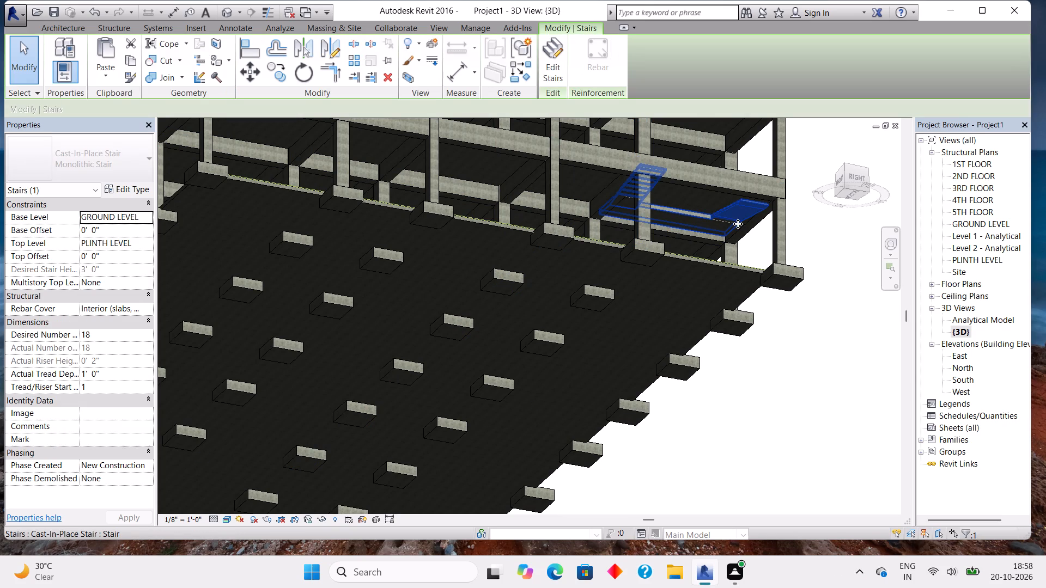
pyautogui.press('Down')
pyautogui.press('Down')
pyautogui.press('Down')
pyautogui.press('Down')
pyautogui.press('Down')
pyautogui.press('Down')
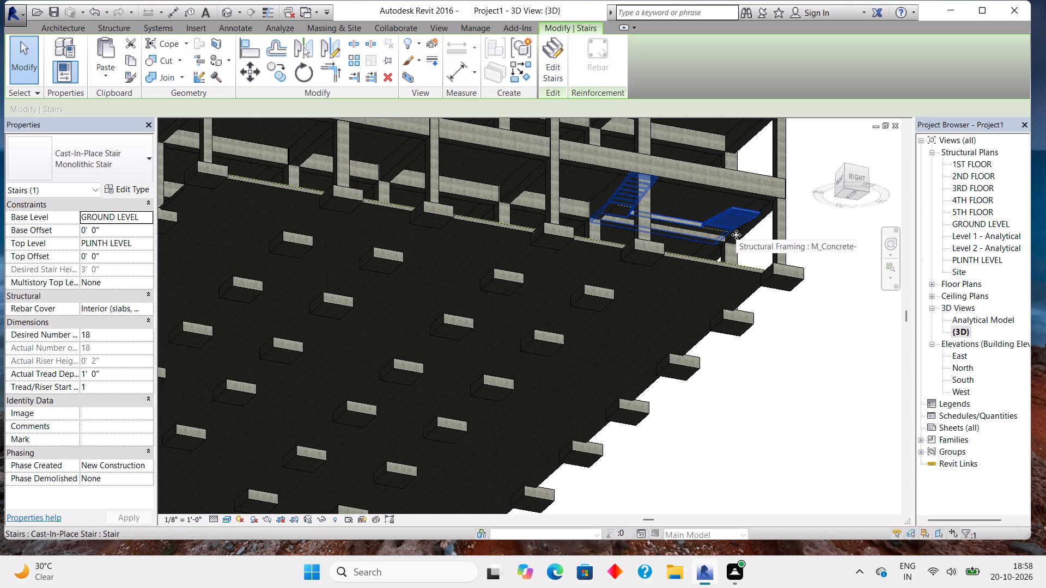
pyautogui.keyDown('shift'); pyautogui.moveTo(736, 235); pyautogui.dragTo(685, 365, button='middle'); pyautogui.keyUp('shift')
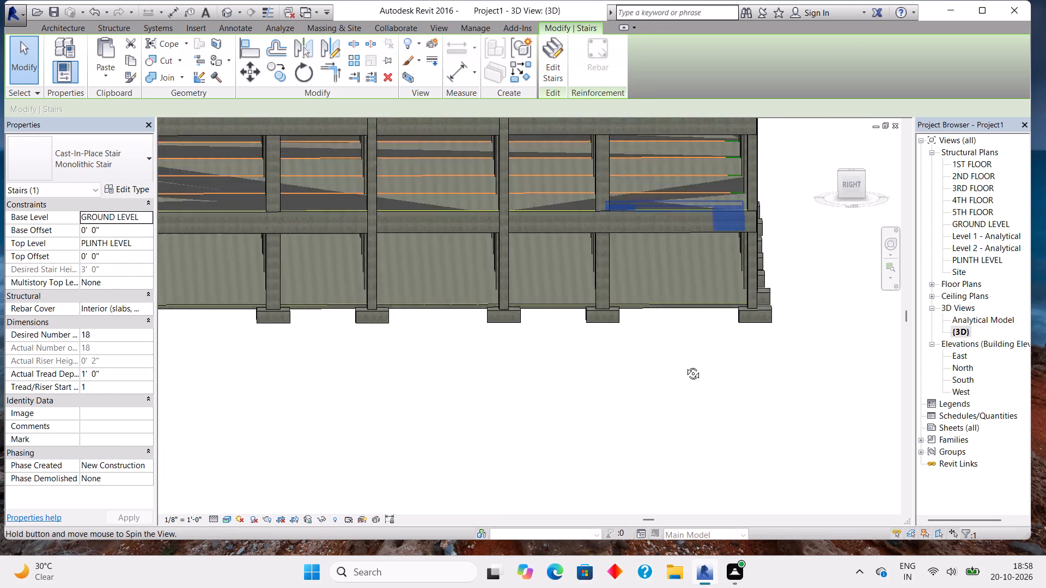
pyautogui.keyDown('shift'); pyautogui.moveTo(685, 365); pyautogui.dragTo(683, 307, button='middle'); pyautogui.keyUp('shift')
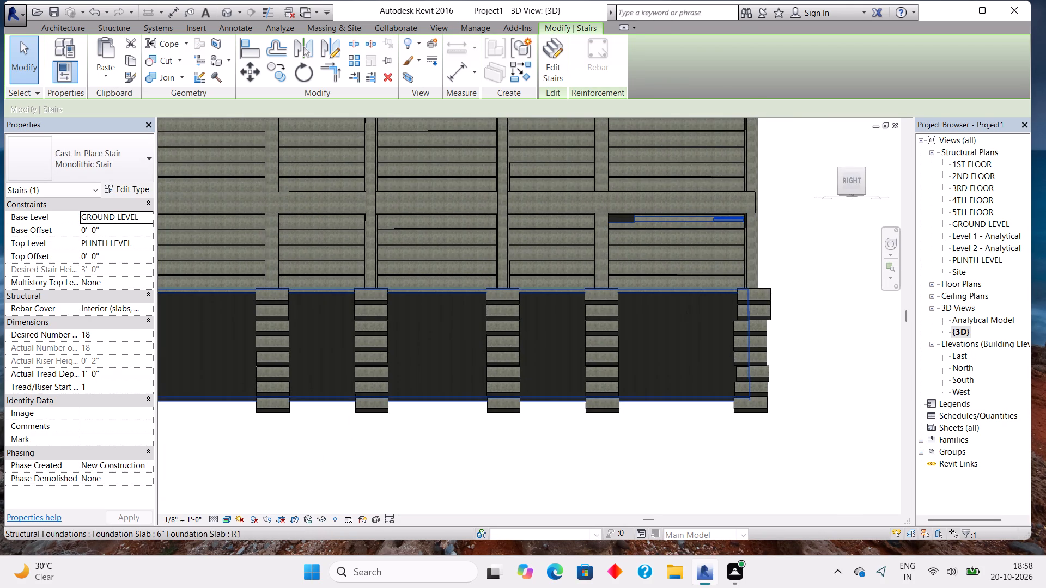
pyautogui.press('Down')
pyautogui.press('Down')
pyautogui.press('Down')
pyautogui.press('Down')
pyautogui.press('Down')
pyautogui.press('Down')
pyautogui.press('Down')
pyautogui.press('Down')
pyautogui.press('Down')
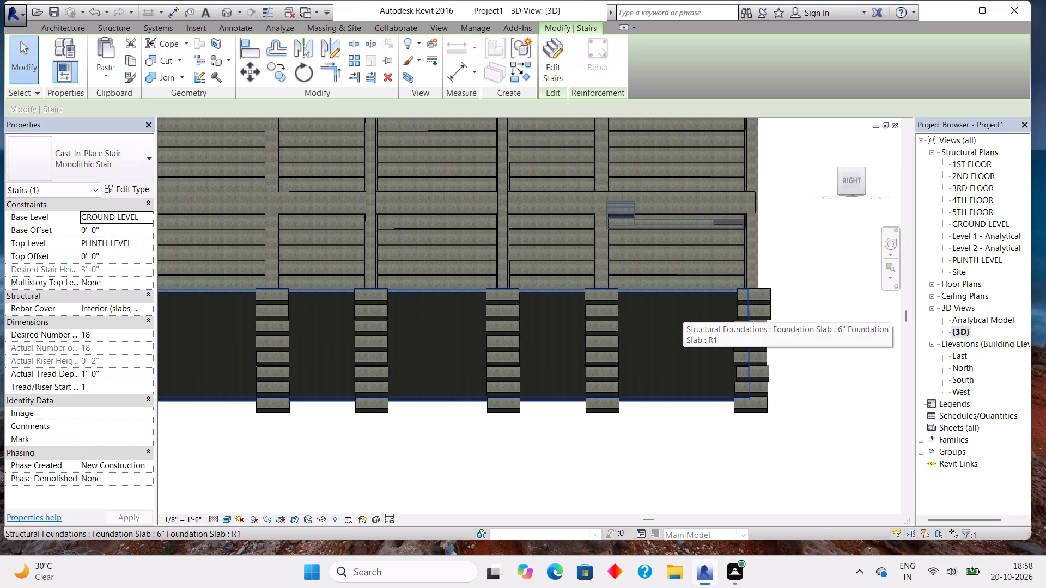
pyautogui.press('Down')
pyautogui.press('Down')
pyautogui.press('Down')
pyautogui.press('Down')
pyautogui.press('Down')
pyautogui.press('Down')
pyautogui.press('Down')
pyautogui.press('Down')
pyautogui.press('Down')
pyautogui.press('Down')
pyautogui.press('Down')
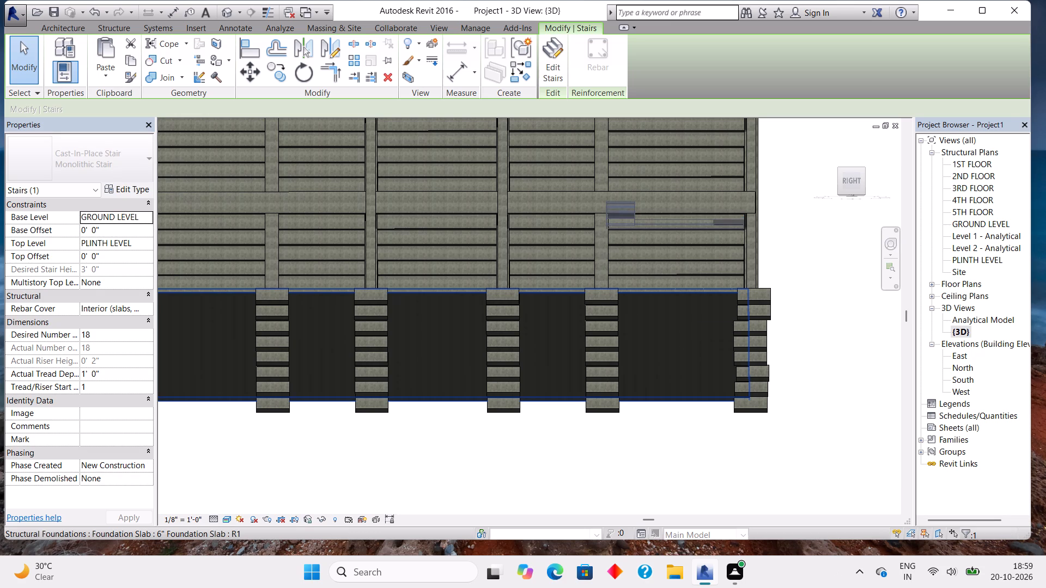
# Delete the cast-in-place staircase from the corner bay in the {3D} view.
pyautogui.keyDown('shift'); pyautogui.moveTo(683, 307); pyautogui.dragTo(678, 328, button='middle'); pyautogui.keyUp('shift')
pyautogui.keyDown('shift'); pyautogui.scroll(-1, 683, 307); pyautogui.keyUp('shift')
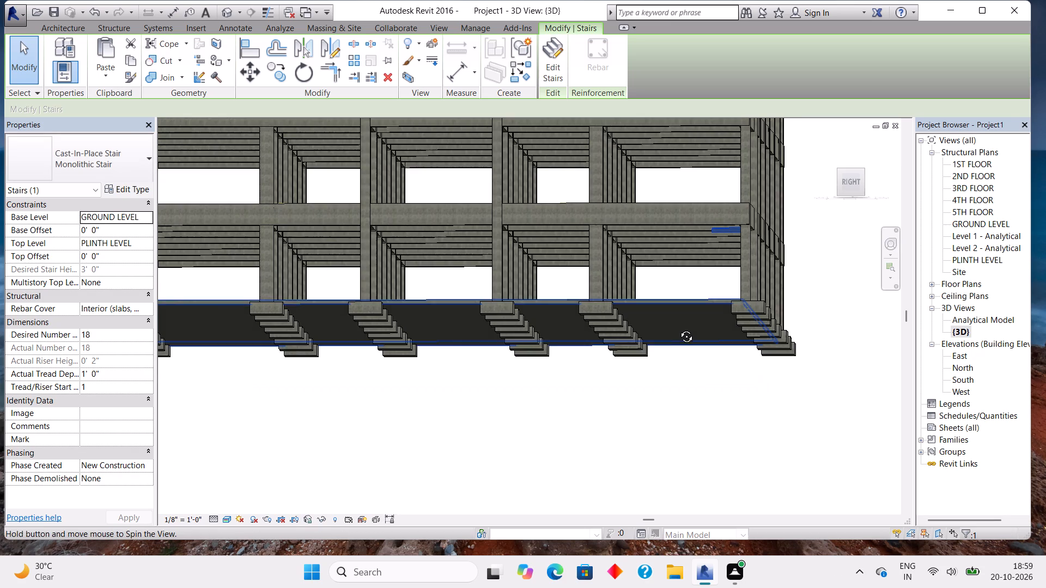
pyautogui.keyDown('shift'); pyautogui.moveTo(678, 328); pyautogui.dragTo(694, 271, button='middle'); pyautogui.keyUp('shift')
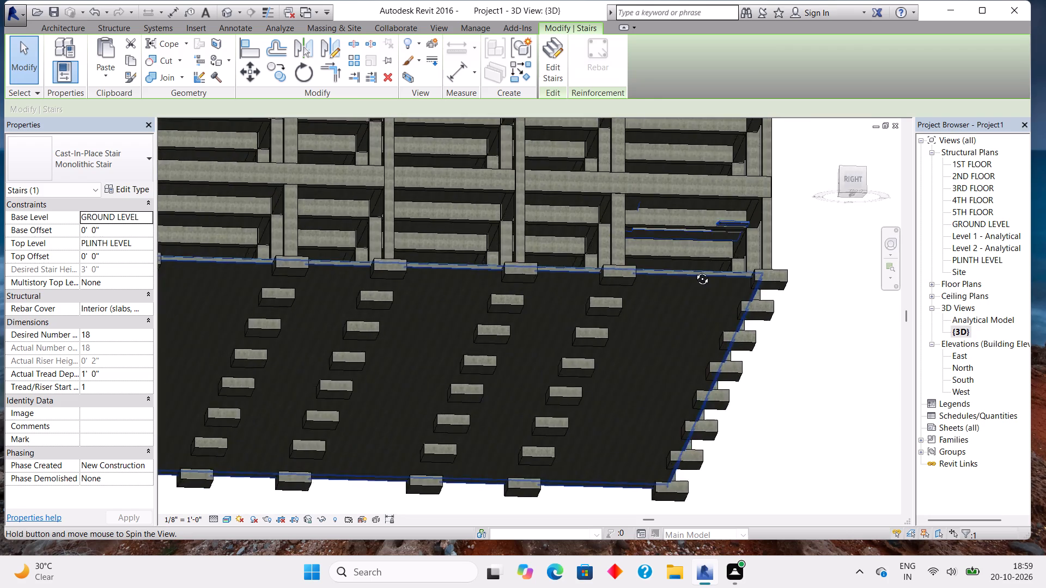
pyautogui.keyDown('shift'); pyautogui.moveTo(694, 271); pyautogui.dragTo(682, 248, button='middle'); pyautogui.keyUp('shift')
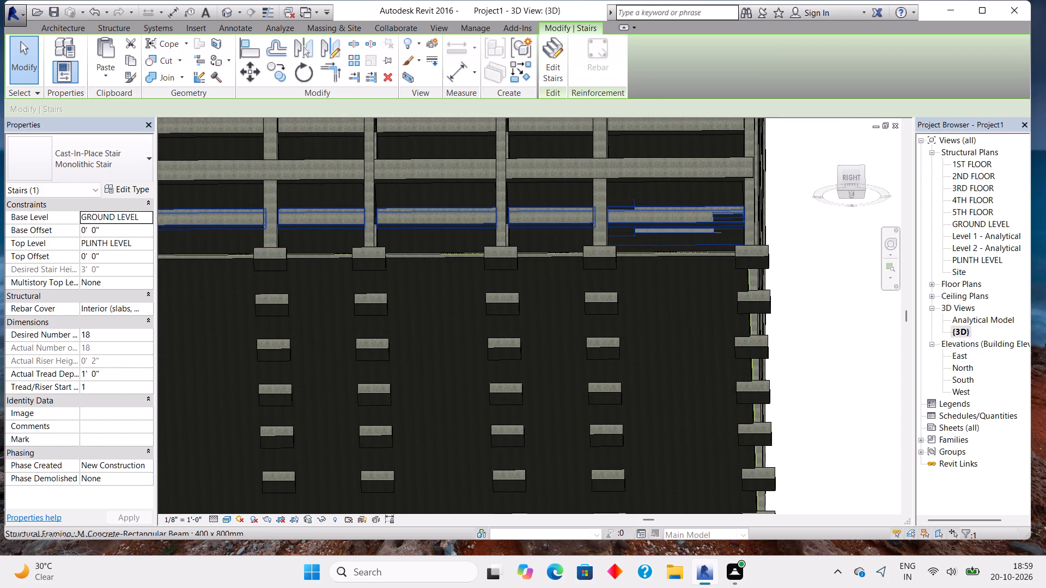
pyautogui.click(723, 218)
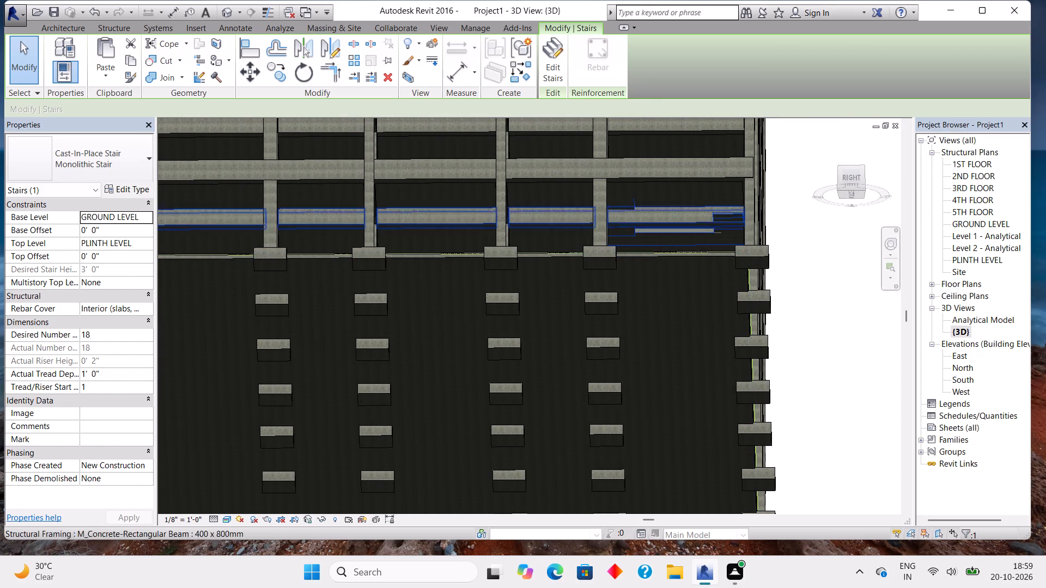
pyautogui.click(729, 215)
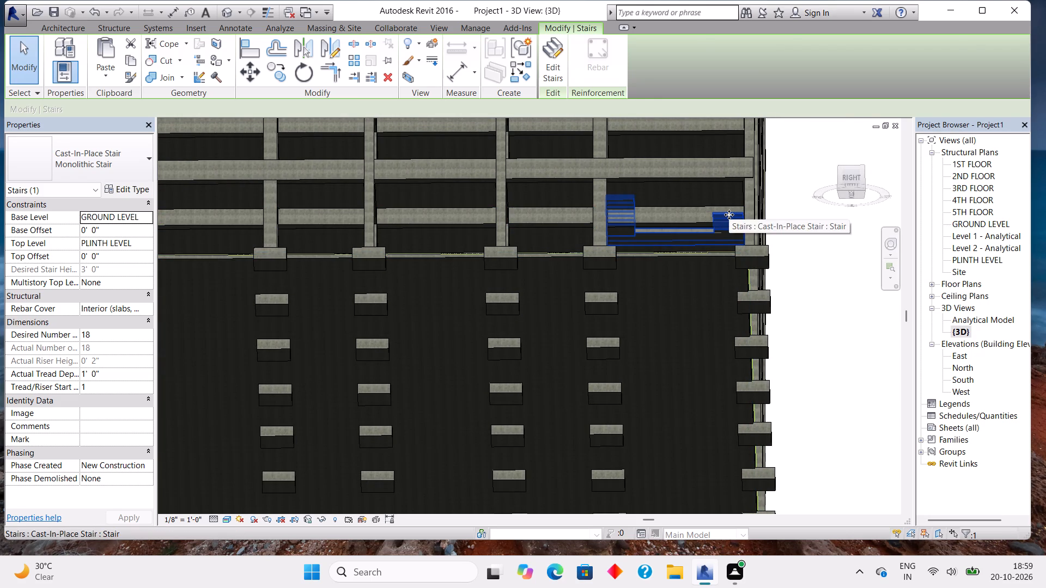
pyautogui.press('Delete')
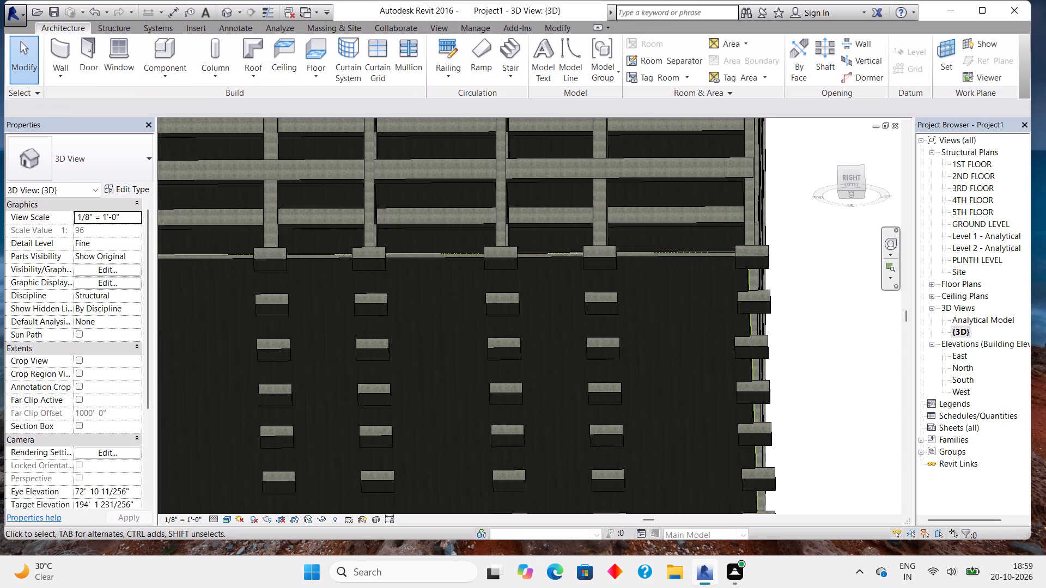
# Open the GROUND LEVEL structural plan at the building's north-east corner bay and start a new cast-in-place stair.
pyautogui.doubleClick(974, 263)
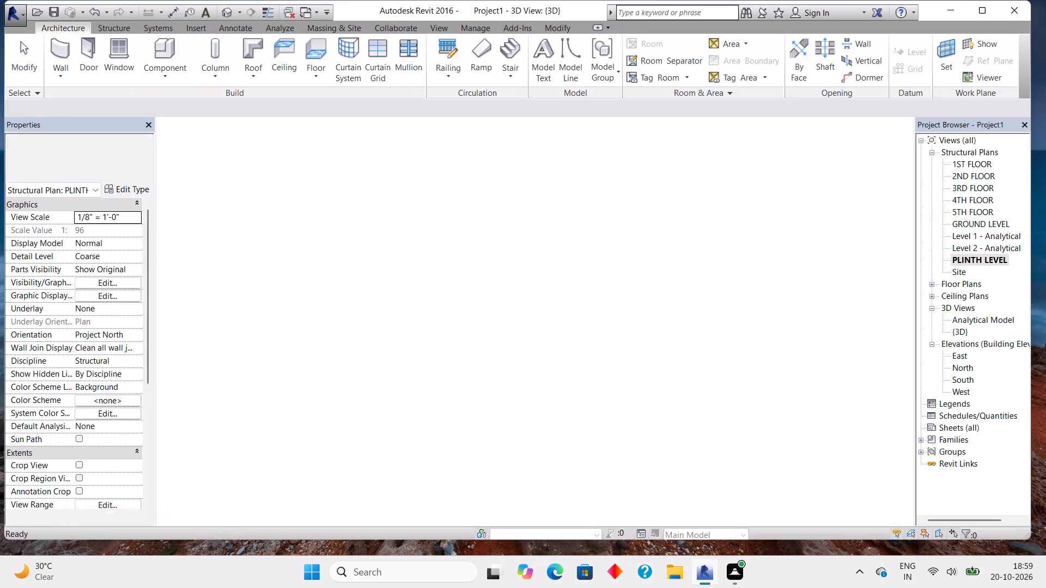
pyautogui.doubleClick(975, 220)
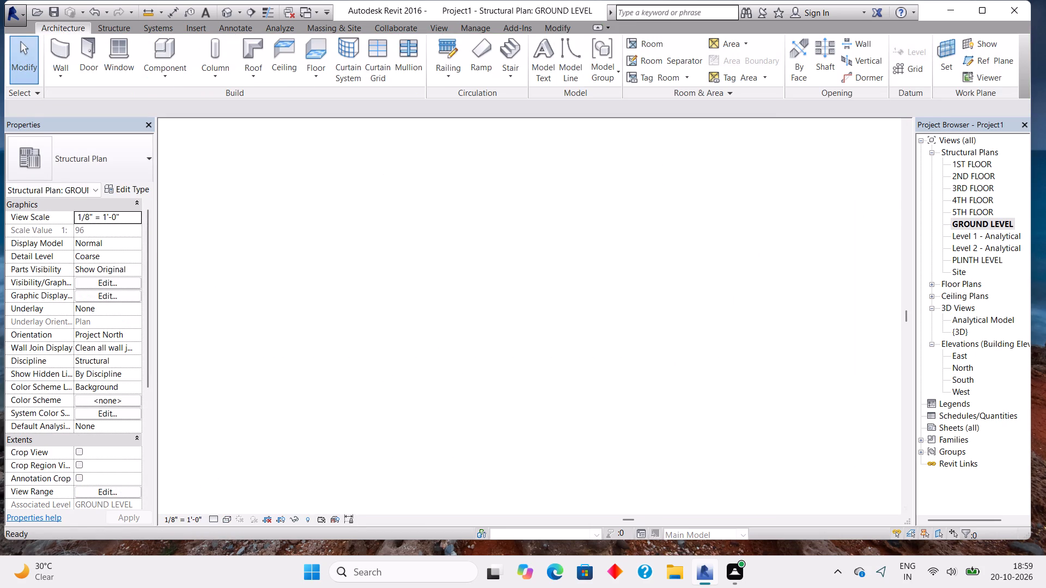
pyautogui.moveTo(678, 341); pyautogui.dragTo(788, 221, button='middle')
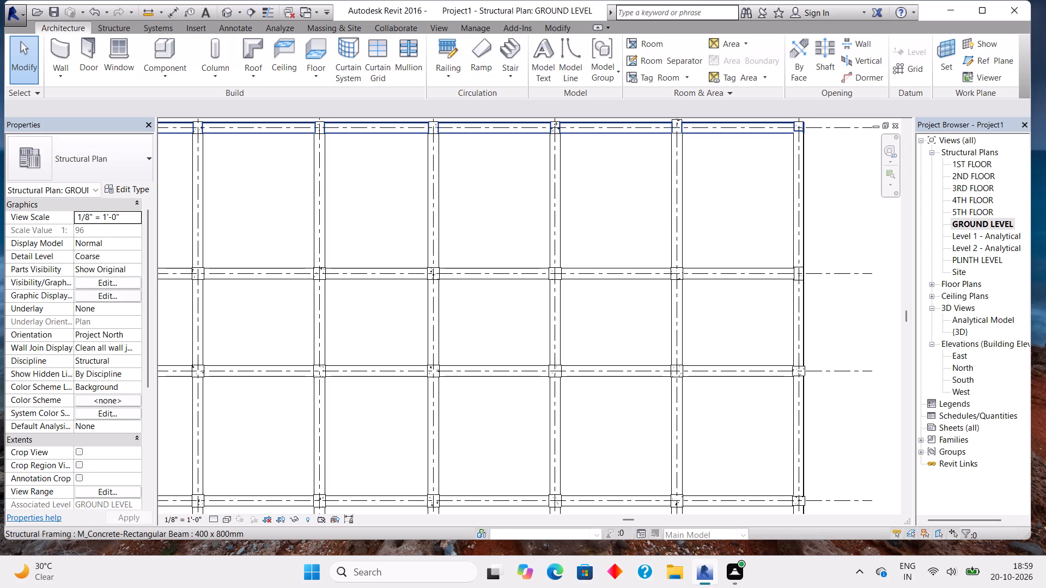
pyautogui.click(502, 51)
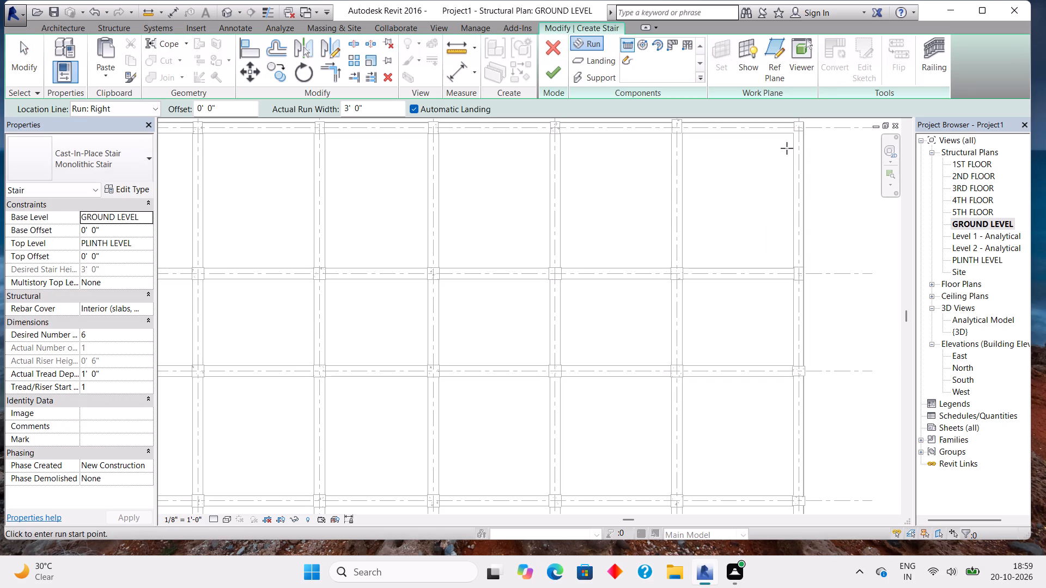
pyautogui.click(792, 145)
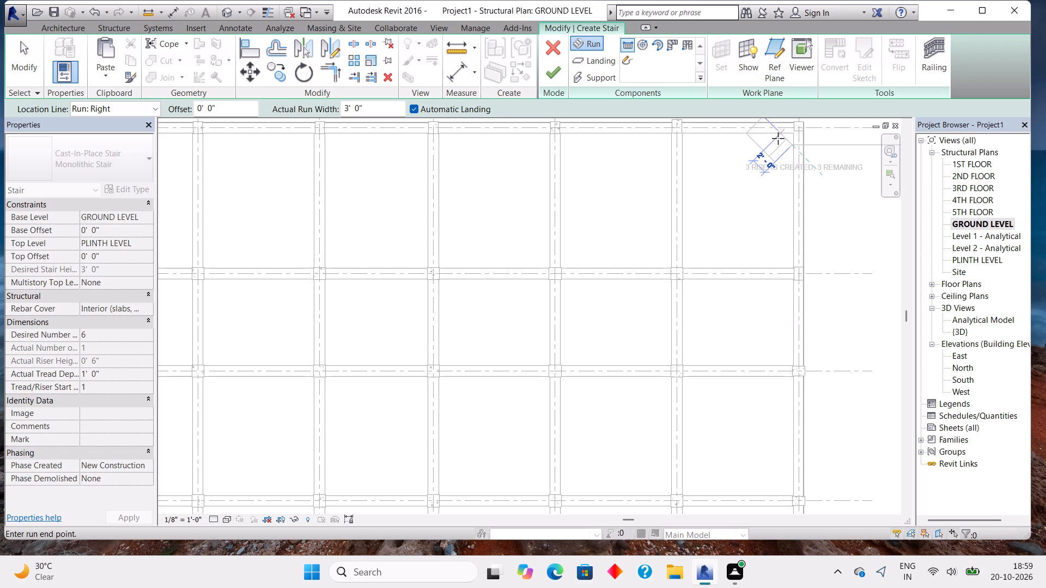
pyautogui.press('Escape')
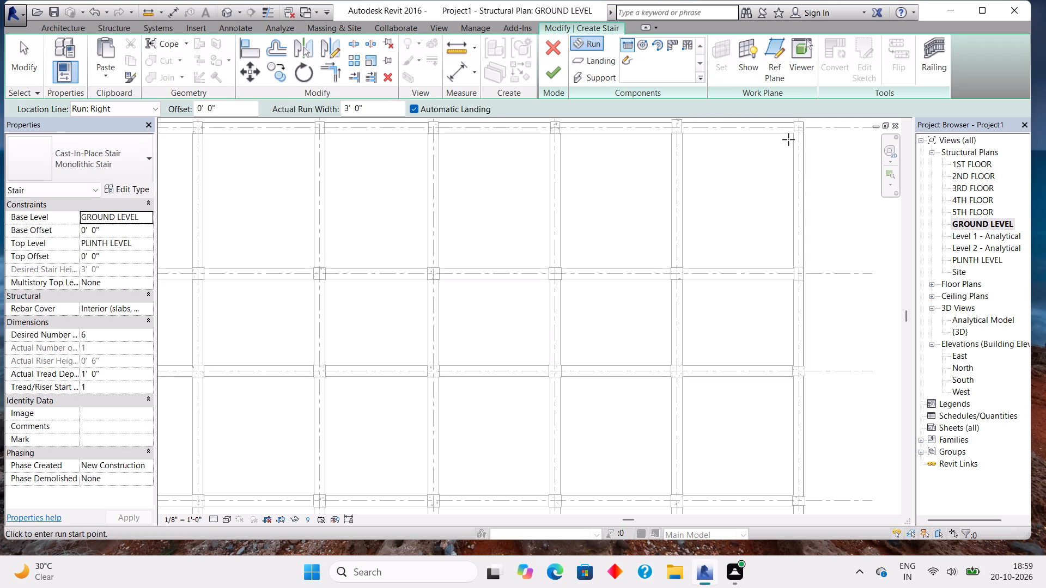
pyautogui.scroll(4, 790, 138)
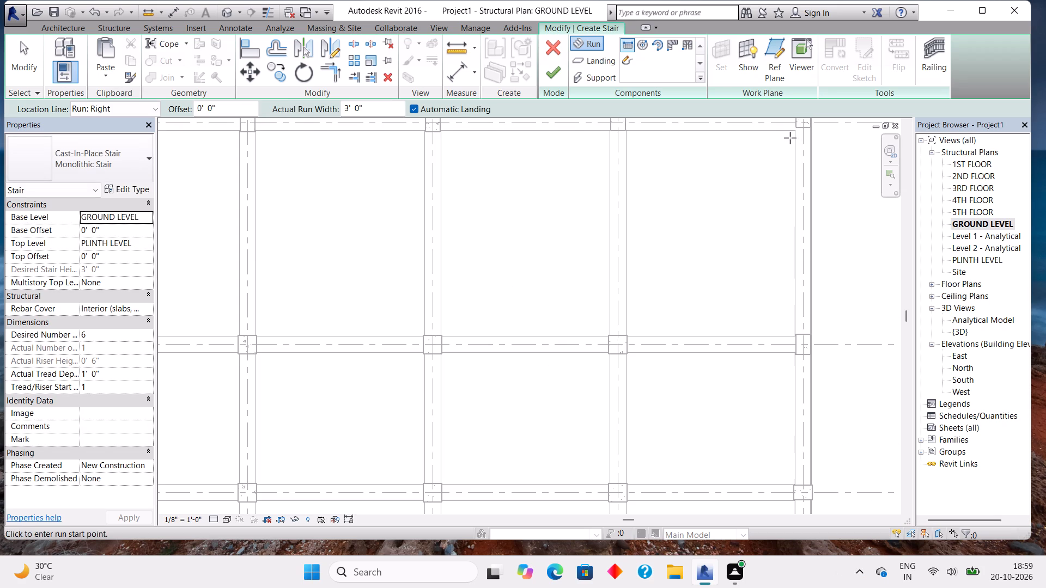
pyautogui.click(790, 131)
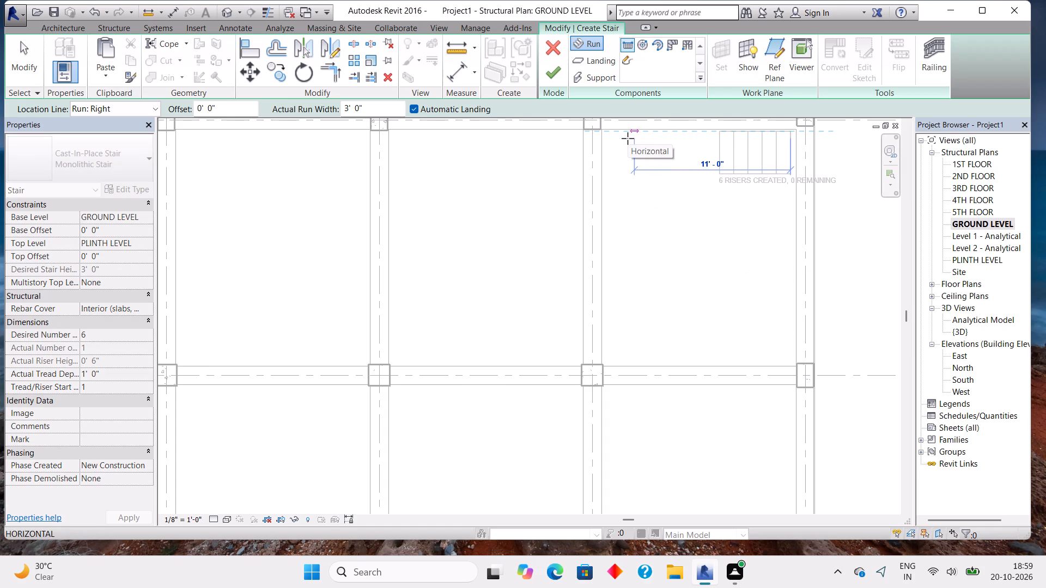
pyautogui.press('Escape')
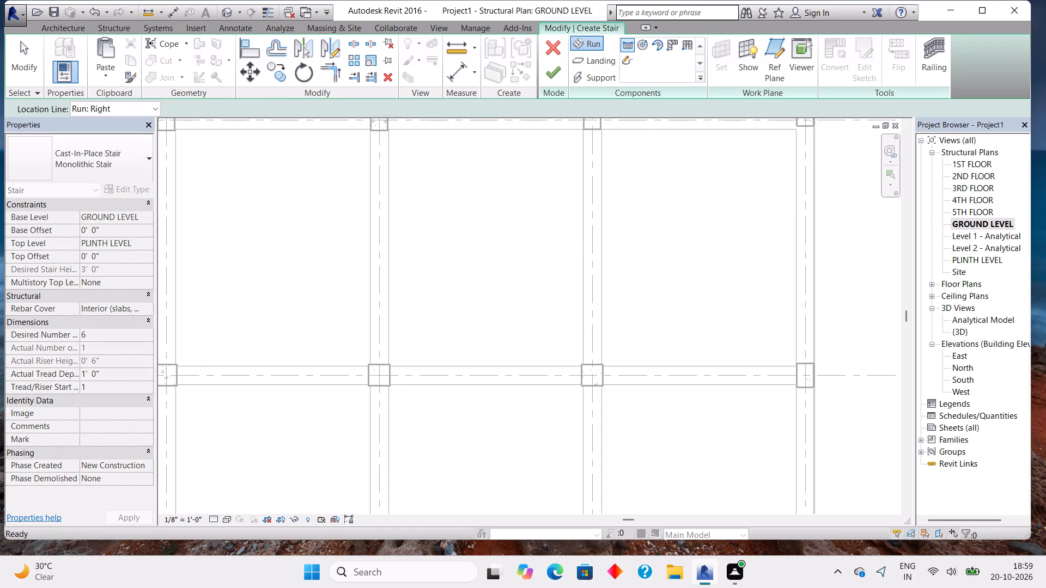
# Set the stair's desired number of risers to 20 and draw a 10' westward first run along the corner bay's north beam.
pyautogui.click(118, 330)
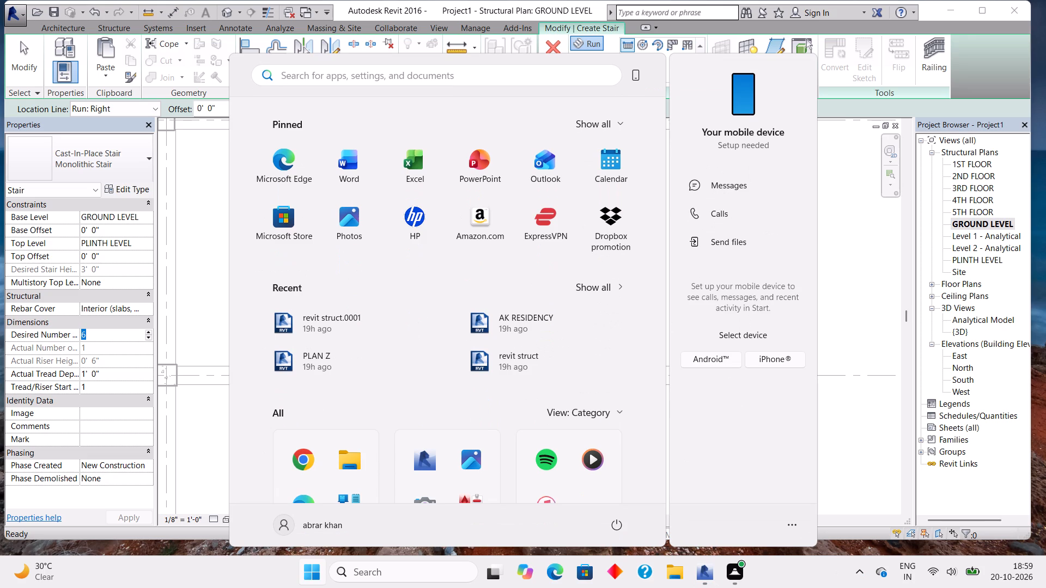
pyautogui.press('Escape')
pyautogui.write('20')
pyautogui.press('Return')
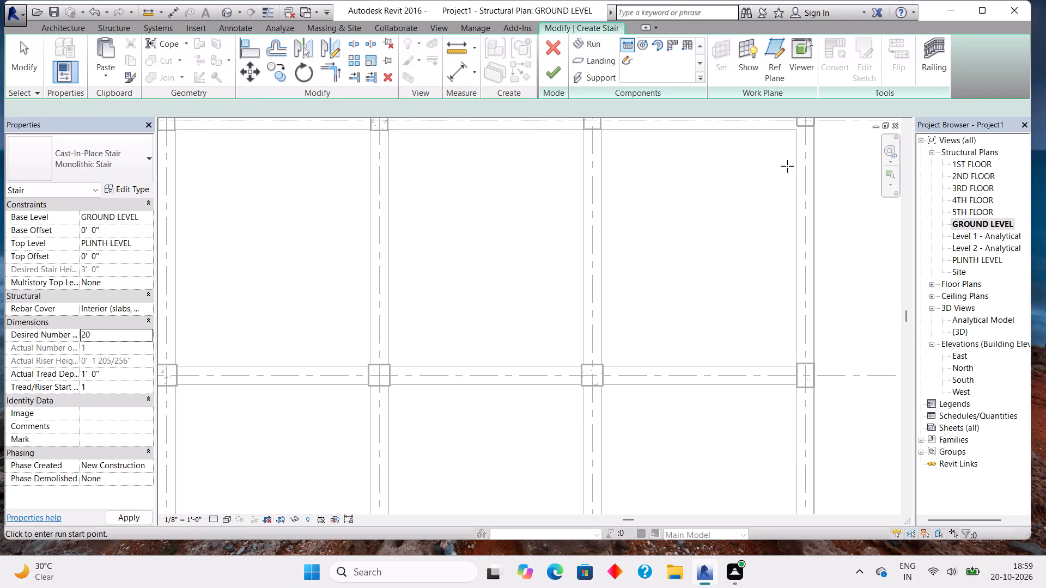
pyautogui.click(795, 132)
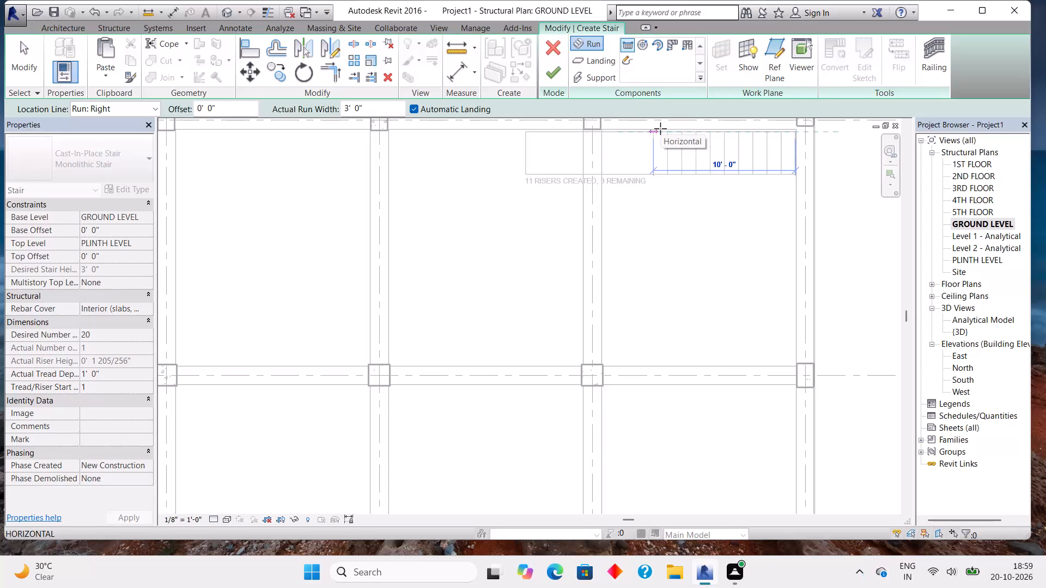
pyautogui.click(660, 128)
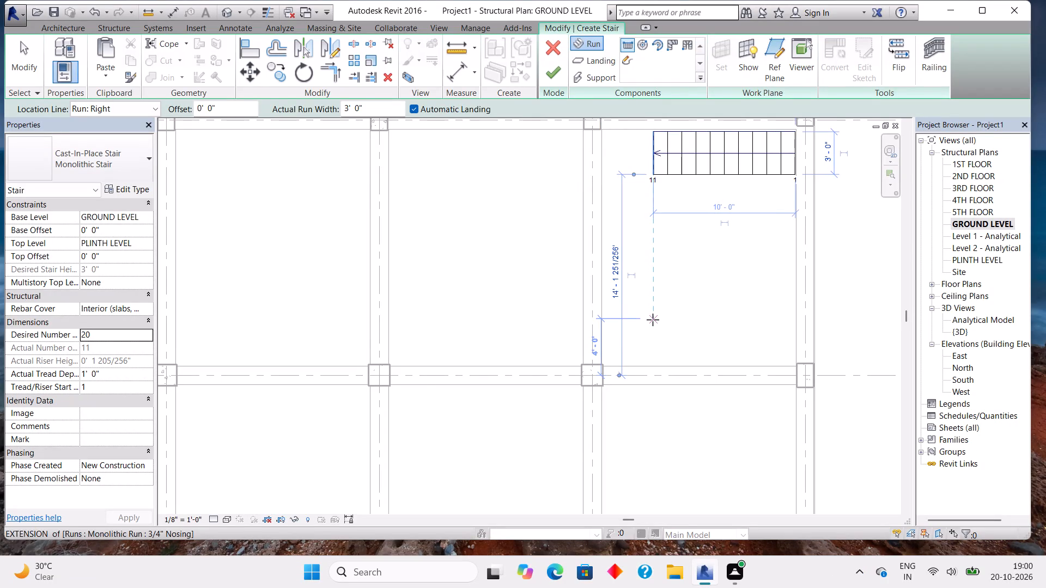
# Draw the stair's second run eastward from the first run's end line, 8' long with 9 risers, forming a U-shape.
pyautogui.click(653, 320)
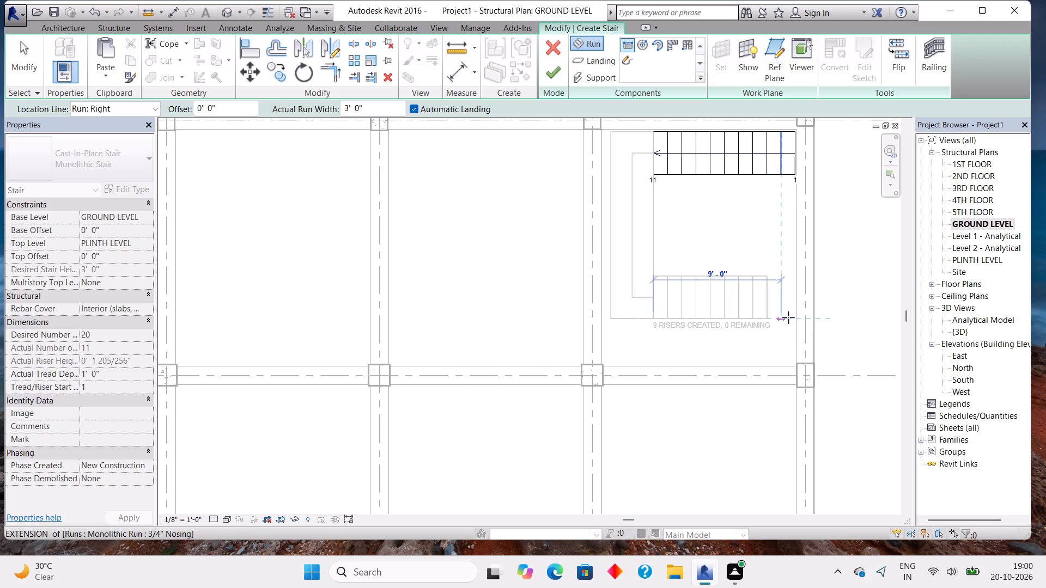
pyautogui.click(789, 319)
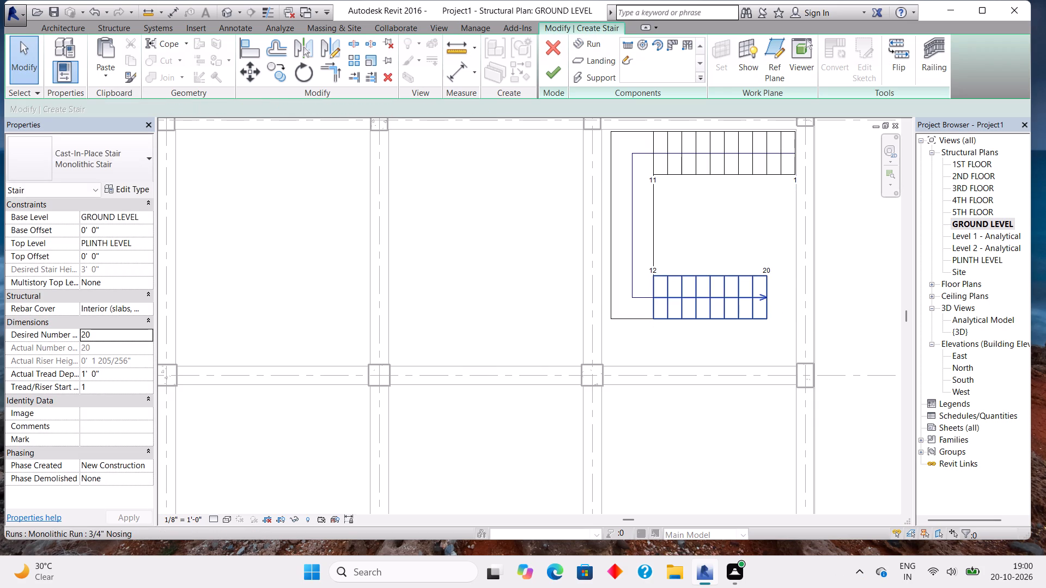
# Nudge the second run southward until it sits against the corner bay's south beam.
pyautogui.click(698, 311)
pyautogui.press('Down')
pyautogui.press('Down')
pyautogui.press('Down')
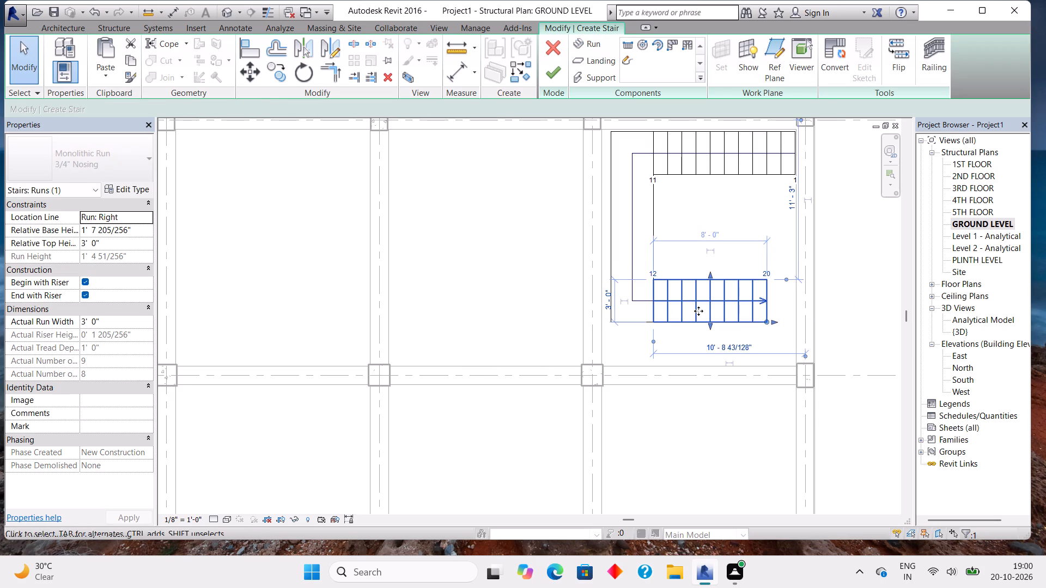
pyautogui.press('Down')
pyautogui.press('Down')
pyautogui.press('Down')
pyautogui.press('Down')
pyautogui.press('Down')
pyautogui.press('Down')
pyautogui.press('Down')
pyautogui.press('Down')
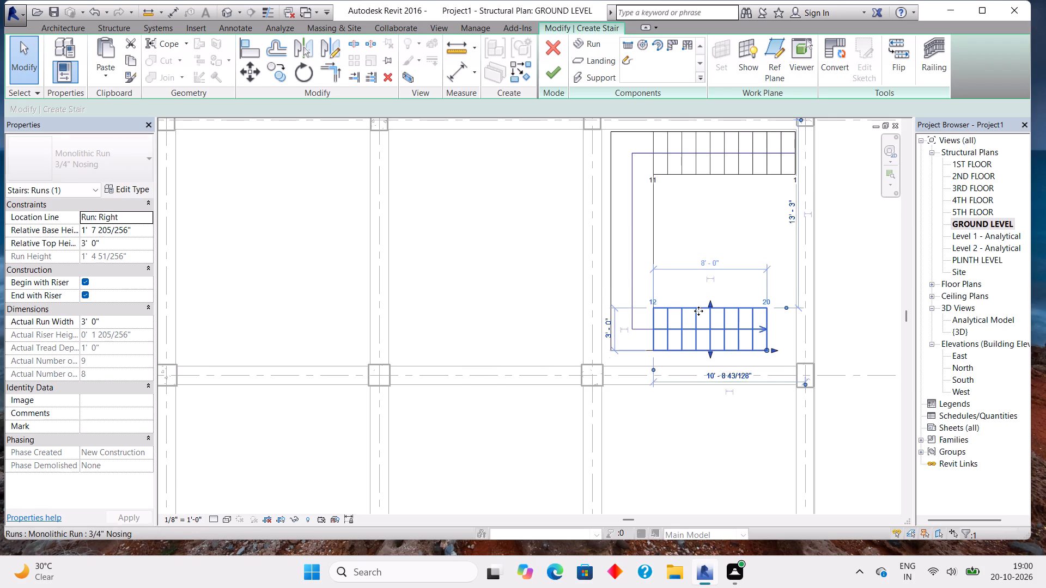
pyautogui.press('Down')
pyautogui.press('Down')
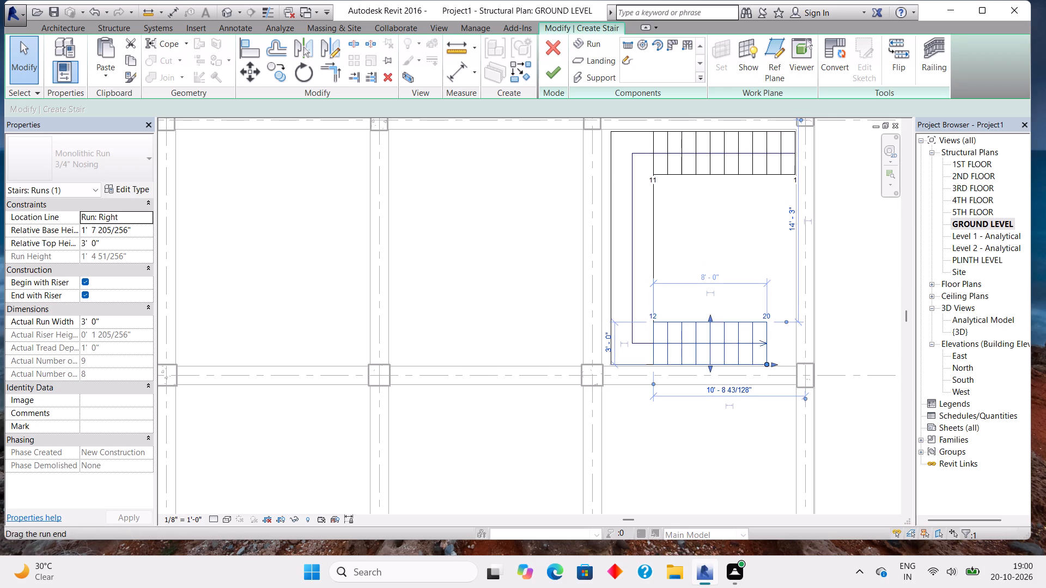
pyautogui.press('Escape')
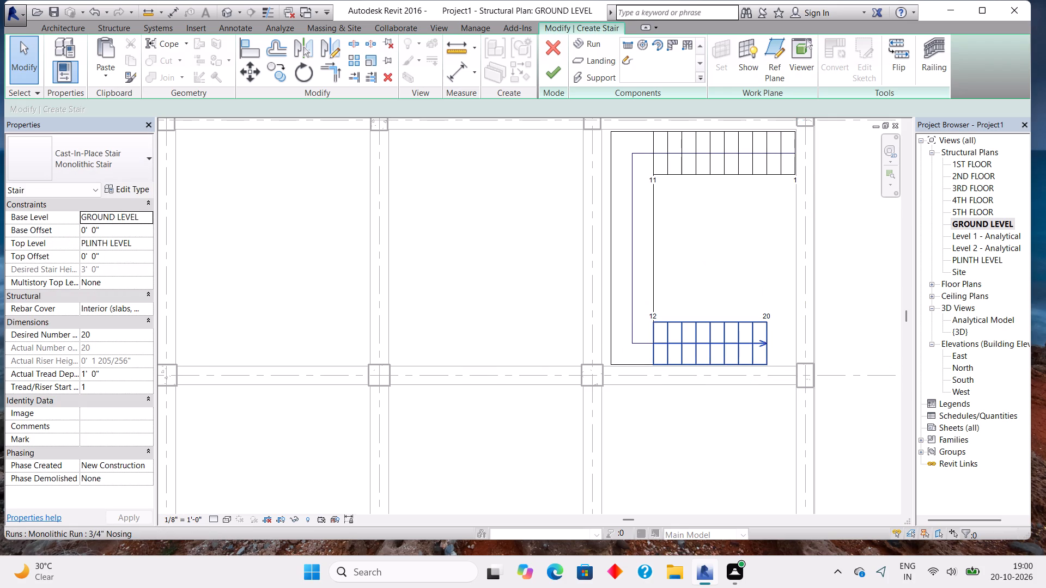
# Widen both runs toward the stairwell, the first to about 5'-0" and the second to about 4'-11".
pyautogui.click(731, 316)
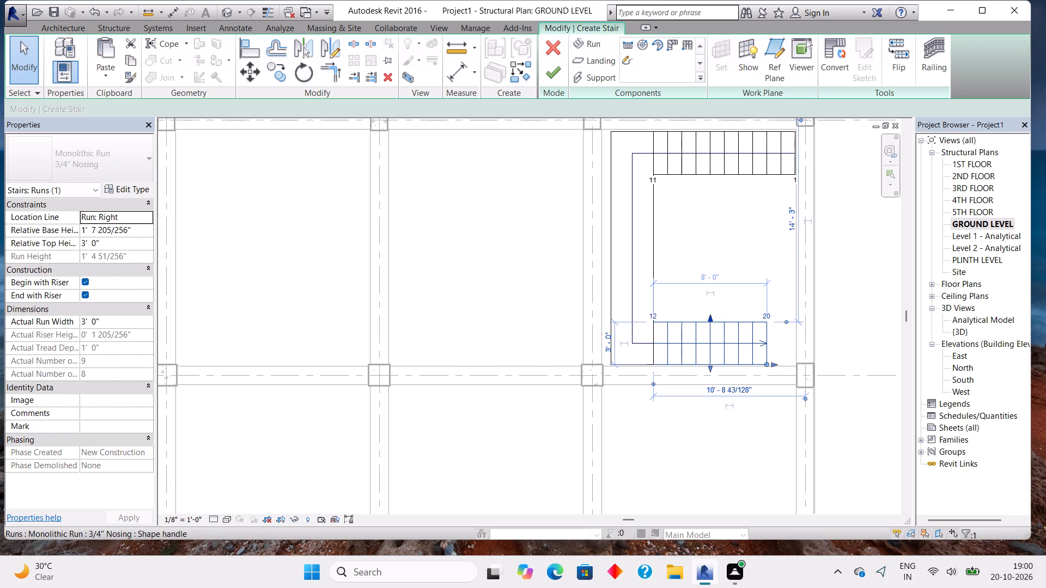
pyautogui.click(713, 318)
pyautogui.click(709, 316)
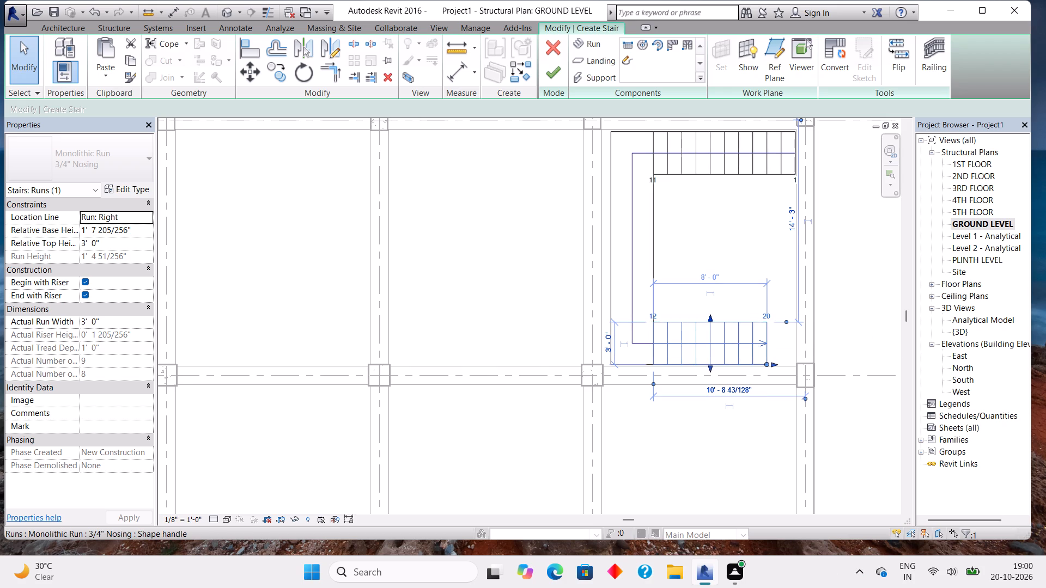
pyautogui.moveTo(709, 316); pyautogui.dragTo(710, 308)
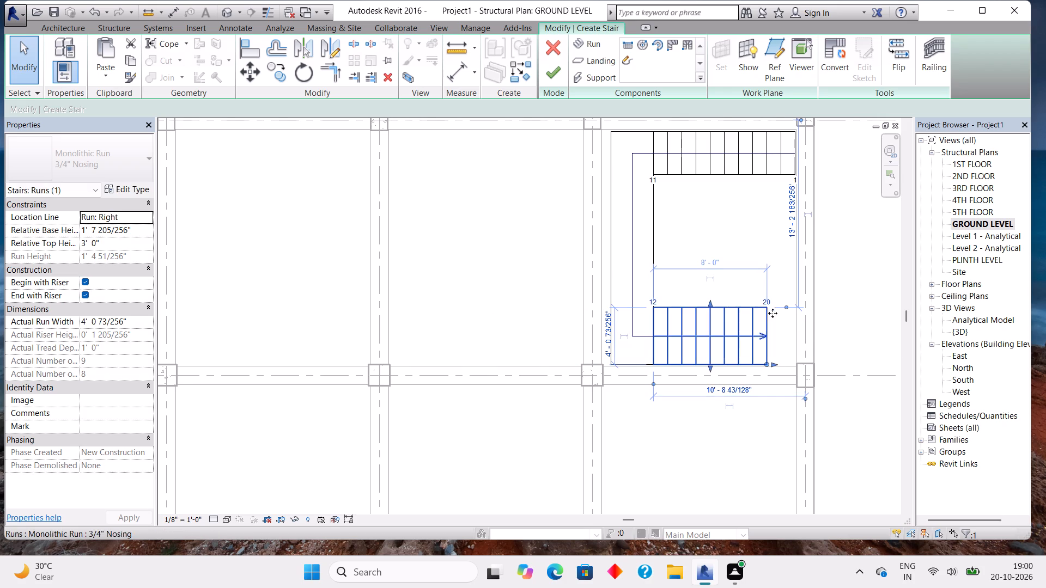
pyautogui.click(728, 158)
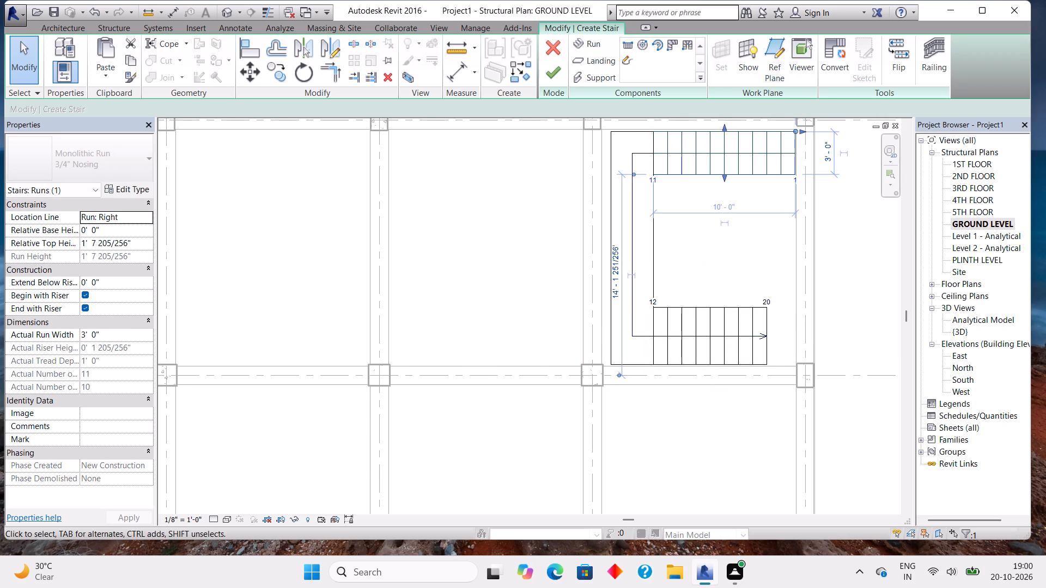
pyautogui.moveTo(726, 175); pyautogui.dragTo(722, 205)
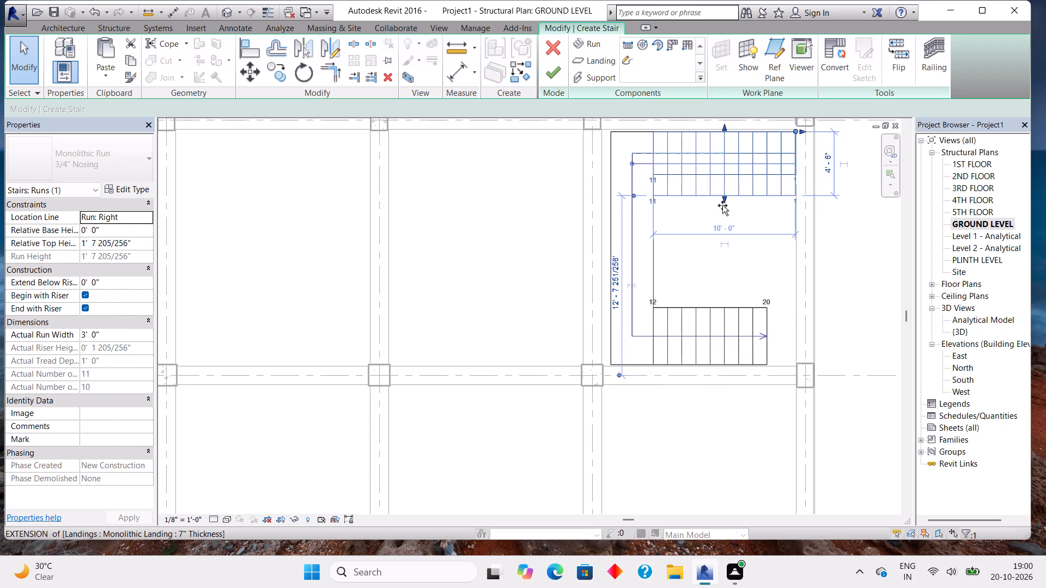
pyautogui.press('Escape')
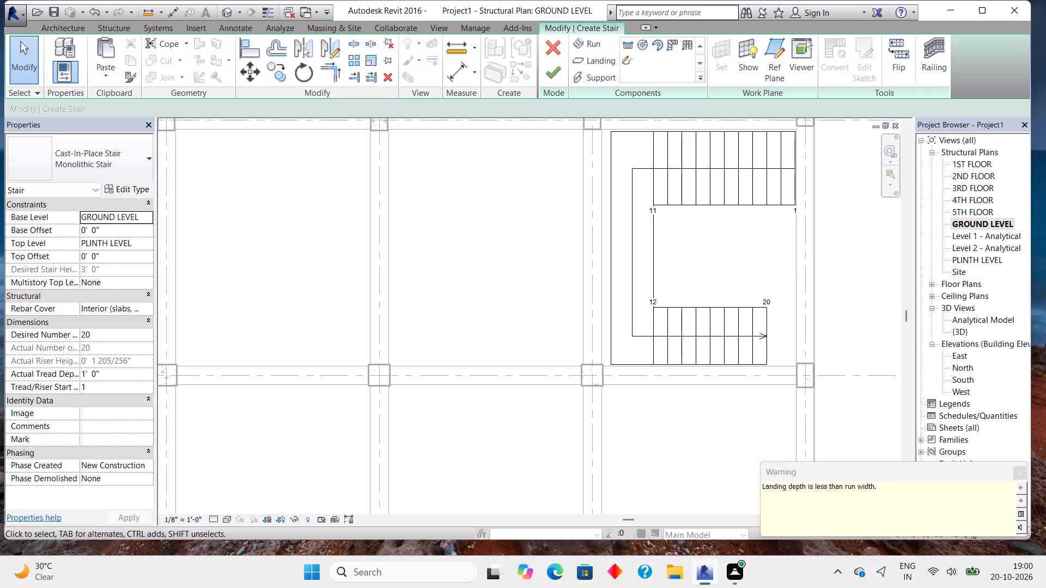
pyautogui.click(729, 192)
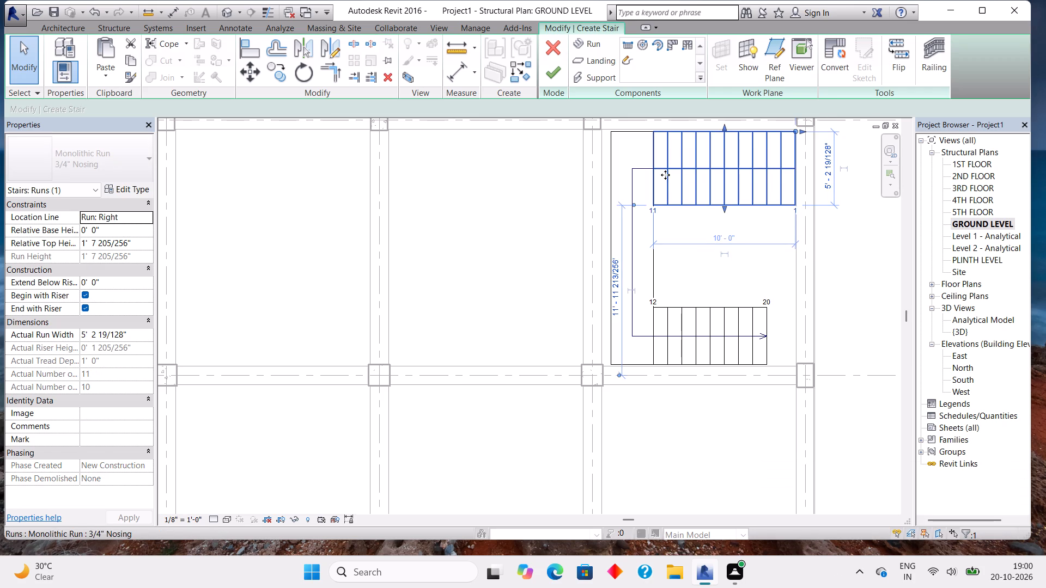
pyautogui.moveTo(722, 211); pyautogui.dragTo(724, 187)
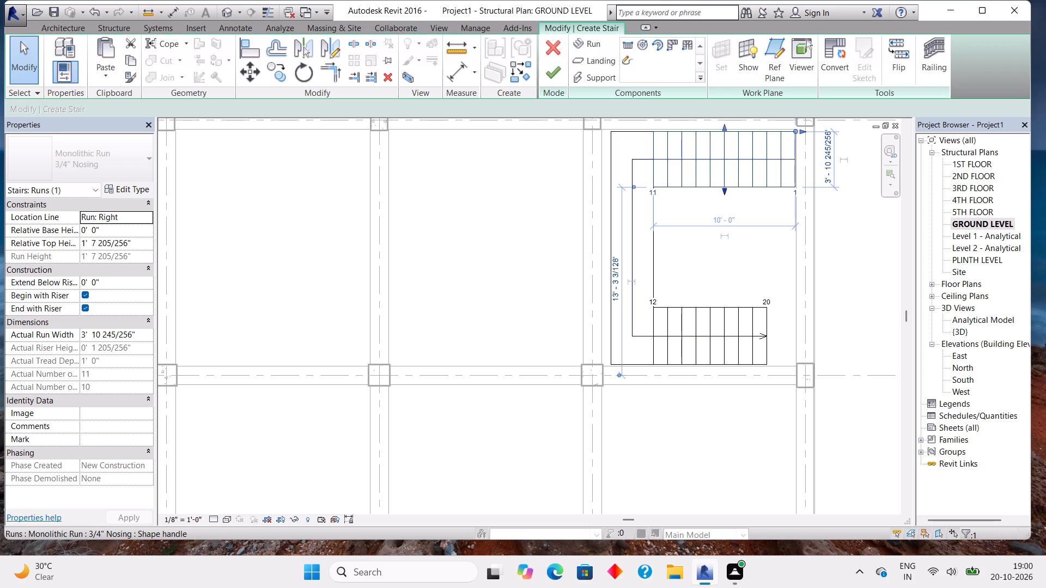
pyautogui.moveTo(724, 189); pyautogui.dragTo(721, 203)
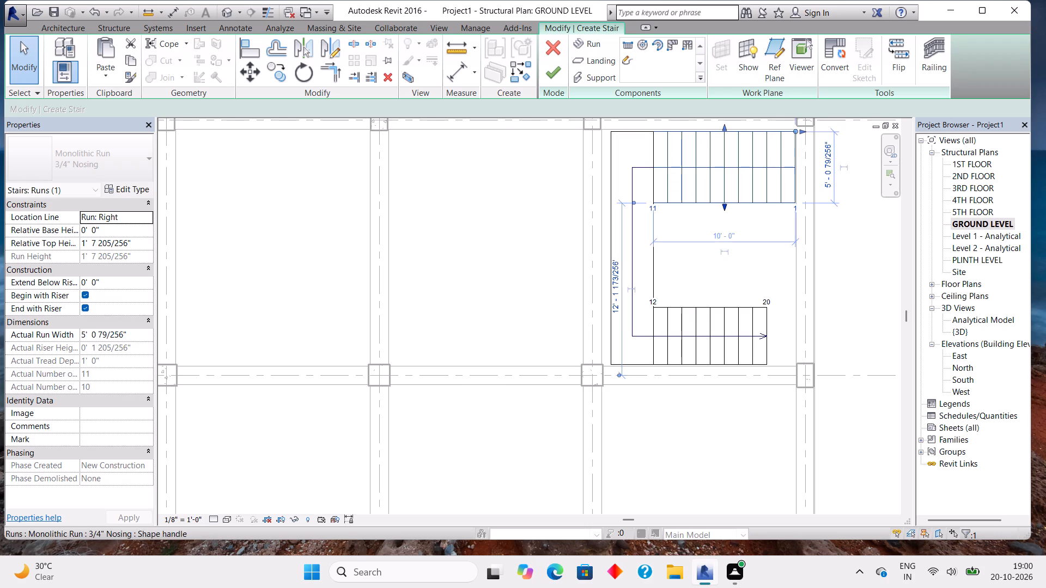
pyautogui.press('Escape')
pyautogui.click(707, 312)
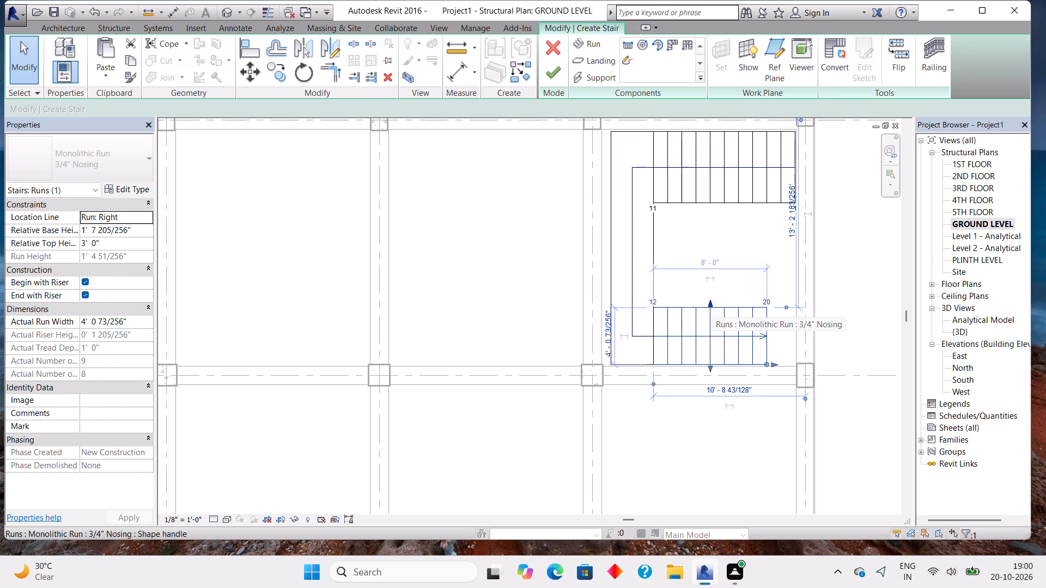
pyautogui.moveTo(713, 302); pyautogui.dragTo(715, 295)
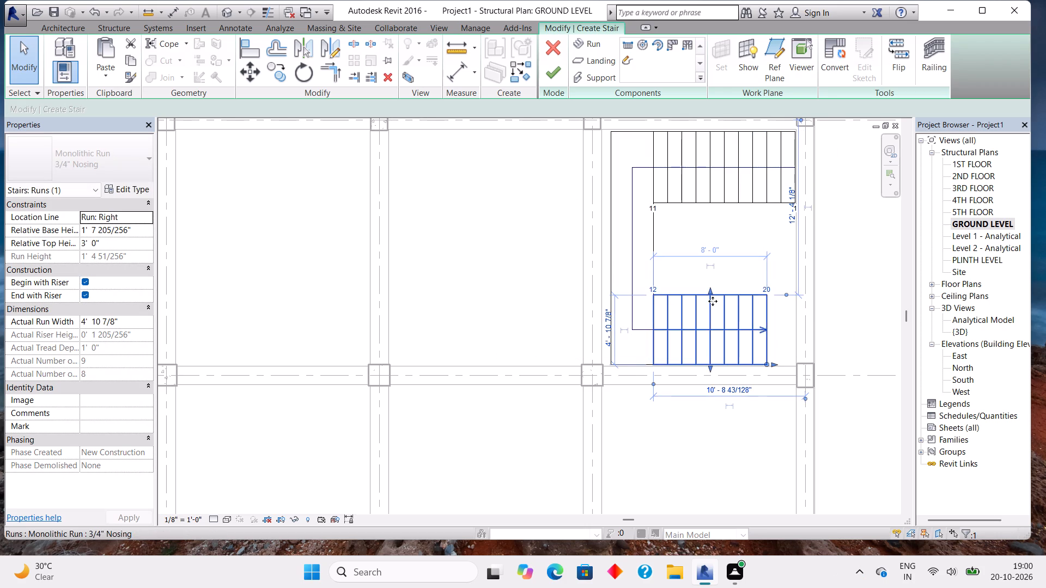
pyautogui.press('Escape')
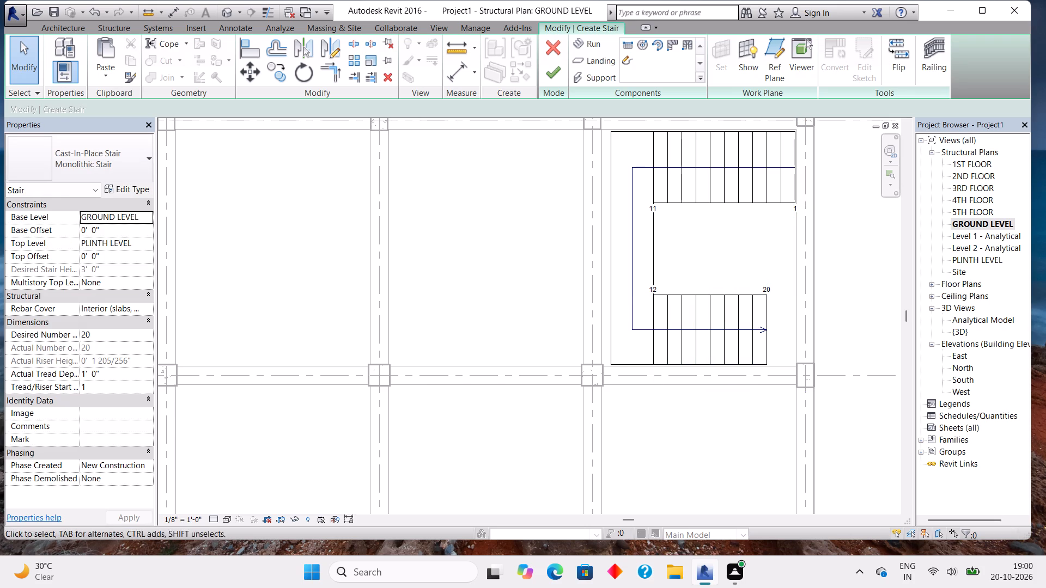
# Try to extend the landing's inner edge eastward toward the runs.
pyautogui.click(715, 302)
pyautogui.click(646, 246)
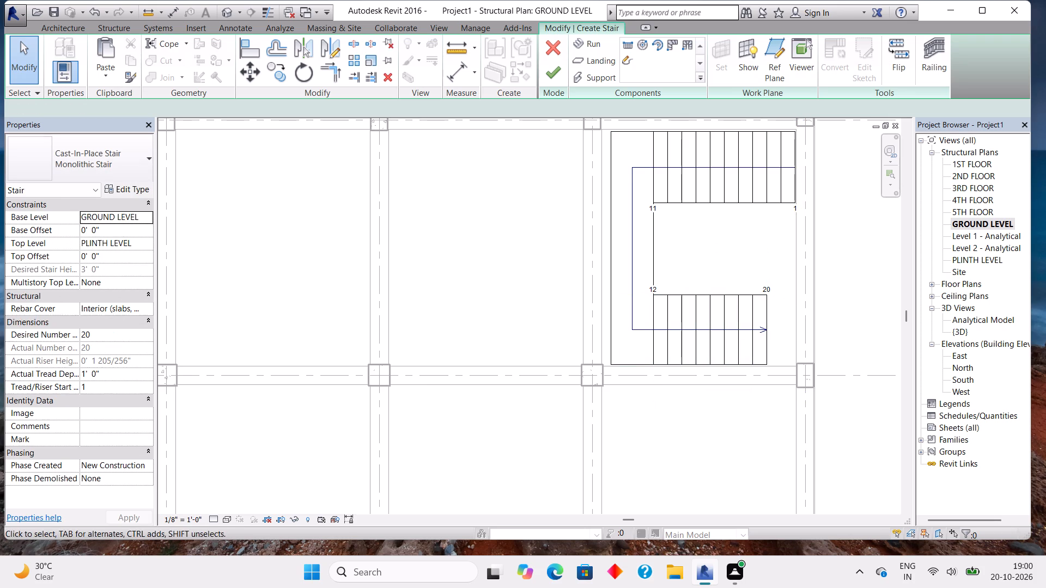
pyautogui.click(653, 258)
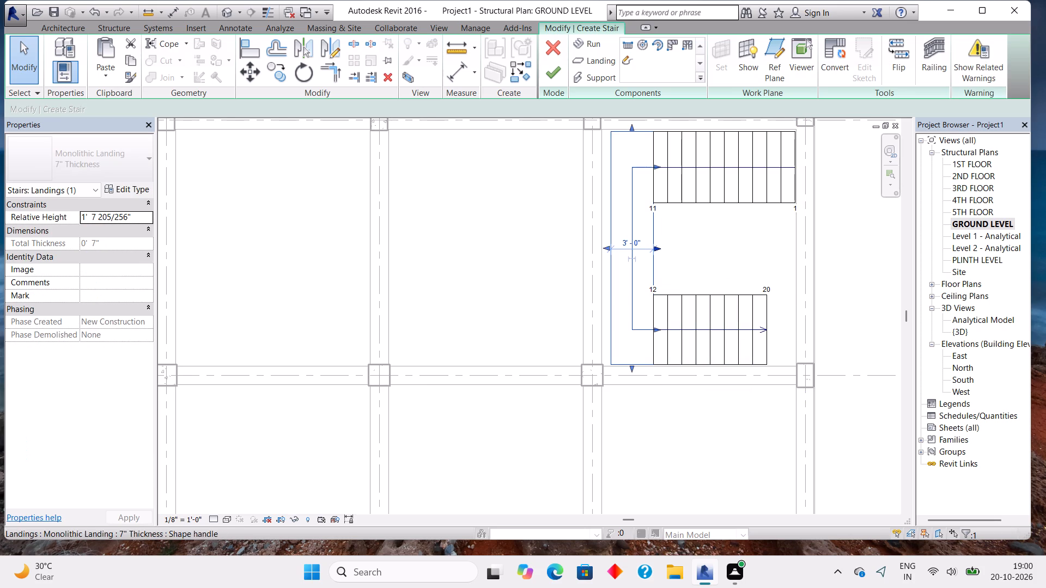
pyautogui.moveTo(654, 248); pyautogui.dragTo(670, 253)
# Nudge the second run 3" east, away from the landing.
pyautogui.click(695, 314)
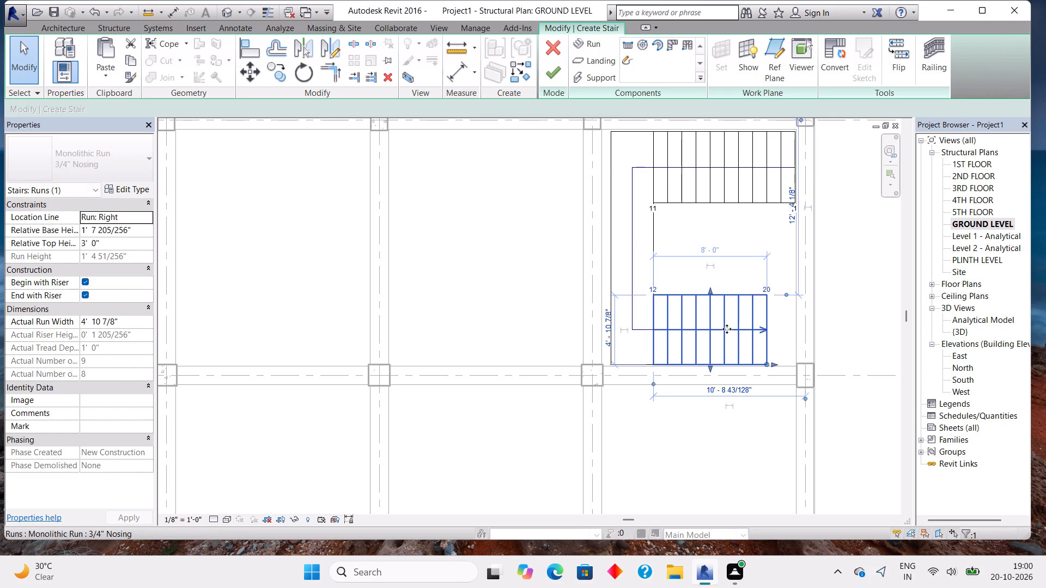
pyautogui.press('Right')
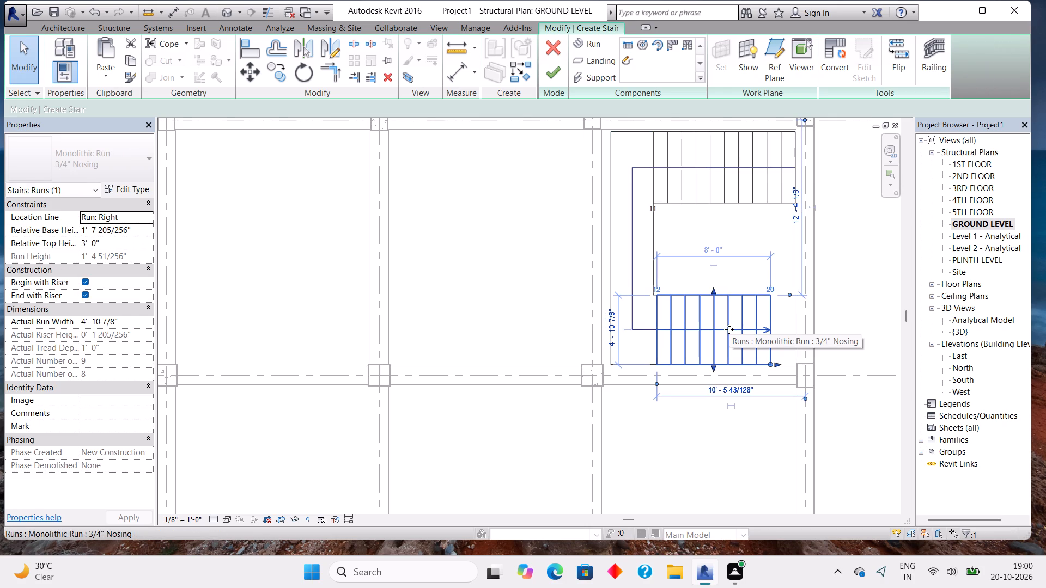
pyautogui.press('Escape')
pyautogui.click(780, 194)
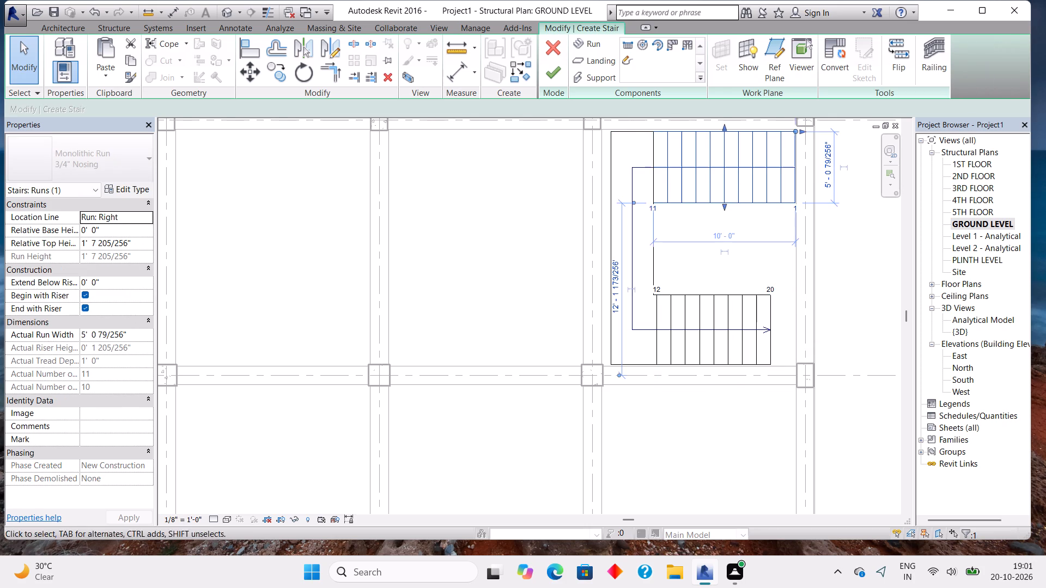
pyautogui.press('Escape')
pyautogui.click(752, 302)
pyautogui.press('Escape')
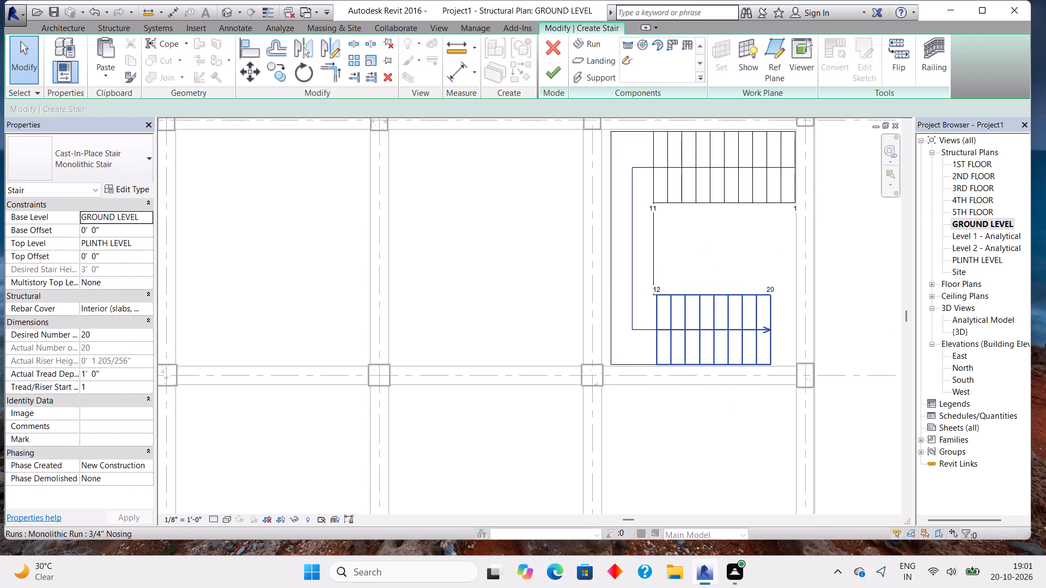
# Finish the U-shaped cast-in-place stair and exit its edit mode.
pyautogui.scroll(-5, 752, 279)
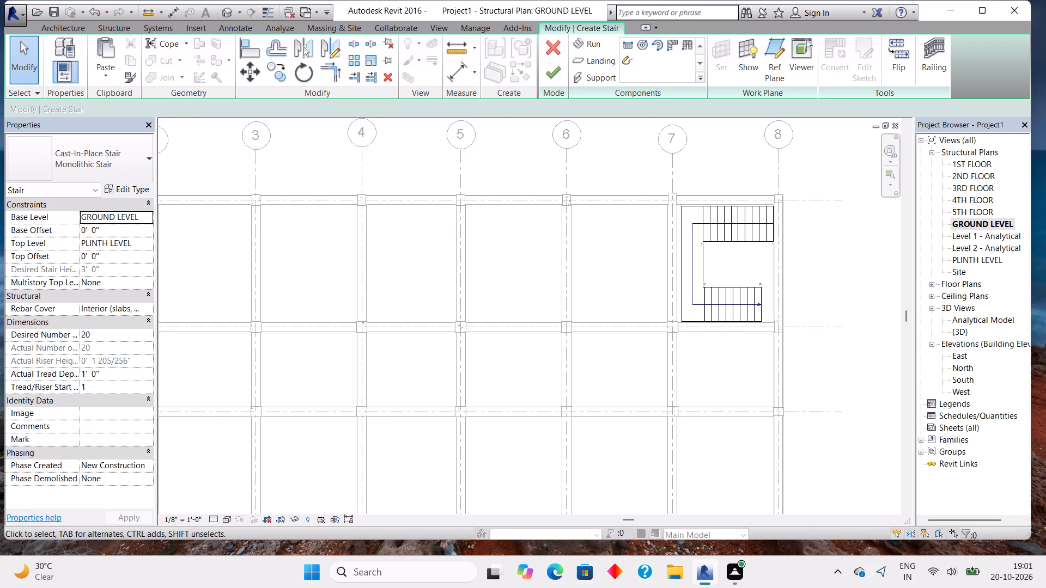
pyautogui.click(550, 71)
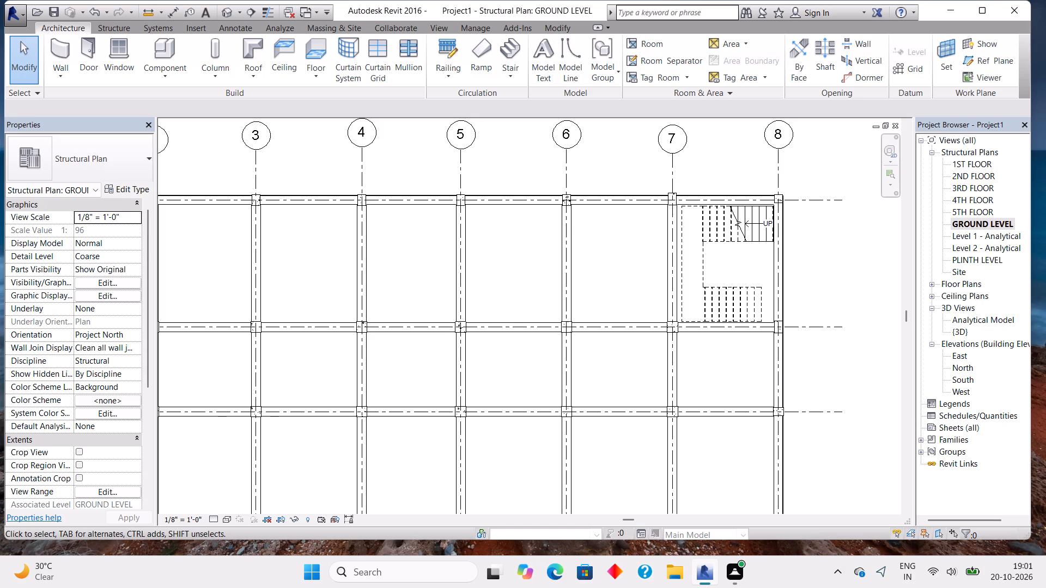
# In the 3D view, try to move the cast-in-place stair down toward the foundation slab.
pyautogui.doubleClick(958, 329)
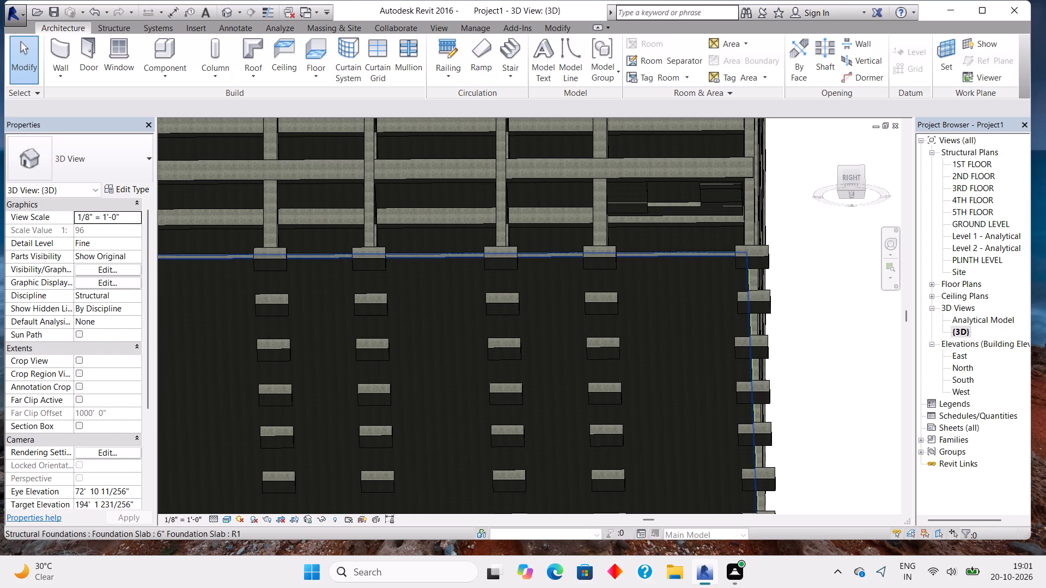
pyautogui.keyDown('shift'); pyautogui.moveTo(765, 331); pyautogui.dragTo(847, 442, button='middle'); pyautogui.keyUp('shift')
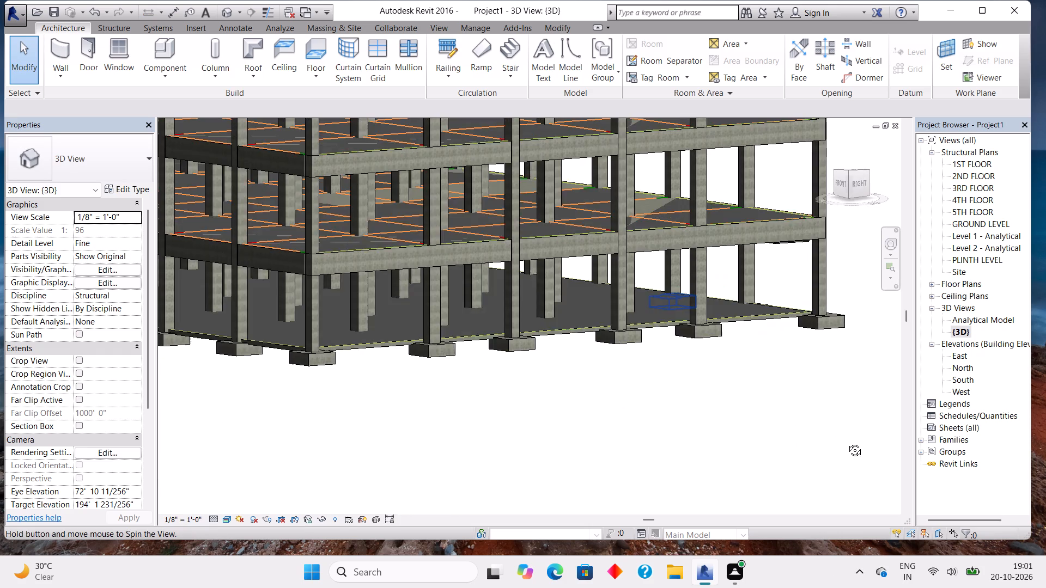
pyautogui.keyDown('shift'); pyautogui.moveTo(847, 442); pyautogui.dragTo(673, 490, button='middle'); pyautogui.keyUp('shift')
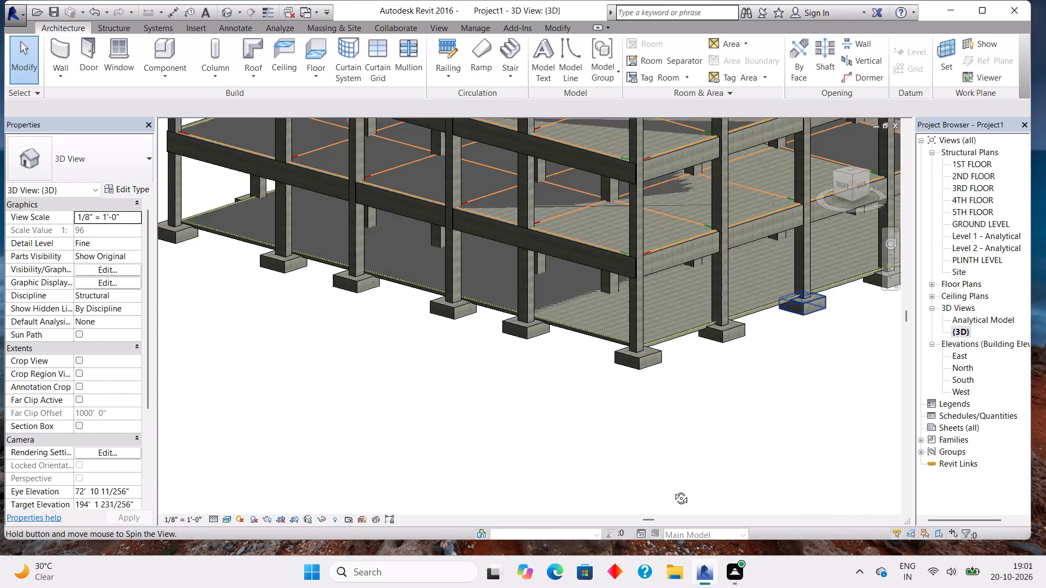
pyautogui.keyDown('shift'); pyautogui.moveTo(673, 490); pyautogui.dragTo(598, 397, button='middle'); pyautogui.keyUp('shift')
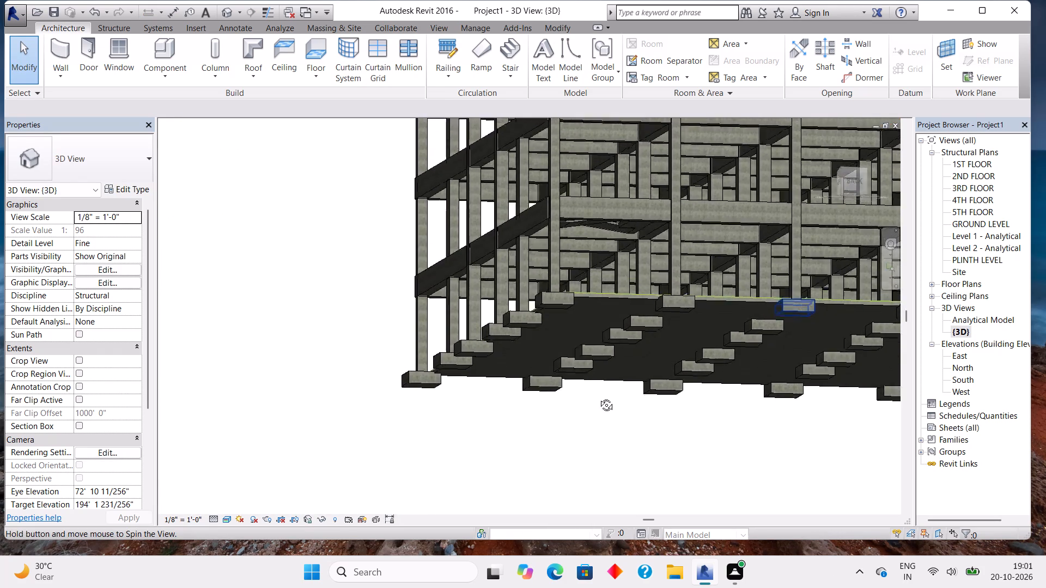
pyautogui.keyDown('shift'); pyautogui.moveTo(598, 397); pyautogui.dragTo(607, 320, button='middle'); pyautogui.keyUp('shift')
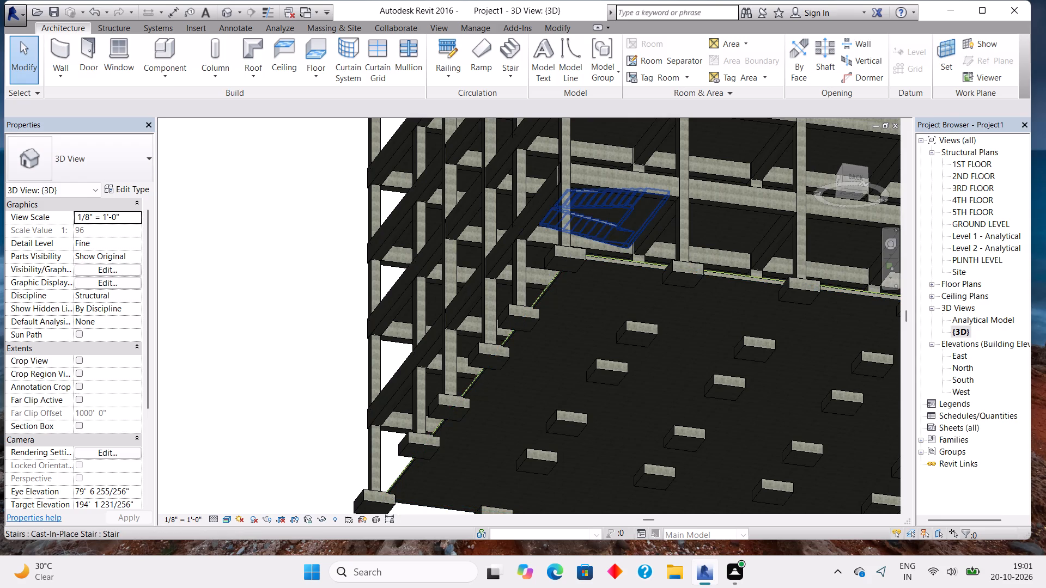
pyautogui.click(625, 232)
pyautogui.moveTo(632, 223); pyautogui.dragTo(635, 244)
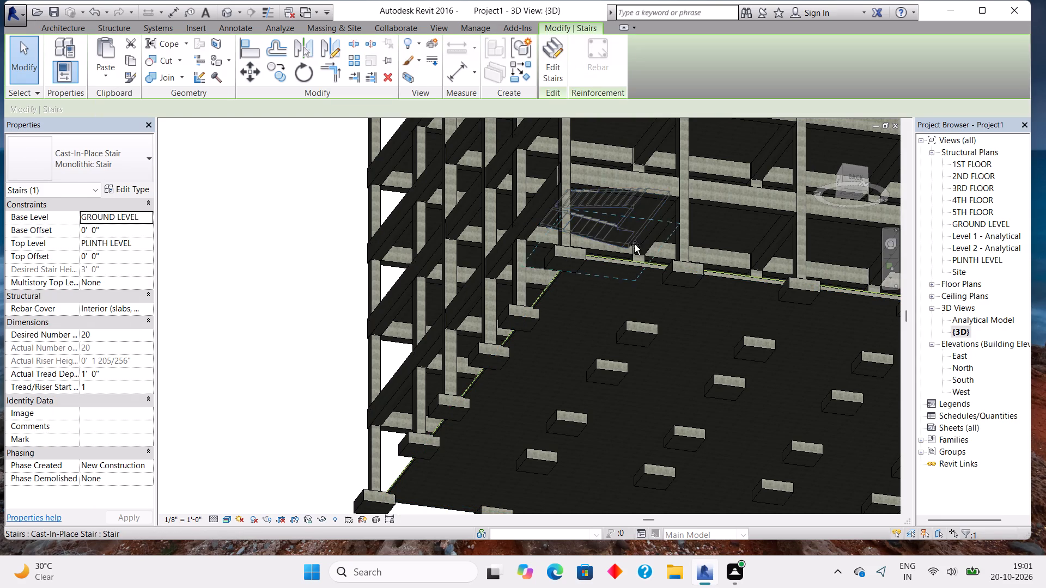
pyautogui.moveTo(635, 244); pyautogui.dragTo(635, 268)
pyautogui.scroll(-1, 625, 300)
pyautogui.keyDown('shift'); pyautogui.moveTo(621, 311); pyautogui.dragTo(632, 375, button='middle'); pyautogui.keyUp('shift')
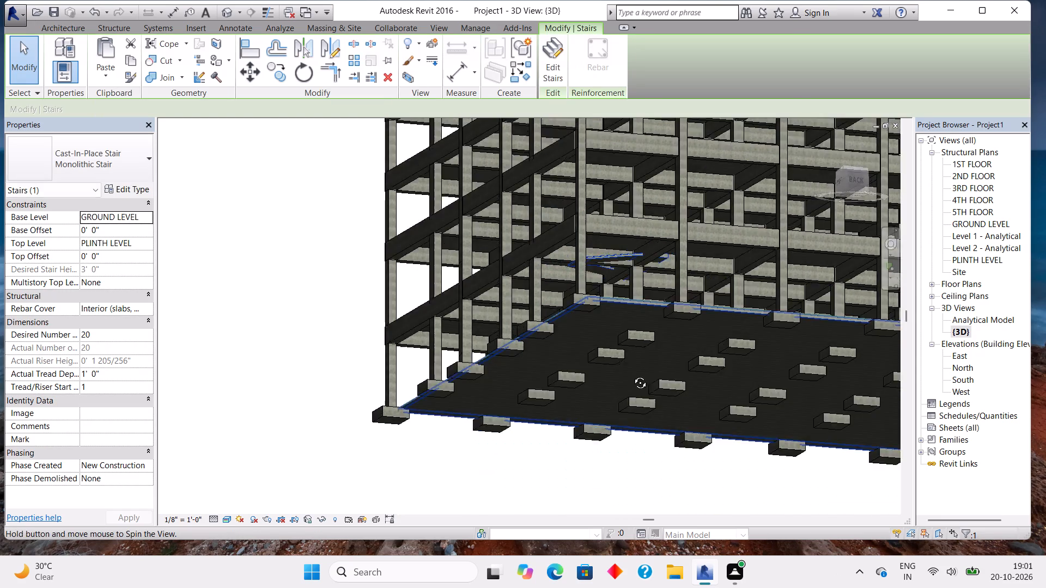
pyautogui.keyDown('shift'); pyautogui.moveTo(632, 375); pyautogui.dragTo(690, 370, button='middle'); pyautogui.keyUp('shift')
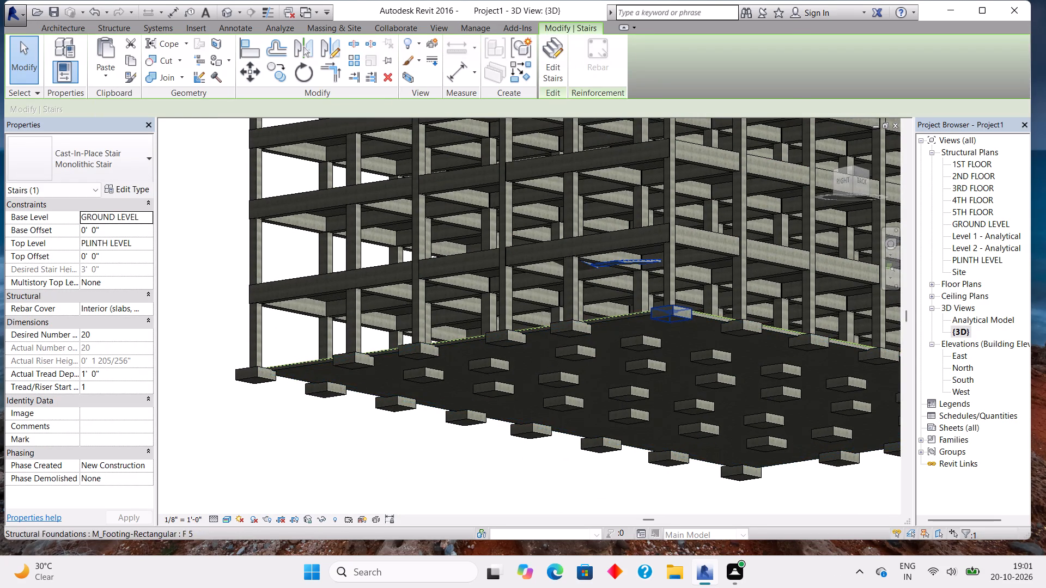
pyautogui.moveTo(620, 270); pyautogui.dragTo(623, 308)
# Deselect the stair and examine the building frame and the stair's position from several sides in 3D.
pyautogui.keyDown('shift'); pyautogui.moveTo(623, 308); pyautogui.dragTo(655, 418, button='middle'); pyautogui.keyUp('shift')
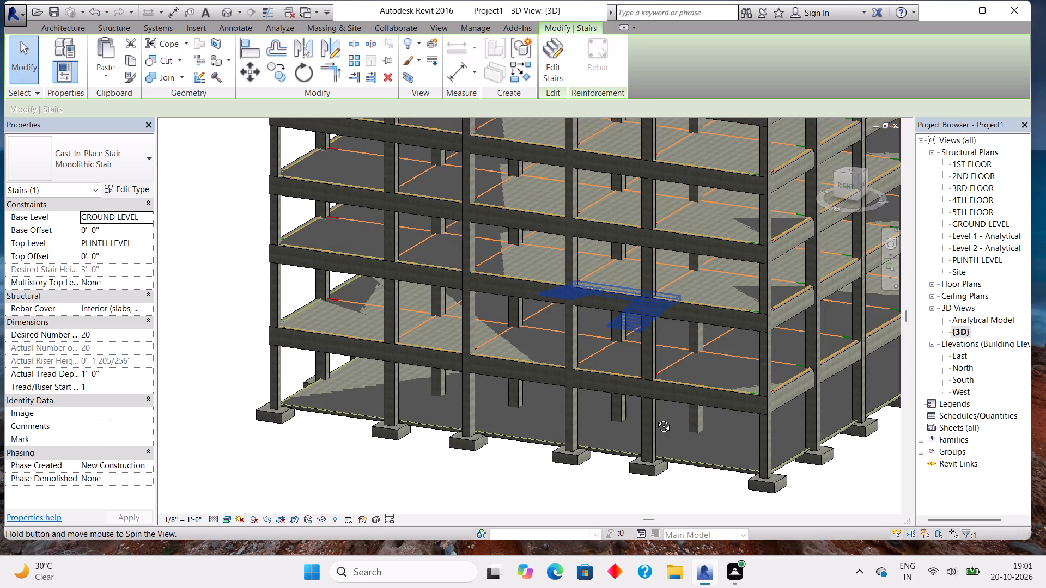
pyautogui.keyDown('shift'); pyautogui.moveTo(655, 418); pyautogui.dragTo(694, 384, button='middle'); pyautogui.keyUp('shift')
pyautogui.keyDown('shift'); pyautogui.moveTo(694, 384); pyautogui.dragTo(701, 377, button='middle'); pyautogui.keyUp('shift')
pyautogui.keyDown('shift'); pyautogui.moveTo(707, 373); pyautogui.dragTo(747, 360, button='middle'); pyautogui.keyUp('shift')
pyautogui.keyDown('shift'); pyautogui.middleClick(747, 360); pyautogui.keyUp('shift')
pyautogui.keyDown('shift'); pyautogui.middleClick(747, 360); pyautogui.keyUp('shift')
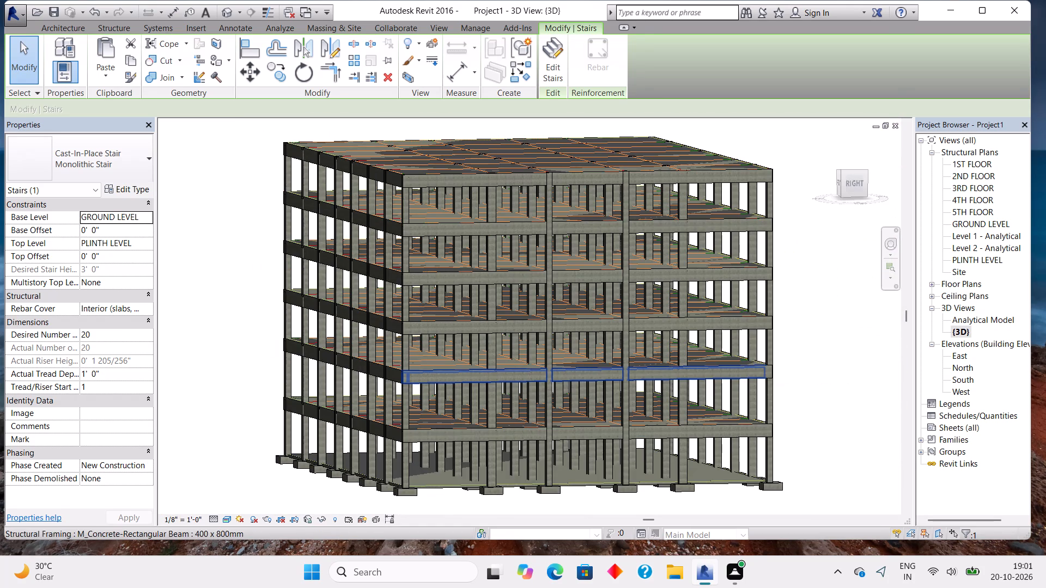
pyautogui.scroll(8, 698, 480)
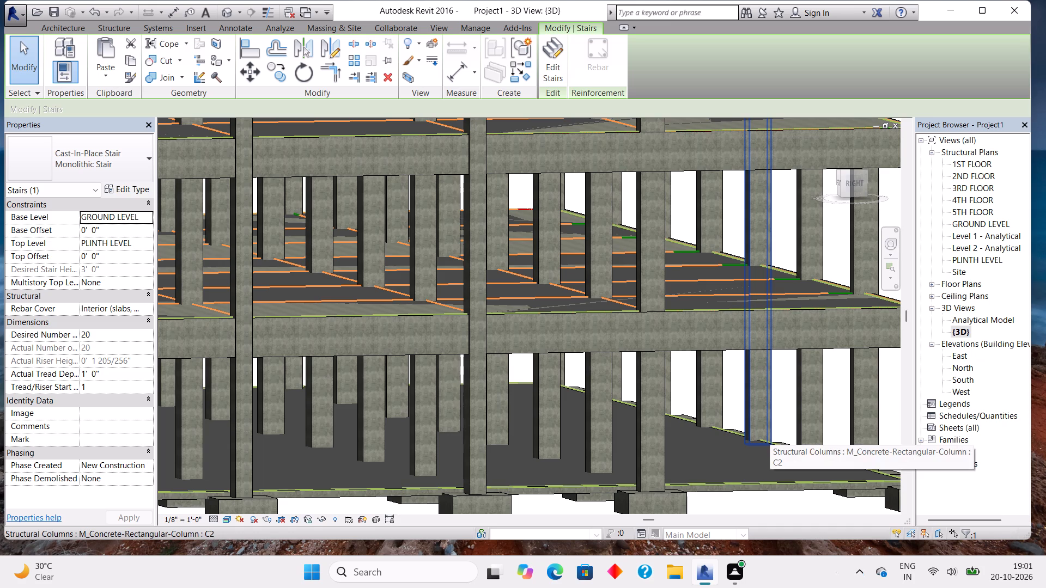
pyautogui.press('Escape')
pyautogui.press('Escape')
pyautogui.press('Escape')
pyautogui.press('Escape')
pyautogui.press('Escape')
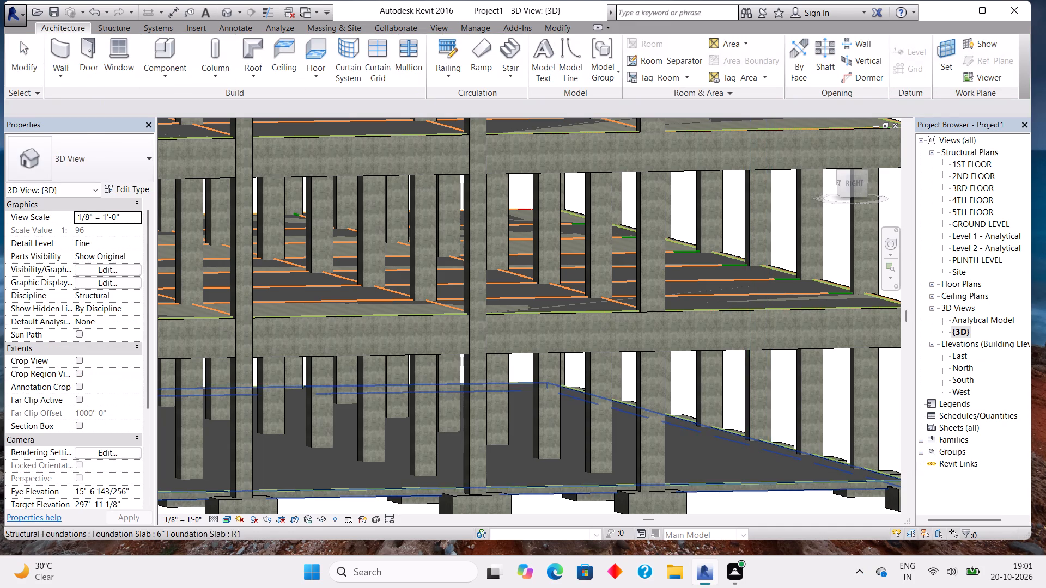
pyautogui.scroll(1, 753, 411)
pyautogui.moveTo(725, 378); pyautogui.dragTo(619, 97, button='middle')
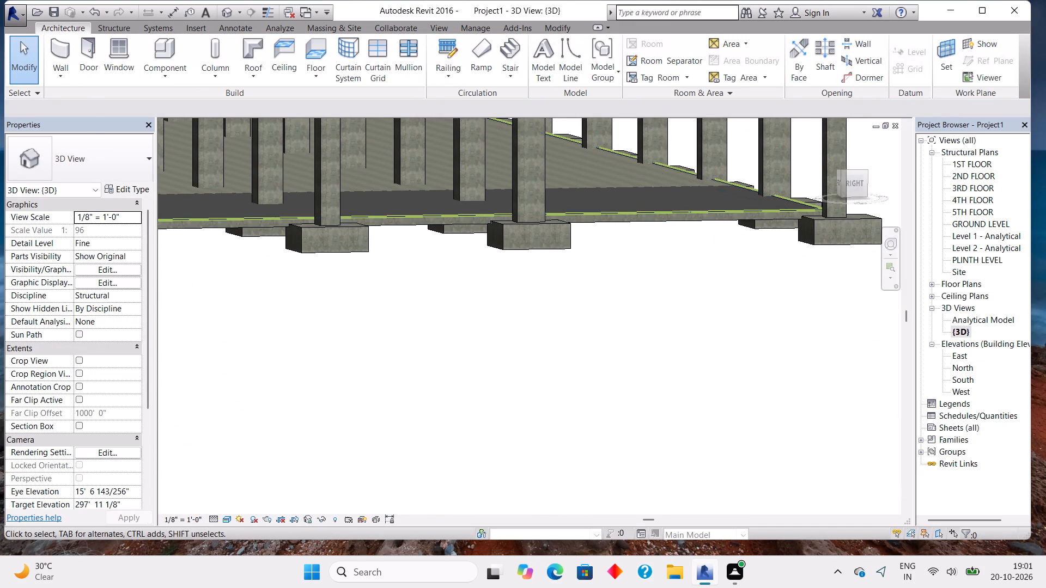
pyautogui.keyDown('shift'); pyautogui.moveTo(741, 293); pyautogui.dragTo(679, 309, button='middle'); pyautogui.keyUp('shift')
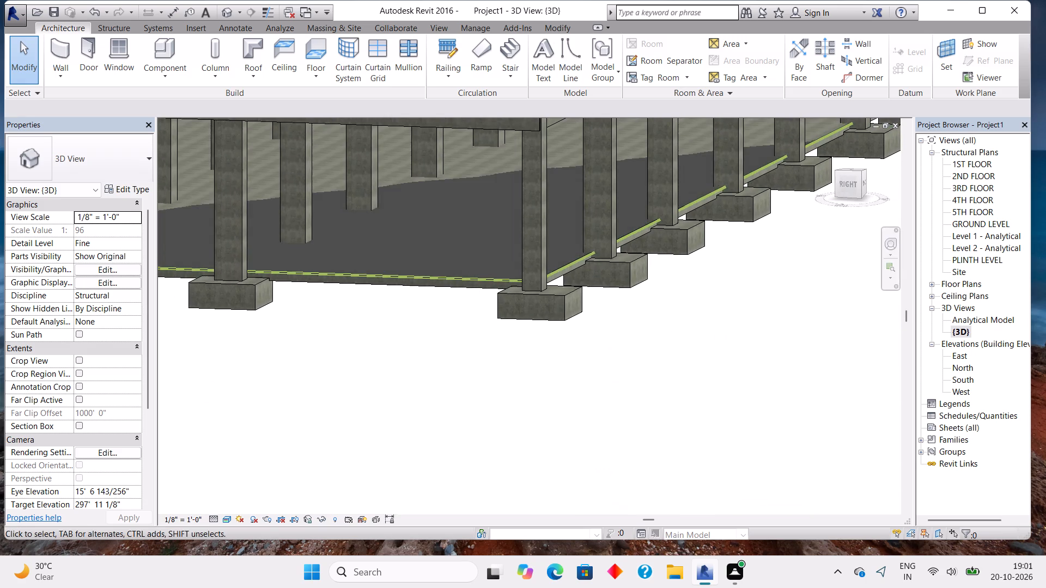
pyautogui.scroll(-3, 697, 278)
pyautogui.moveTo(603, 238); pyautogui.dragTo(670, 370, button='middle')
pyautogui.moveTo(673, 387); pyautogui.dragTo(632, 305, button='middle')
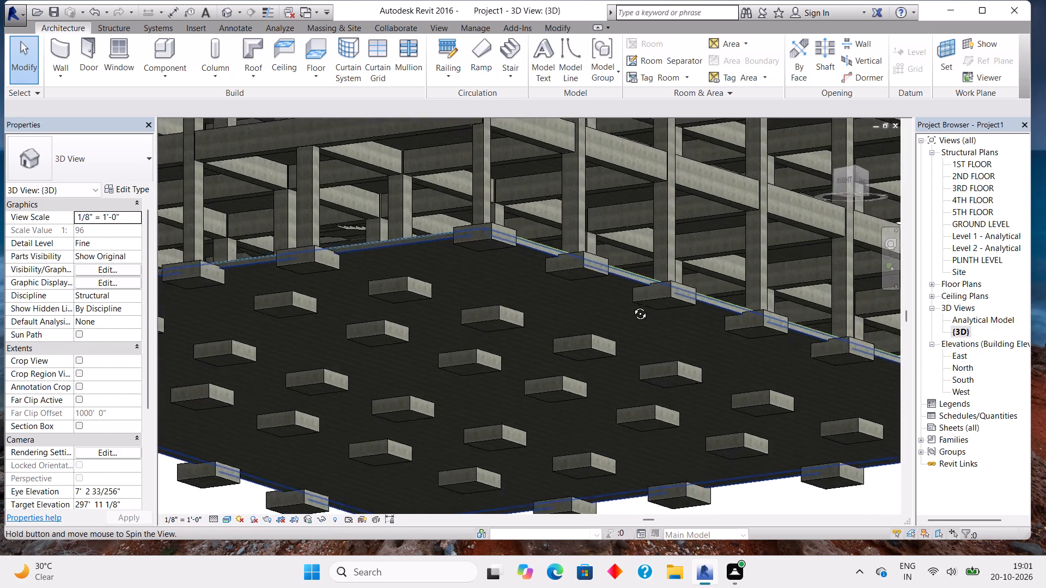
pyautogui.moveTo(632, 305); pyautogui.dragTo(404, 298, button='middle')
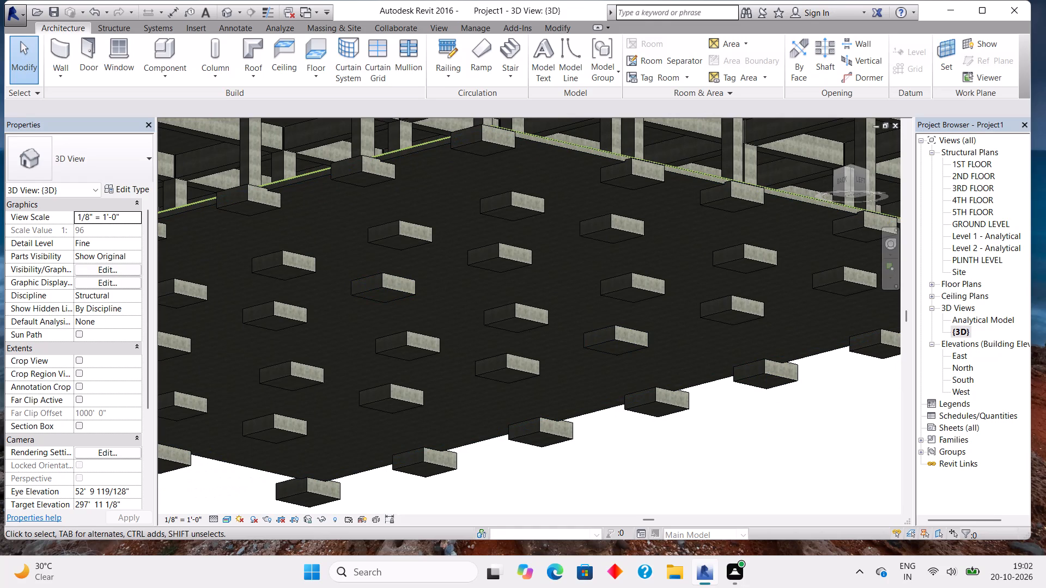
pyautogui.scroll(-5, 798, 377)
pyautogui.keyDown('shift'); pyautogui.moveTo(640, 328); pyautogui.dragTo(670, 373, button='middle'); pyautogui.keyUp('shift')
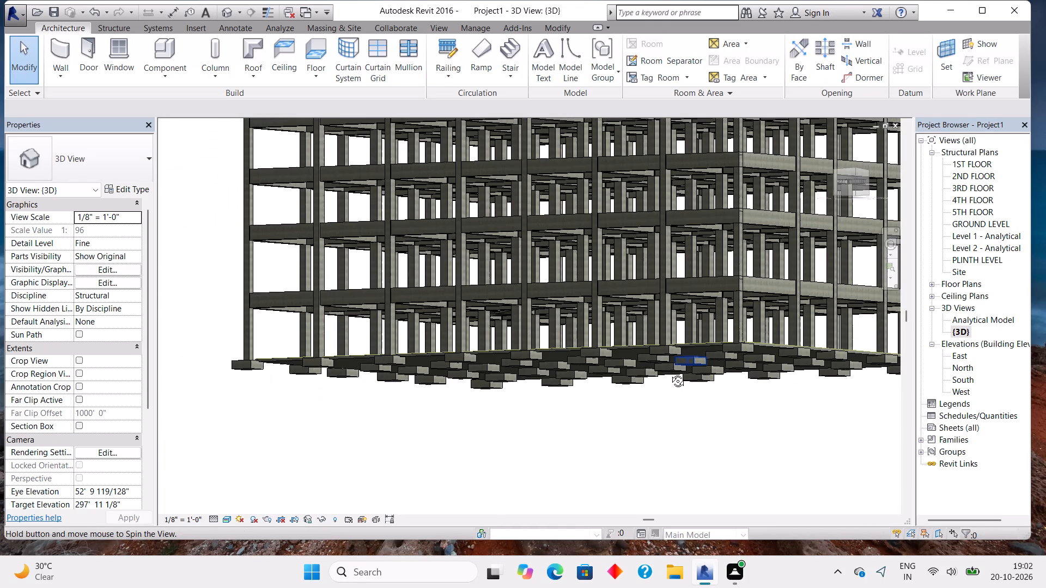
pyautogui.keyDown('shift'); pyautogui.moveTo(670, 373); pyautogui.dragTo(822, 378, button='middle'); pyautogui.keyUp('shift')
pyautogui.keyDown('shift'); pyautogui.moveTo(508, 345); pyautogui.dragTo(823, 348, button='middle'); pyautogui.keyUp('shift')
pyautogui.keyDown('shift'); pyautogui.moveTo(714, 345); pyautogui.dragTo(766, 331, button='middle'); pyautogui.keyUp('shift')
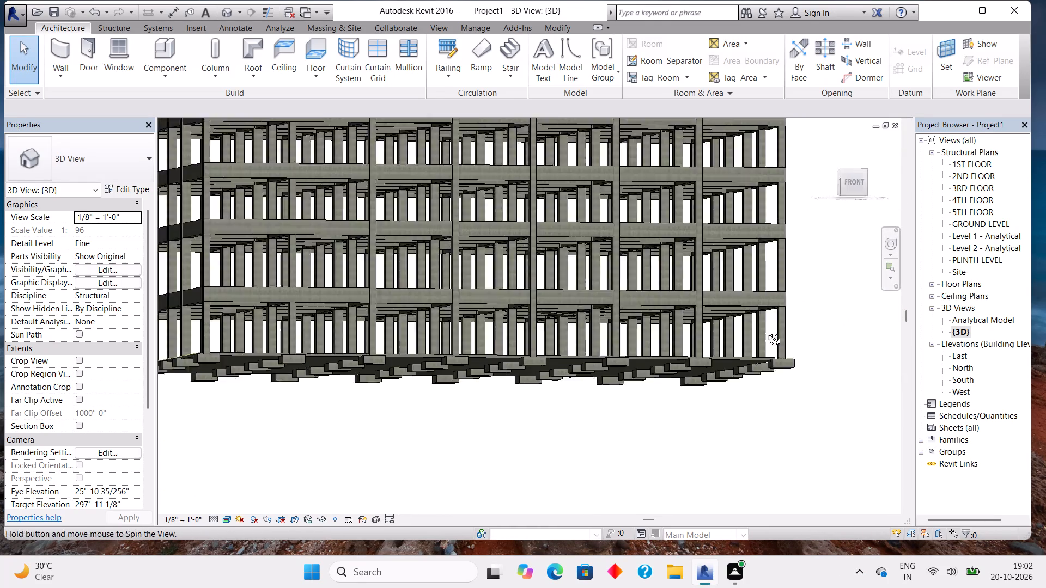
pyautogui.keyDown('shift'); pyautogui.moveTo(766, 331); pyautogui.dragTo(796, 315, button='middle'); pyautogui.keyUp('shift')
pyautogui.keyDown('shift'); pyautogui.middleClick(820, 291); pyautogui.keyUp('shift')
pyautogui.keyDown('shift'); pyautogui.middleClick(833, 278); pyautogui.keyUp('shift')
pyautogui.keyDown('shift'); pyautogui.middleClick(833, 278); pyautogui.keyUp('shift')
pyautogui.keyDown('shift'); pyautogui.moveTo(829, 285); pyautogui.dragTo(824, 290, button='middle'); pyautogui.keyUp('shift')
pyautogui.keyDown('shift'); pyautogui.middleClick(823, 292); pyautogui.keyUp('shift')
pyautogui.keyDown('shift'); pyautogui.moveTo(820, 294); pyautogui.dragTo(785, 342, button='middle'); pyautogui.keyUp('shift')
pyautogui.keyDown('shift'); pyautogui.middleClick(785, 342); pyautogui.keyUp('shift')
pyautogui.moveTo(785, 342); pyautogui.dragTo(762, 358, button='middle')
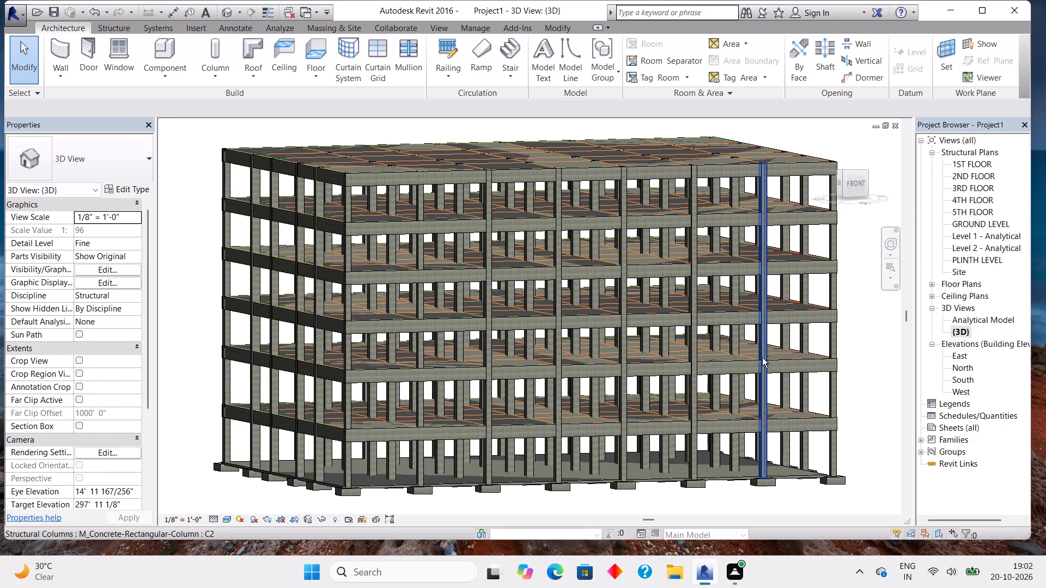
pyautogui.moveTo(762, 358); pyautogui.dragTo(710, 375, button='middle')
pyautogui.moveTo(850, 378); pyautogui.dragTo(802, 390, button='middle')
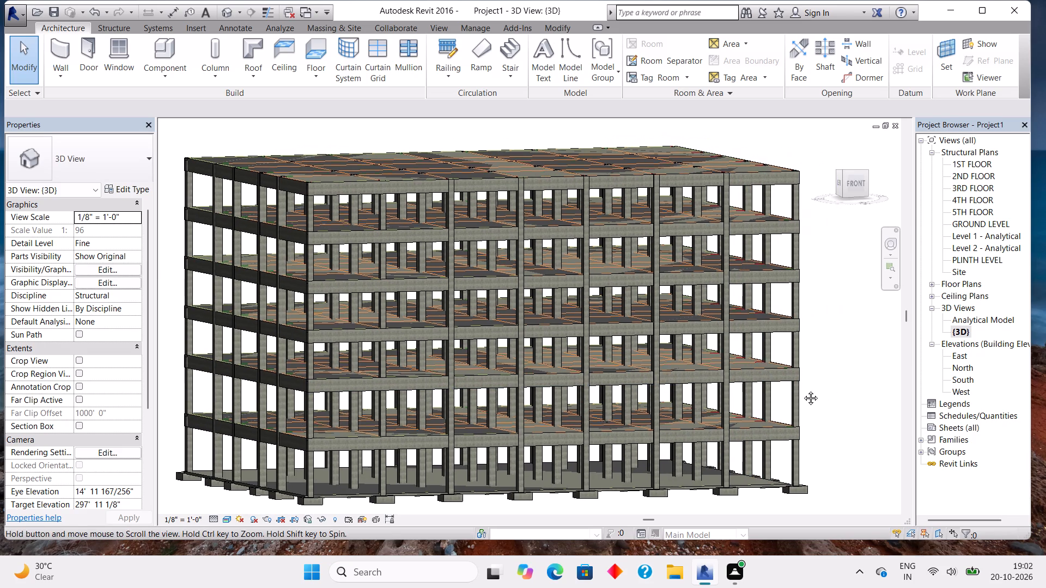
pyautogui.moveTo(802, 390); pyautogui.dragTo(763, 391, button='middle')
pyautogui.keyDown('shift'); pyautogui.moveTo(807, 398); pyautogui.dragTo(672, 415, button='middle'); pyautogui.keyUp('shift')
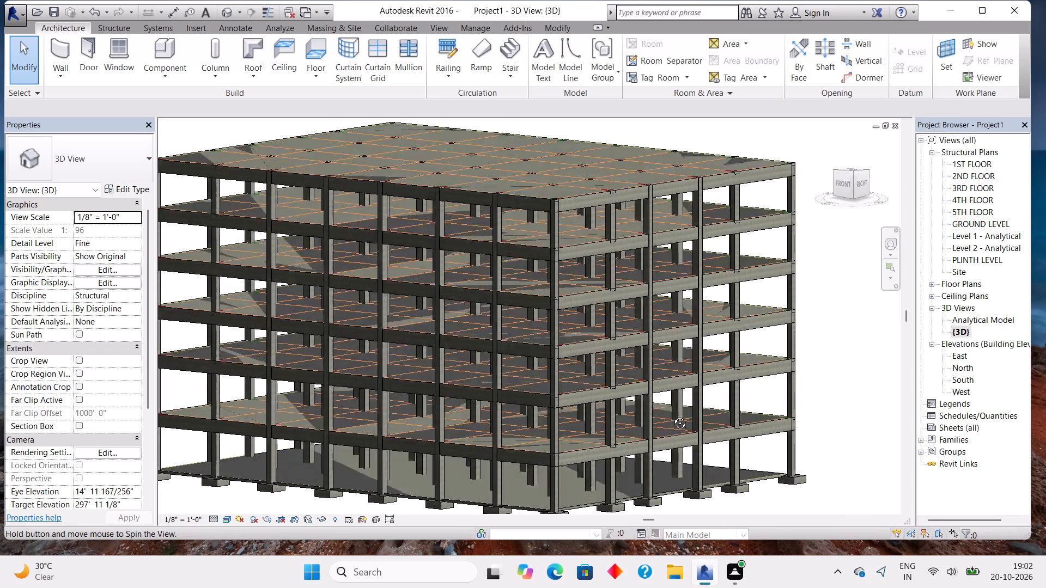
pyautogui.keyDown('shift'); pyautogui.moveTo(672, 415); pyautogui.dragTo(765, 353, button='middle'); pyautogui.keyUp('shift')
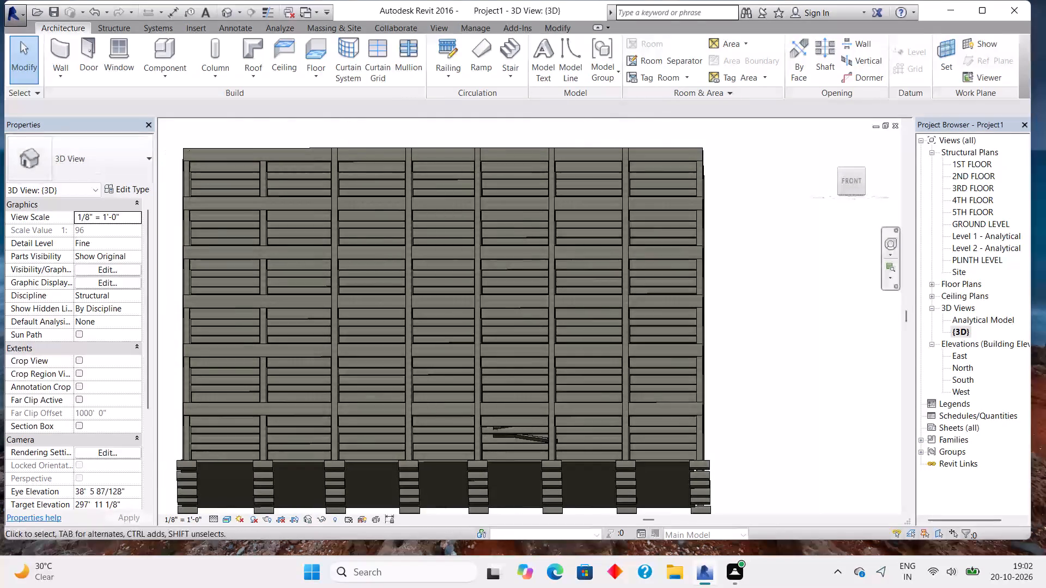
# In the East elevation, delete both handrails of the cast-in-place stair.
pyautogui.doubleClick(958, 358)
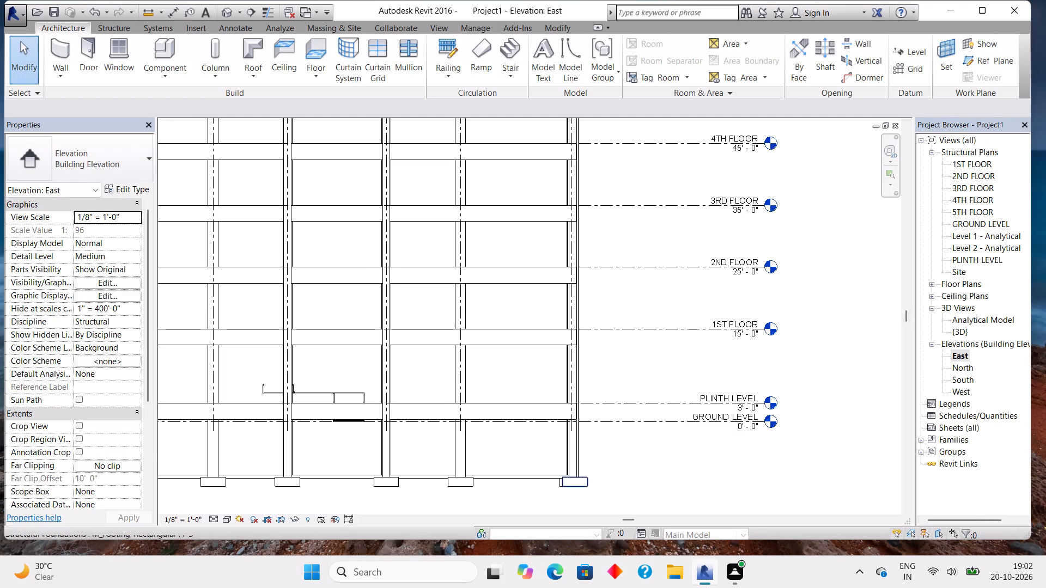
pyautogui.moveTo(393, 463); pyautogui.dragTo(609, 485, button='middle')
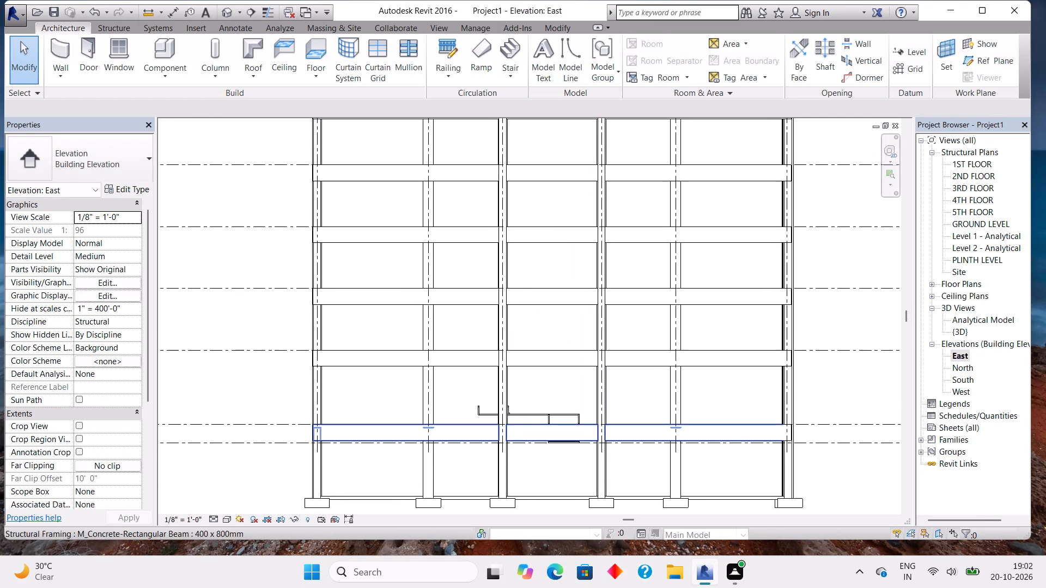
pyautogui.click(561, 417)
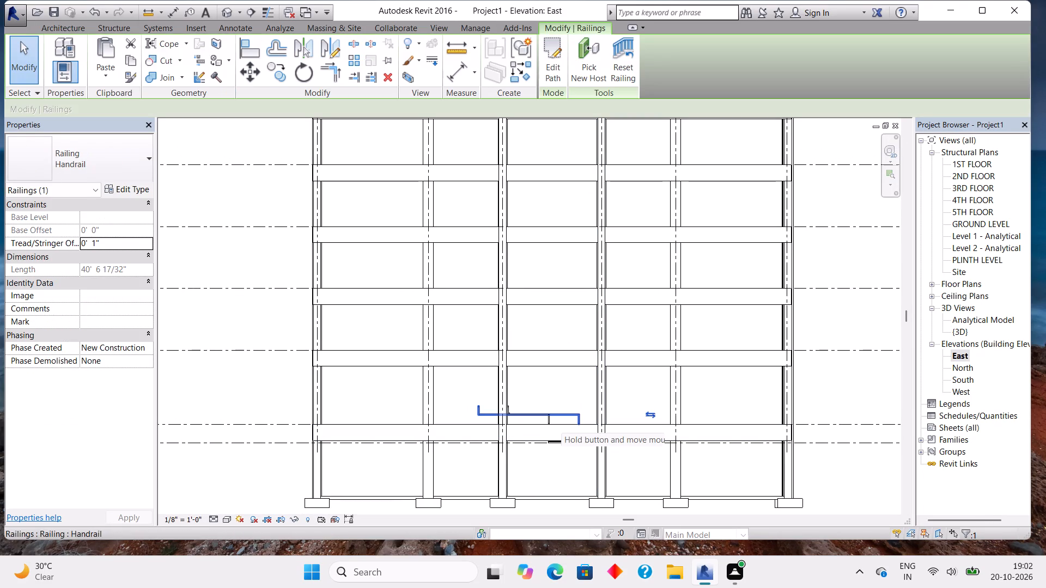
pyautogui.press('Delete')
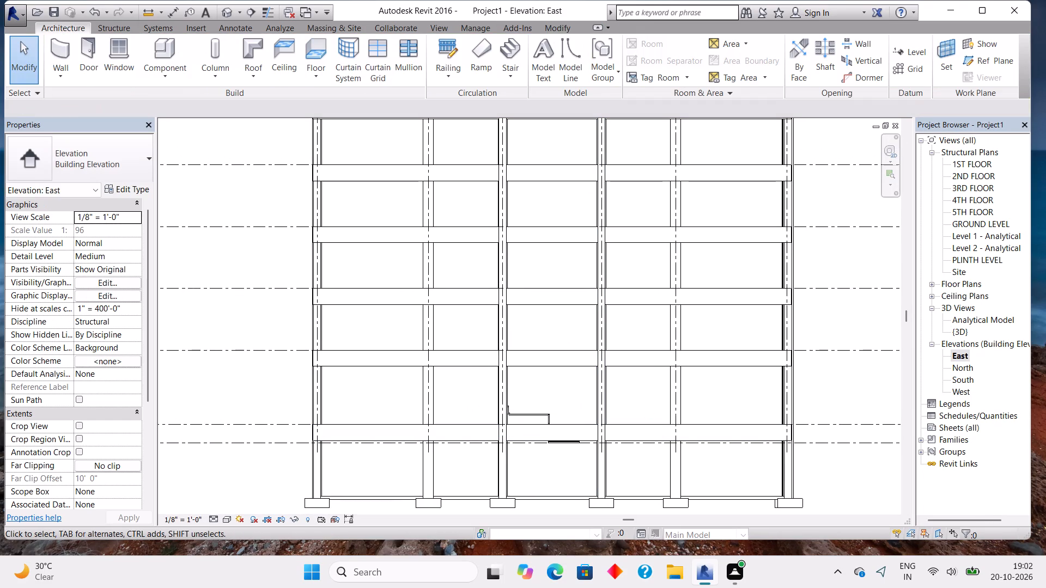
pyautogui.click(524, 410)
pyautogui.press('Delete')
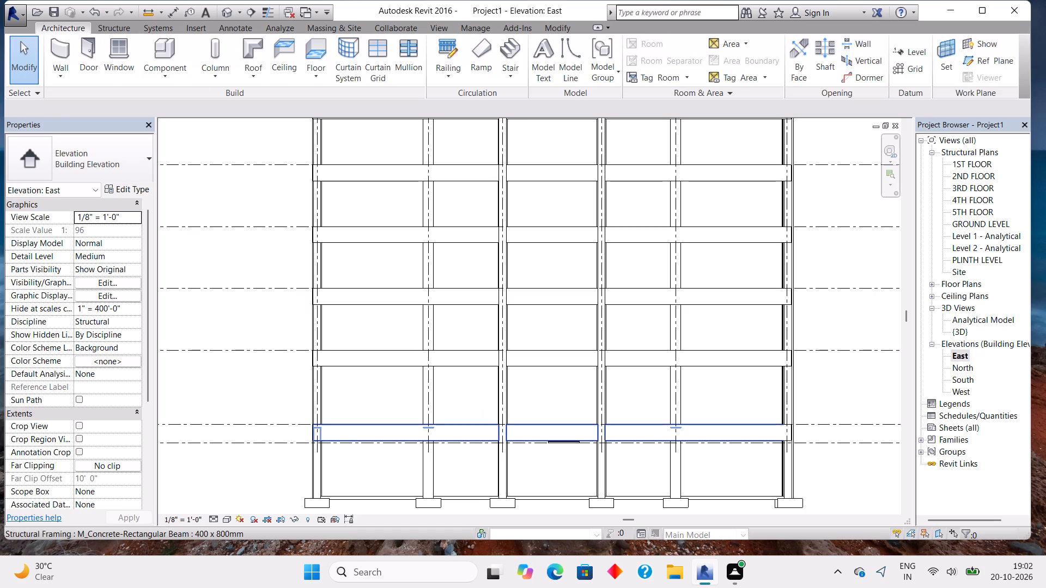
# Delete the cast-in-place stair running between GROUND LEVEL and PLINTH LEVEL.
pyautogui.click(564, 443)
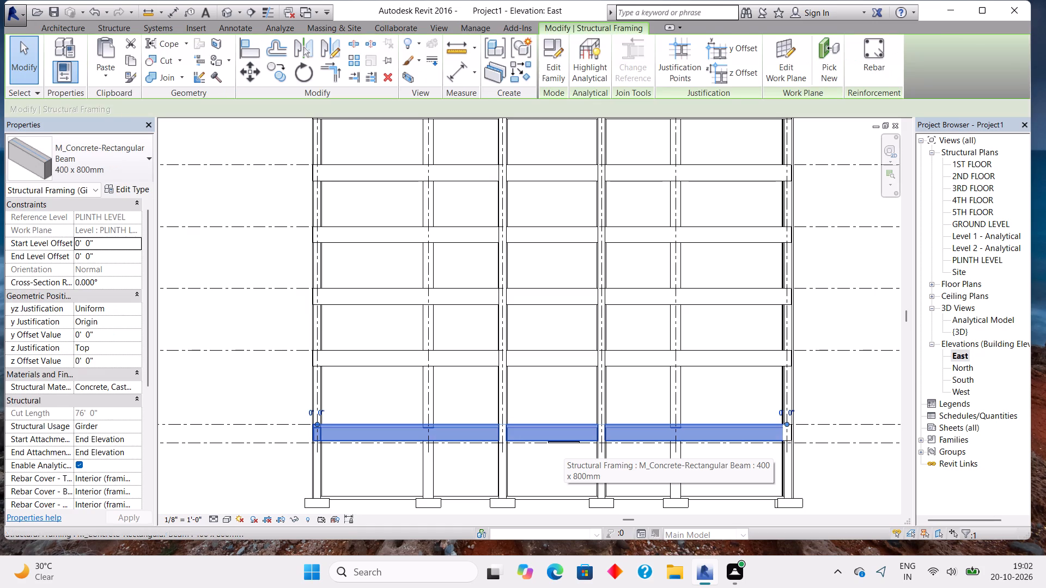
pyautogui.press('Escape')
pyautogui.moveTo(440, 337); pyautogui.dragTo(585, 297, button='middle')
pyautogui.scroll(-5, 585, 297)
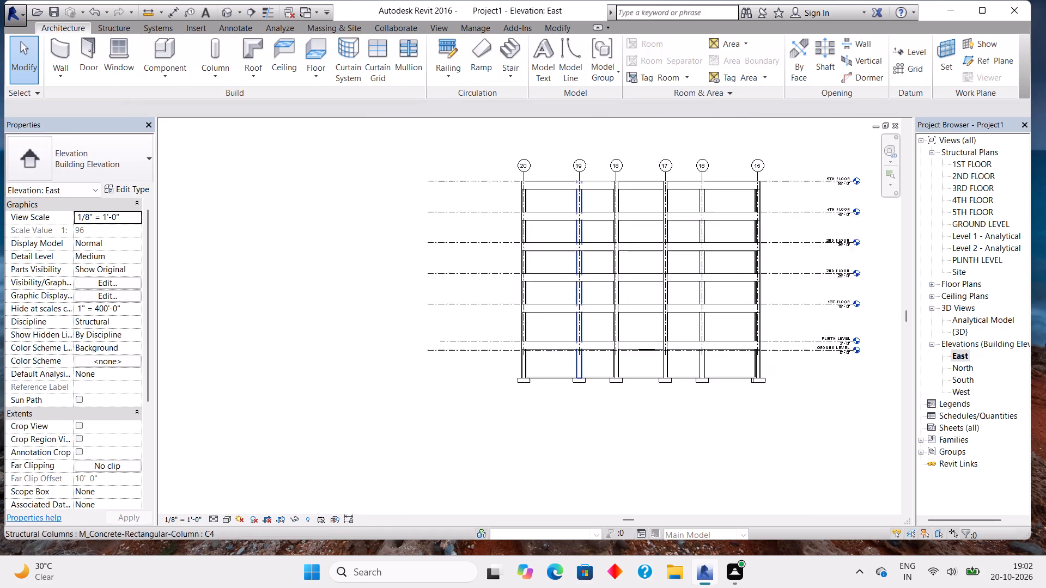
pyautogui.scroll(-4, 585, 299)
pyautogui.moveTo(612, 311); pyautogui.dragTo(560, 355, button='middle')
pyautogui.scroll(19, 561, 375)
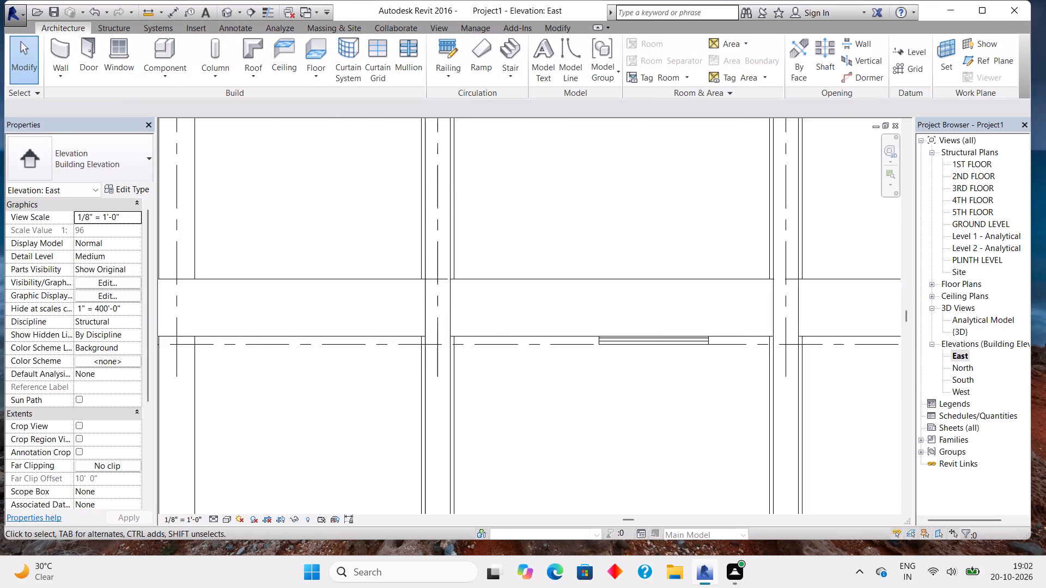
pyautogui.scroll(2, 561, 375)
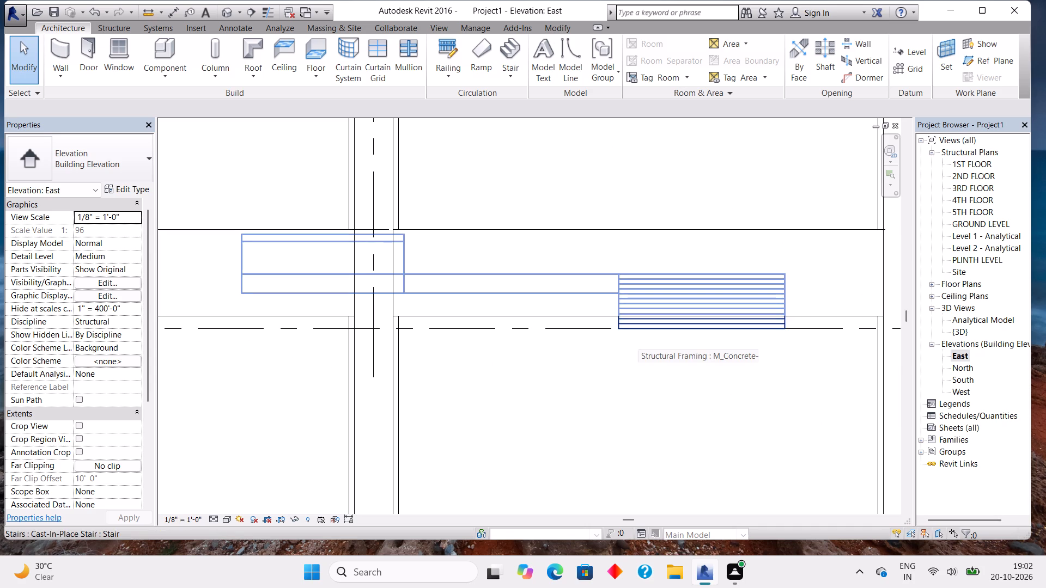
pyautogui.click(638, 333)
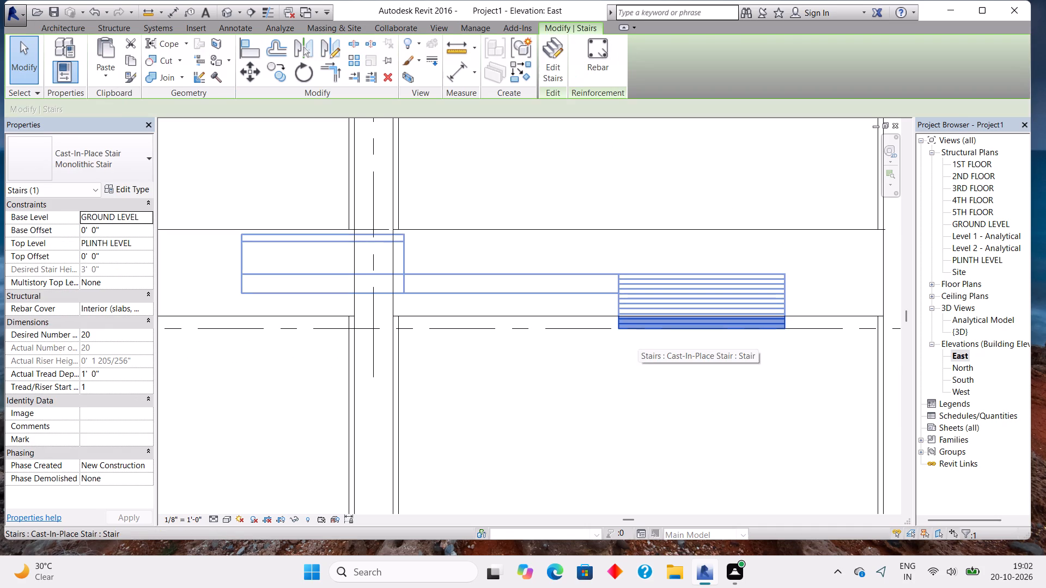
pyautogui.press('Delete')
# In the East elevation, move GROUND LEVEL down below the plinth to an elevation of about -4' 7 1/4".
pyautogui.scroll(-17, 638, 333)
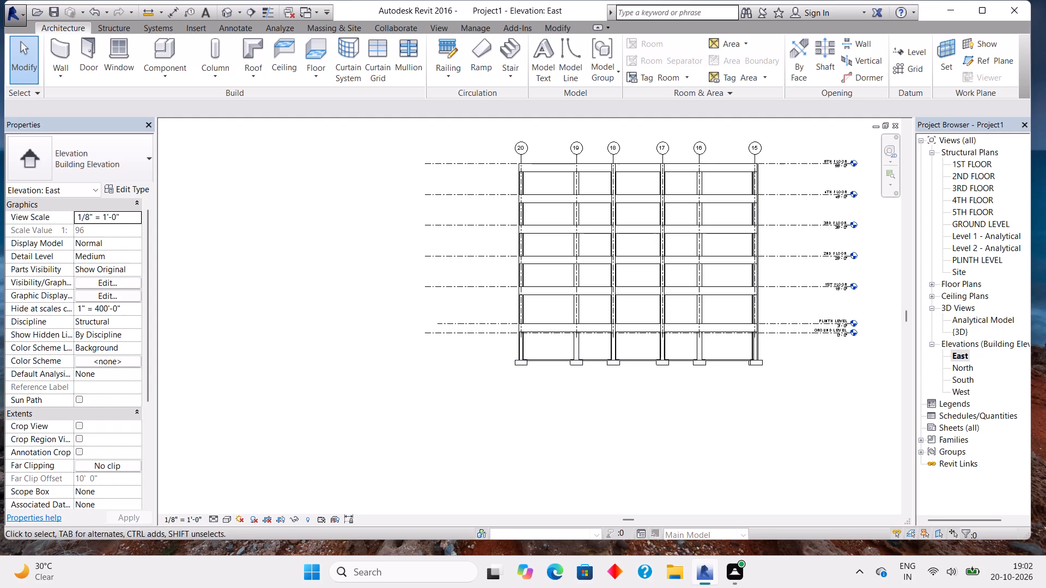
pyautogui.moveTo(823, 336); pyautogui.dragTo(823, 364)
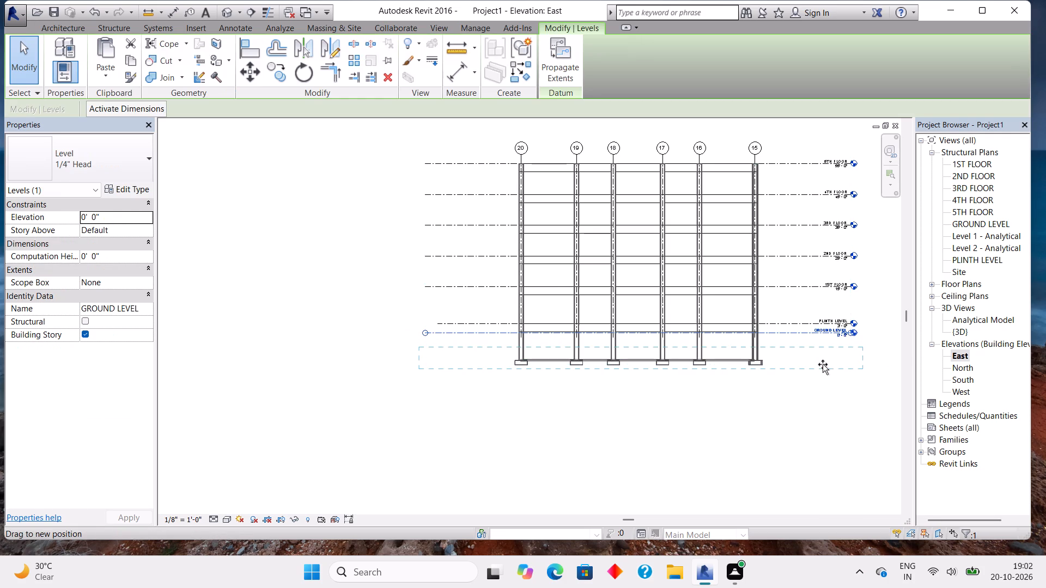
pyautogui.moveTo(823, 364); pyautogui.dragTo(822, 345)
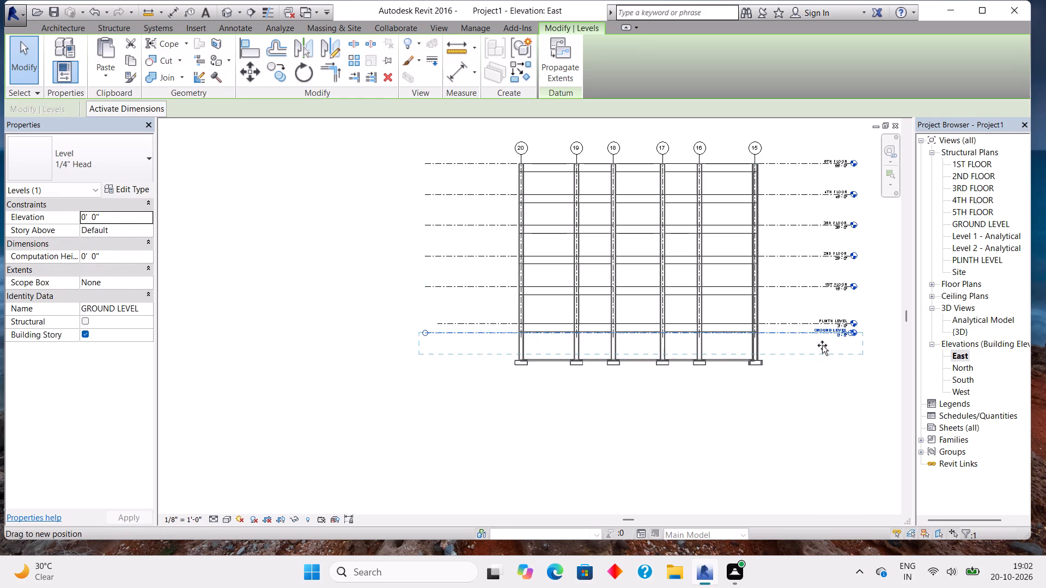
pyautogui.moveTo(822, 345); pyautogui.dragTo(817, 351)
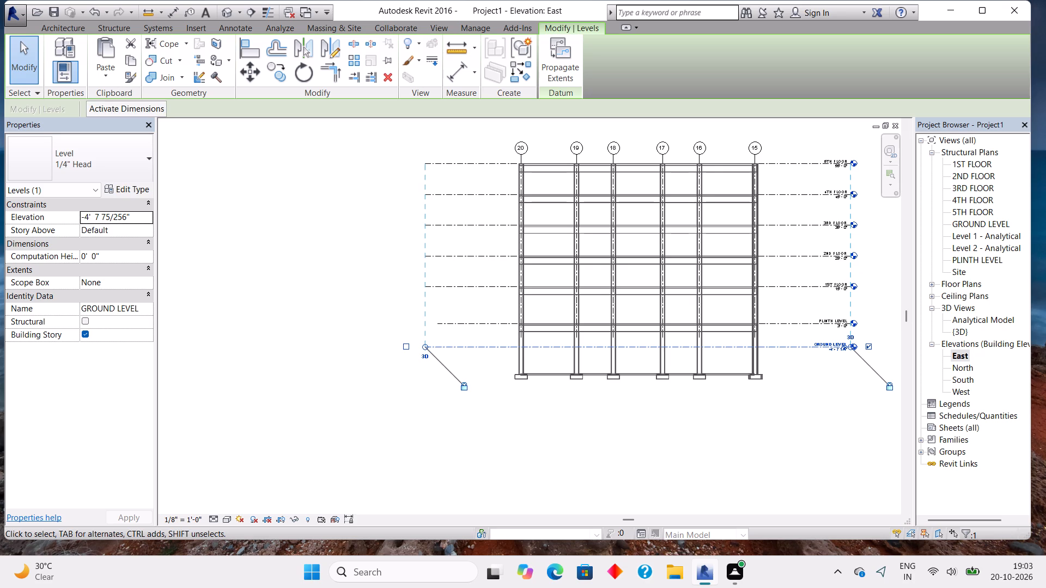
pyautogui.press('Escape')
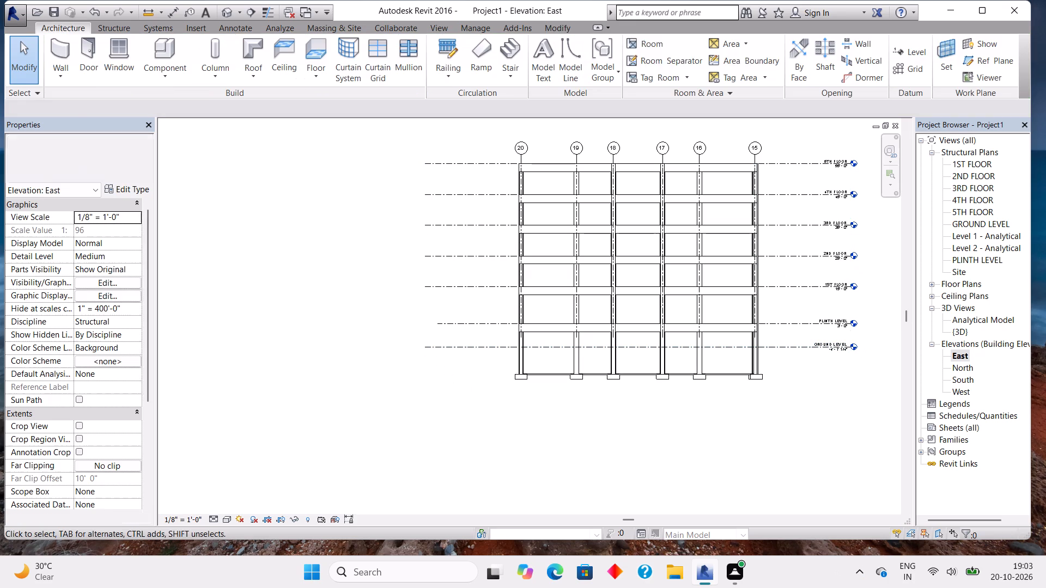
# After checking the frame in 3D, draw a new level in the East elevation along the top of the footings at -13' 7 1/4".
pyautogui.doubleClick(962, 329)
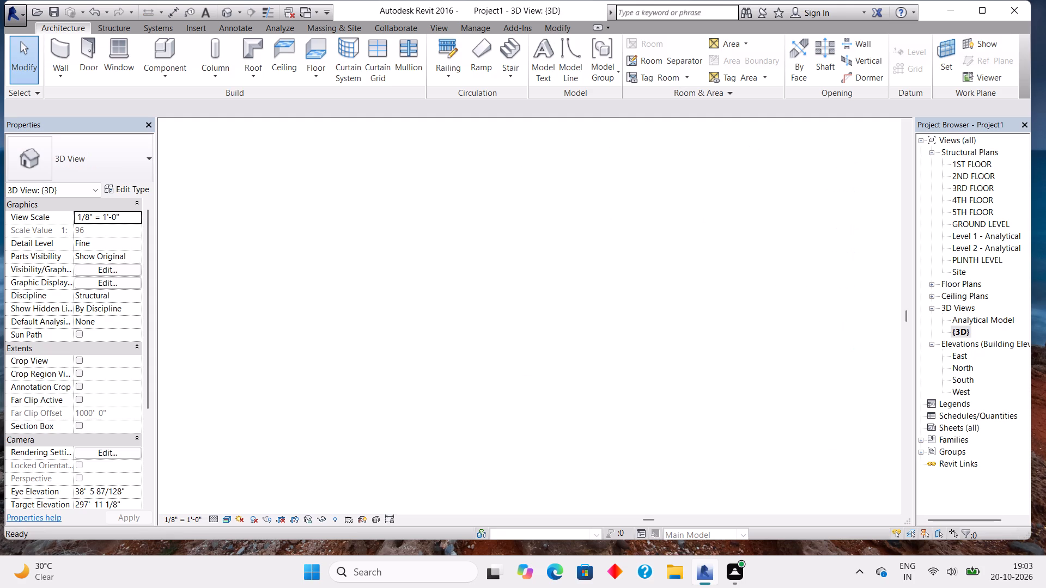
pyautogui.moveTo(756, 406); pyautogui.dragTo(770, 297, button='middle')
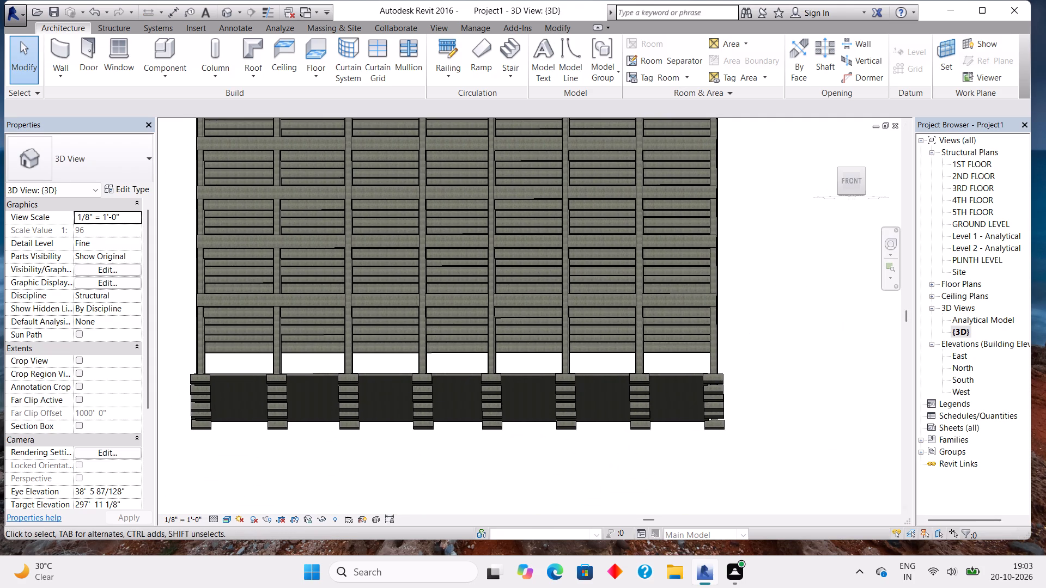
pyautogui.keyDown('shift'); pyautogui.moveTo(800, 311); pyautogui.dragTo(563, 367, button='middle'); pyautogui.keyUp('shift')
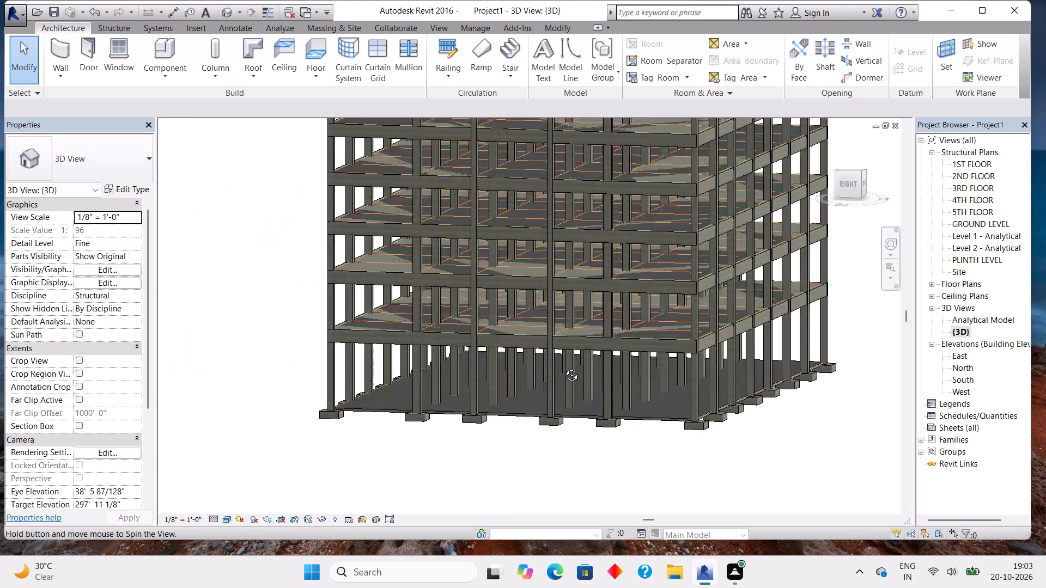
pyautogui.keyDown('shift'); pyautogui.moveTo(563, 367); pyautogui.dragTo(504, 333, button='middle'); pyautogui.keyUp('shift')
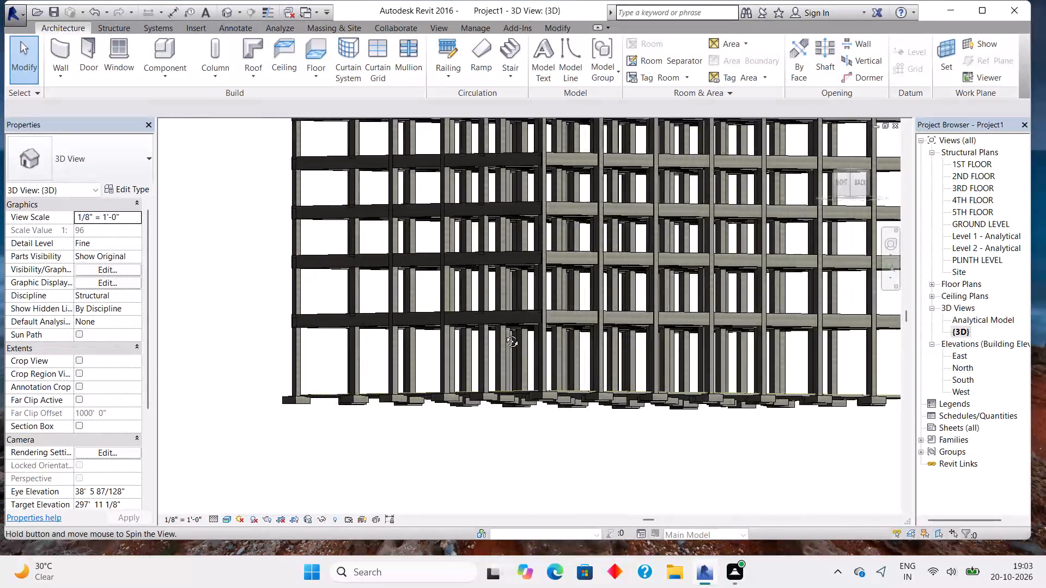
pyautogui.keyDown('shift'); pyautogui.moveTo(504, 333); pyautogui.dragTo(684, 395, button='middle'); pyautogui.keyUp('shift')
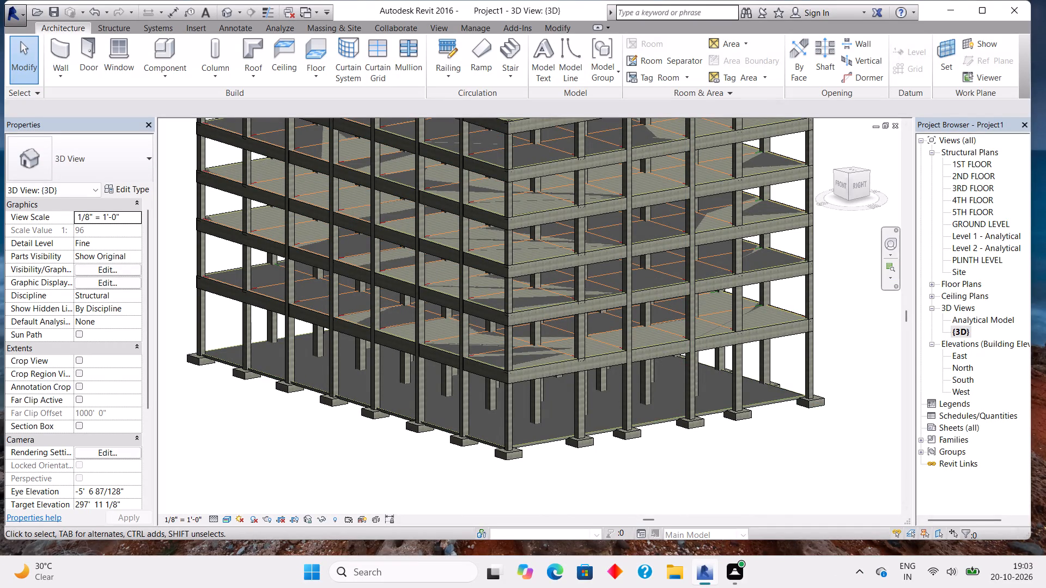
pyautogui.doubleClick(963, 352)
pyautogui.scroll(4, 777, 379)
pyautogui.moveTo(591, 238); pyautogui.dragTo(613, 357, button='middle')
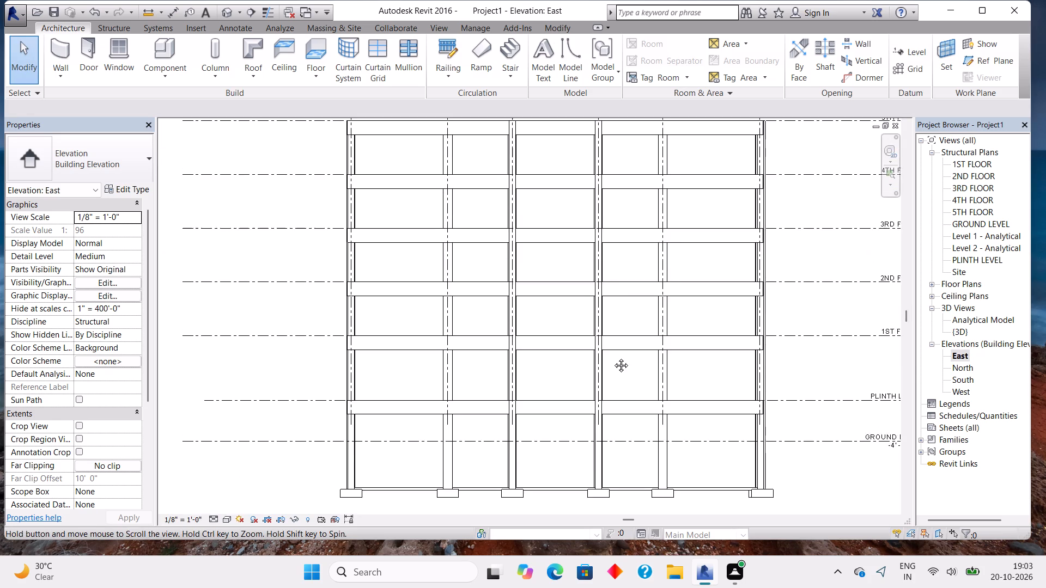
pyautogui.moveTo(613, 357); pyautogui.dragTo(575, 332, button='middle')
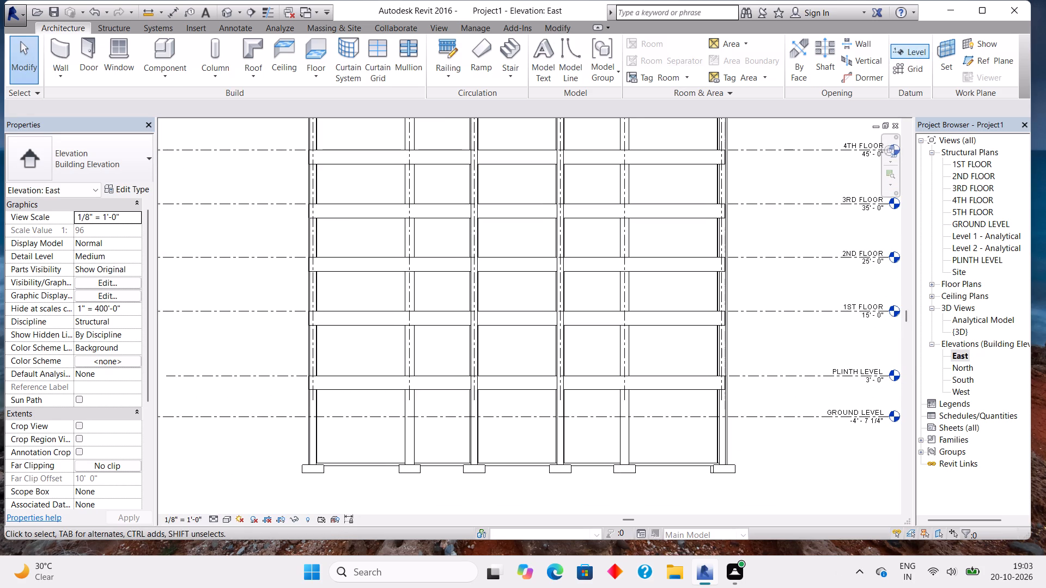
pyautogui.click(911, 47)
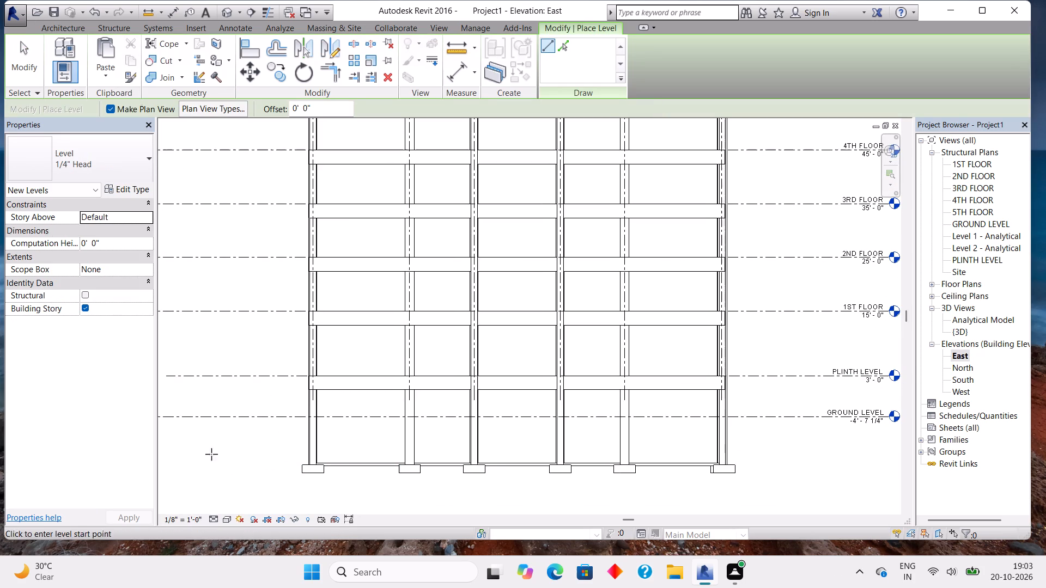
pyautogui.click(164, 459)
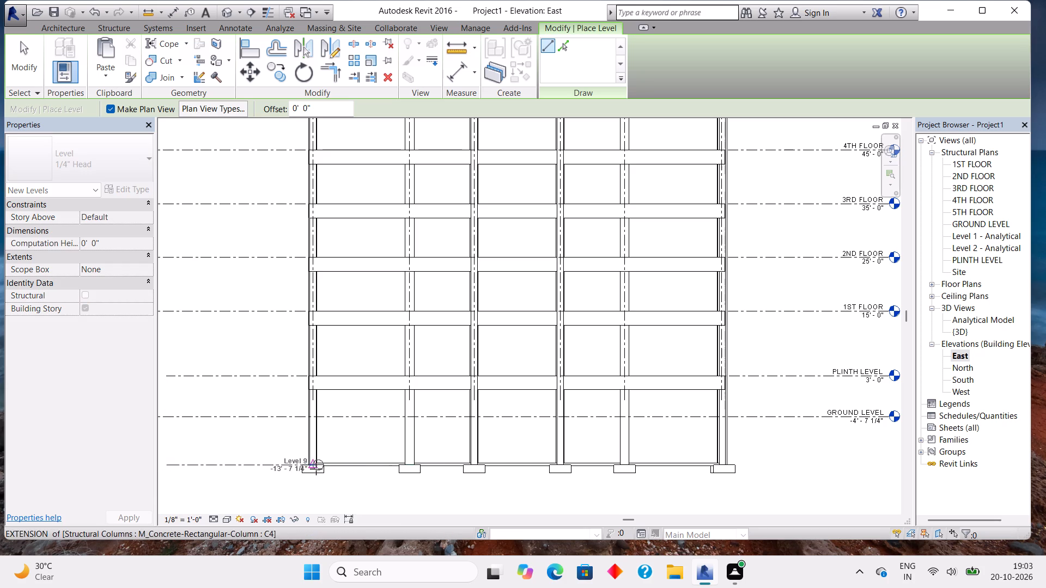
pyautogui.click(883, 446)
pyautogui.press('Escape')
# Rename the new bottom level as FOUNDATION LEVEL and rename its corresponding views to match.
pyautogui.scroll(2, 837, 499)
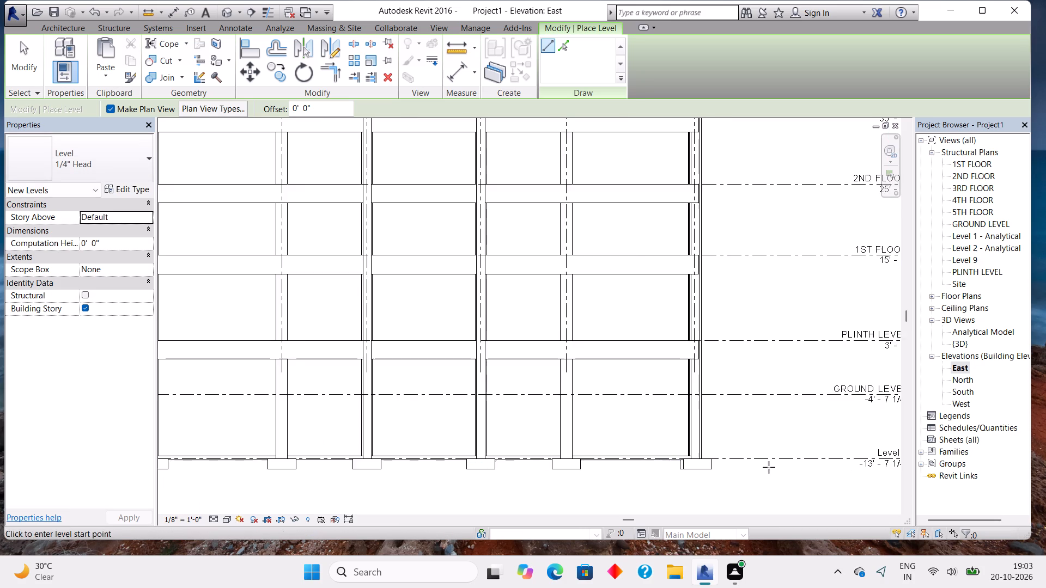
pyautogui.moveTo(769, 467); pyautogui.dragTo(500, 382, button='middle')
pyautogui.scroll(4, 555, 366)
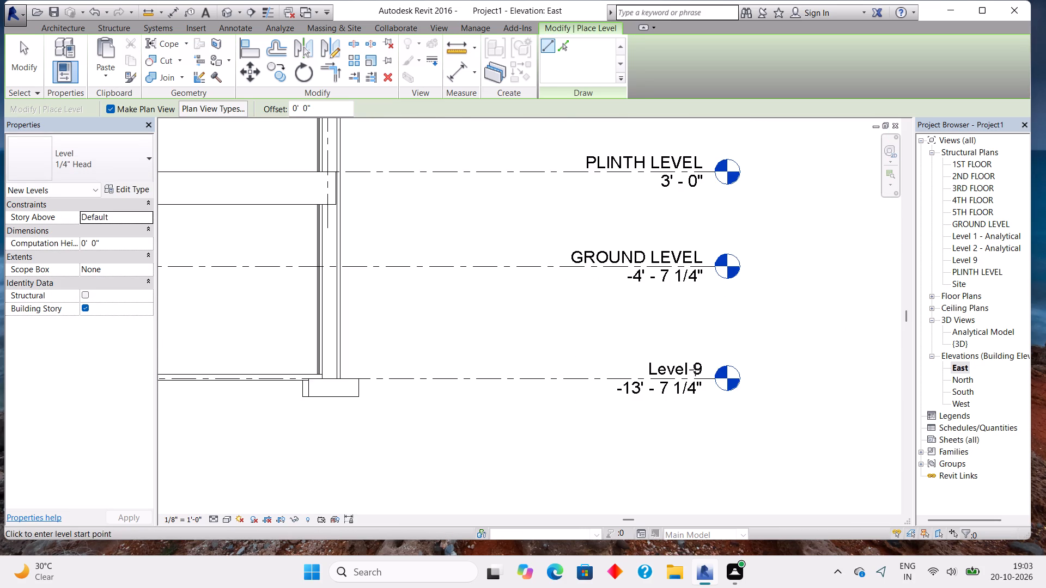
pyautogui.click(666, 369)
pyautogui.press('Escape')
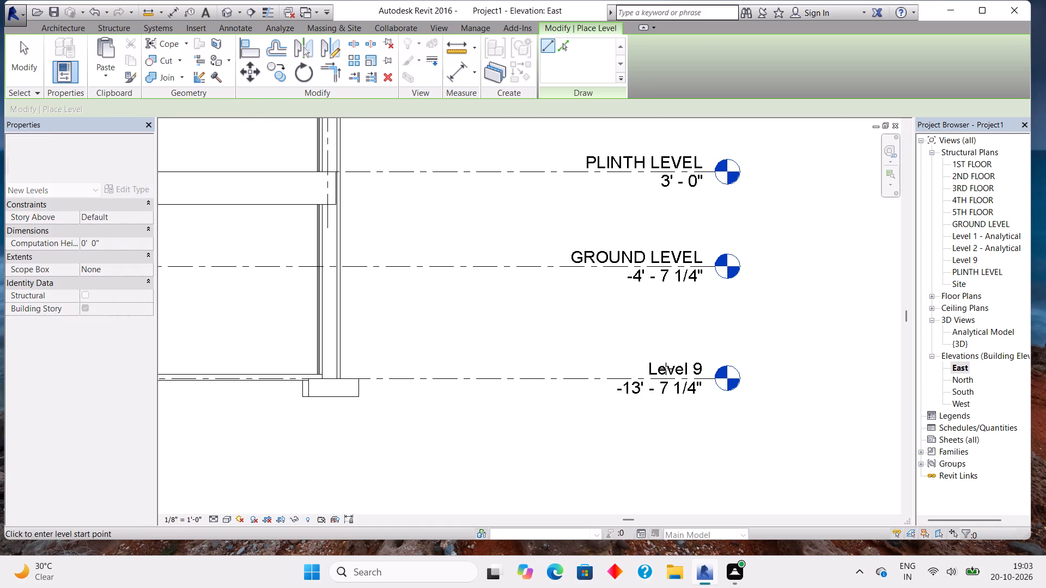
pyautogui.press('Escape')
pyautogui.press('Escape')
pyautogui.click(674, 364)
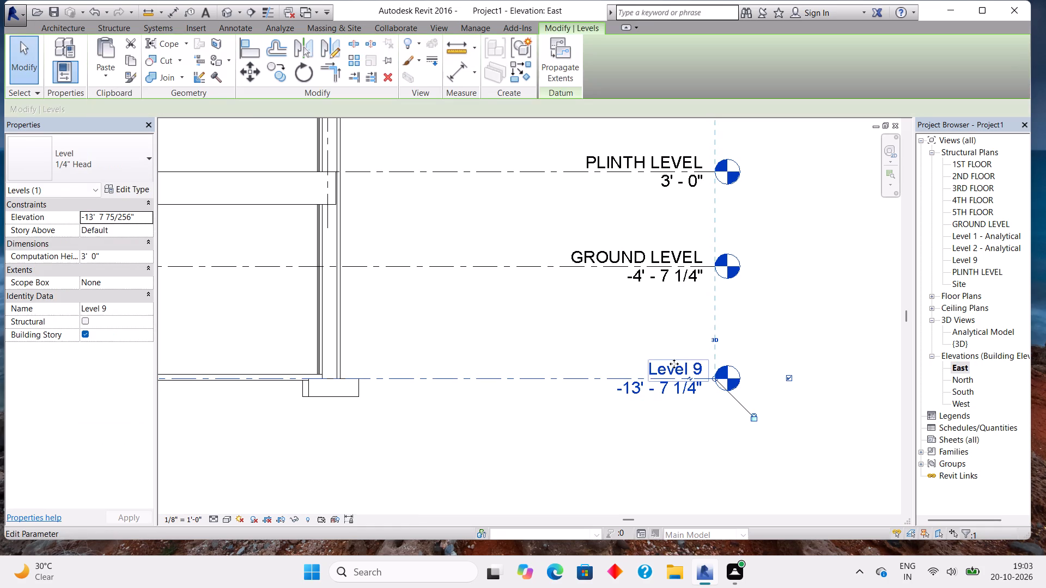
pyautogui.click(674, 364)
pyautogui.press('BackSpace')
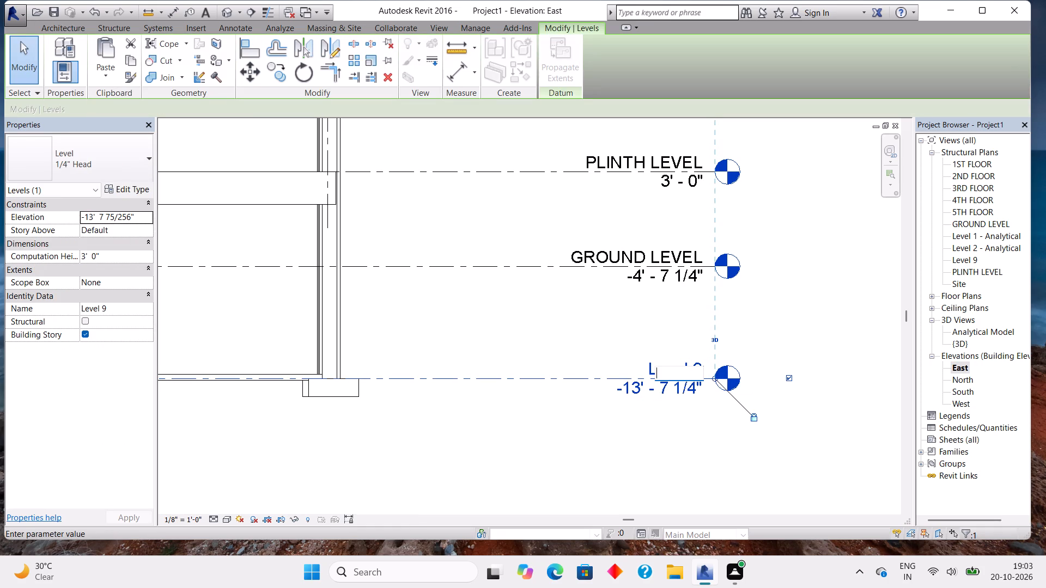
pyautogui.write('FOUN')
pyautogui.write('DATION')
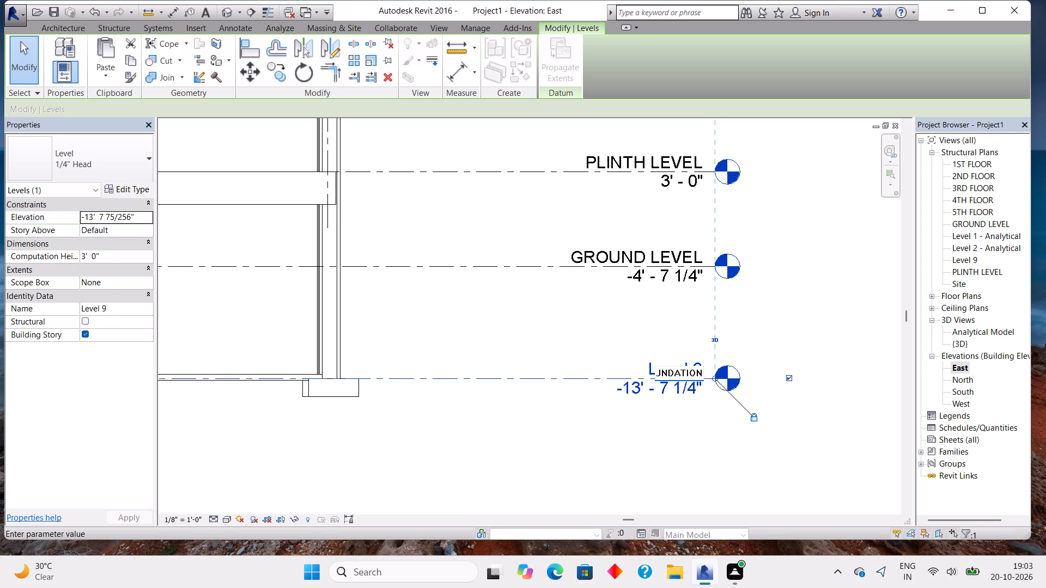
pyautogui.press('space')
pyautogui.write('LEVEL')
pyautogui.press('Return')
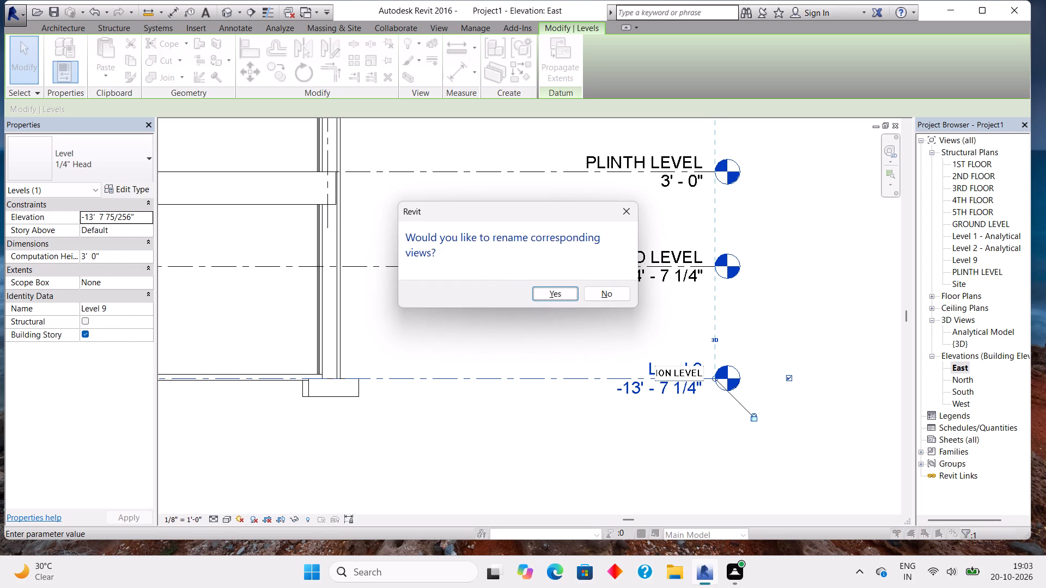
pyautogui.press('Return')
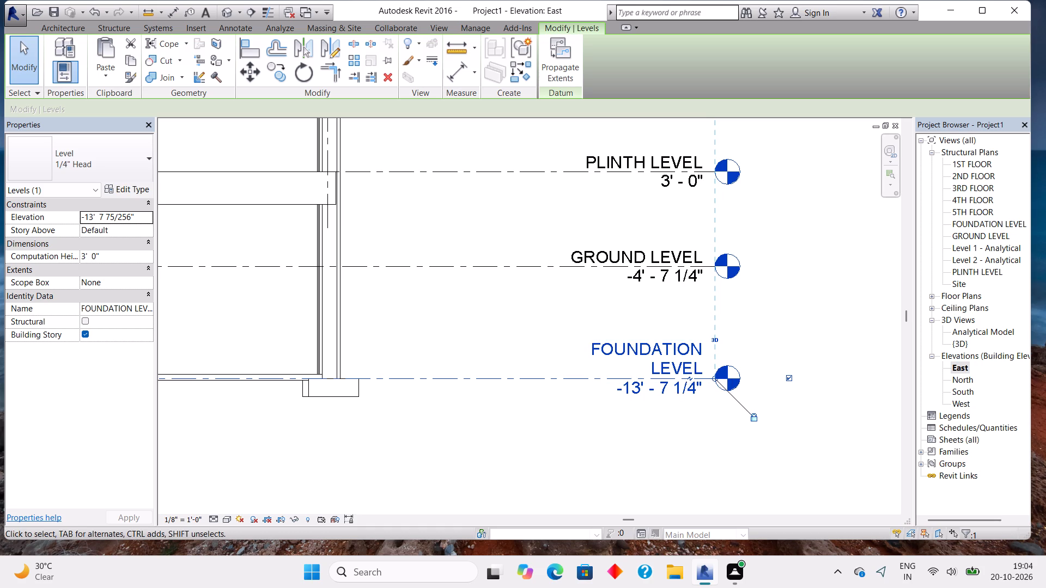
pyautogui.press('Escape')
pyautogui.press('Escape')
# Open the FOUNDATION LEVEL structural plan from the East elevation and bring the whole footing layout into view.
pyautogui.scroll(-4, 796, 299)
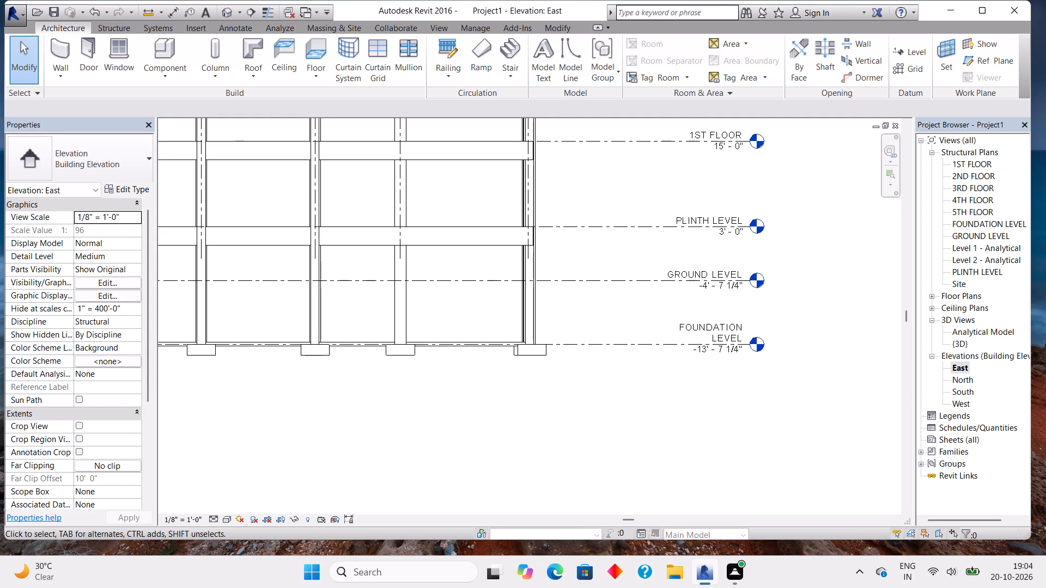
pyautogui.scroll(-4, 777, 273)
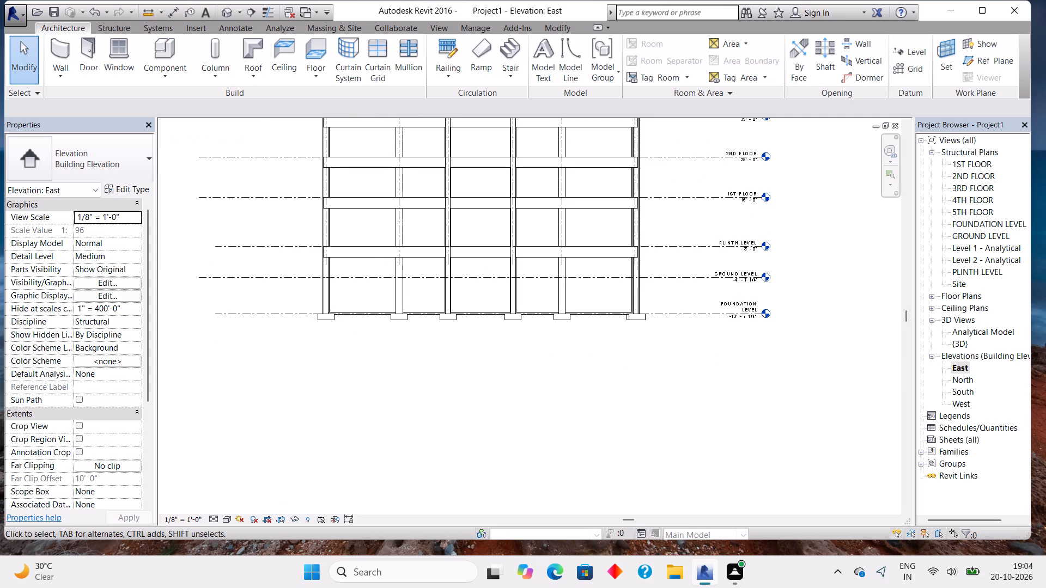
pyautogui.scroll(-1, 777, 273)
pyautogui.scroll(6, 777, 273)
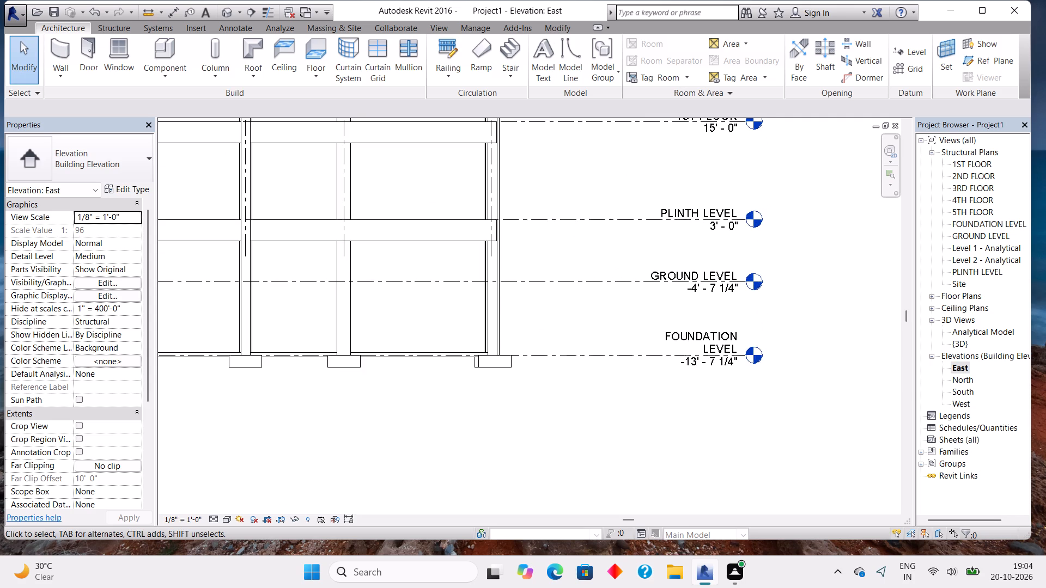
pyautogui.click(978, 224)
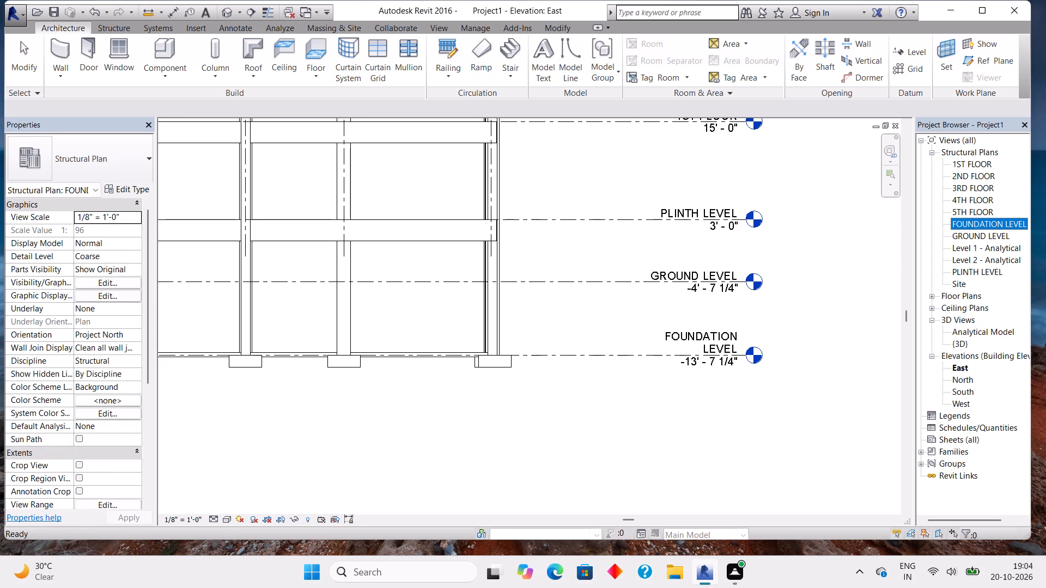
pyautogui.doubleClick(972, 223)
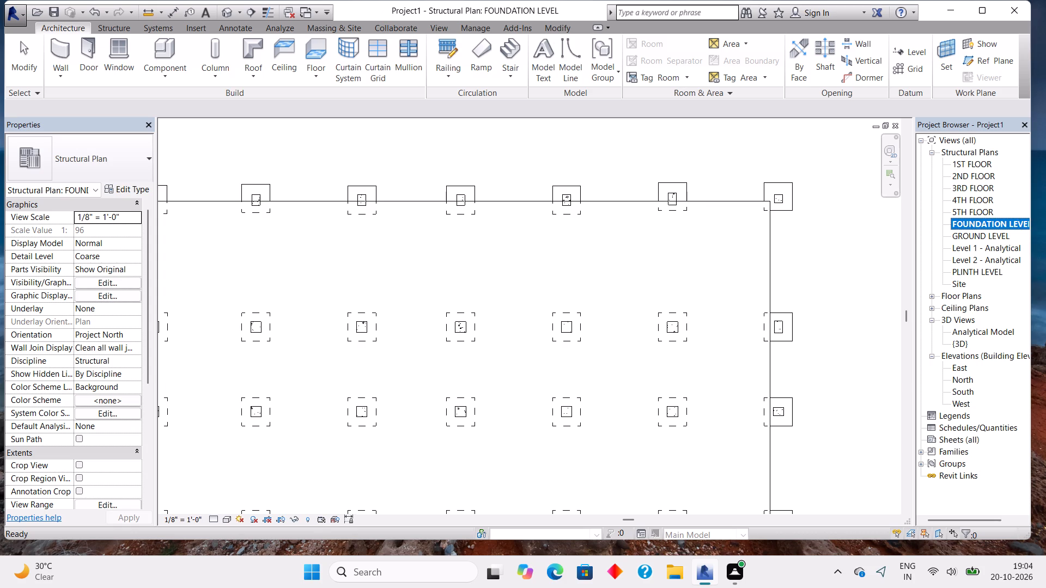
pyautogui.scroll(-9, 689, 277)
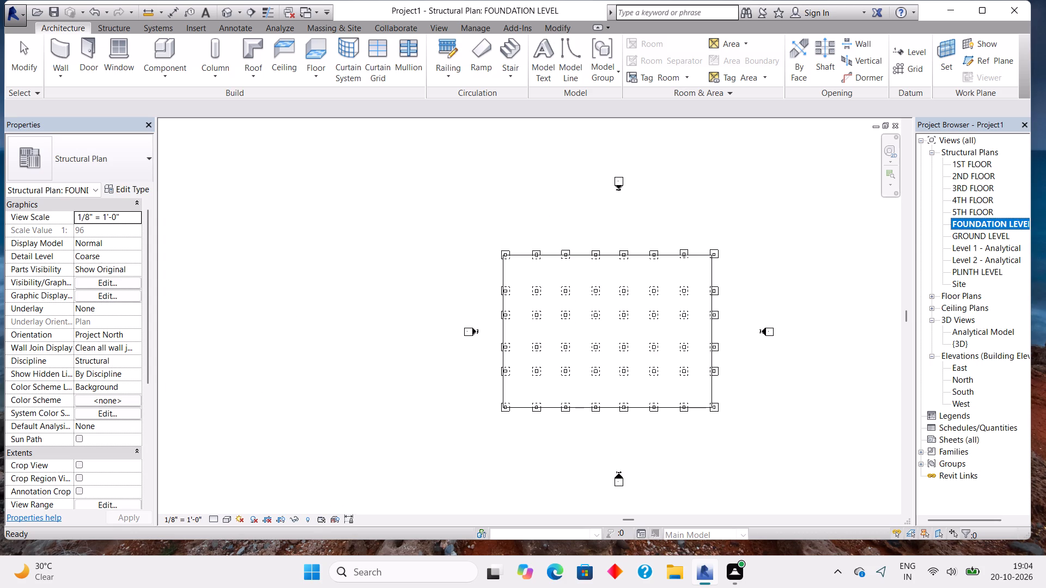
pyautogui.scroll(8, 779, 291)
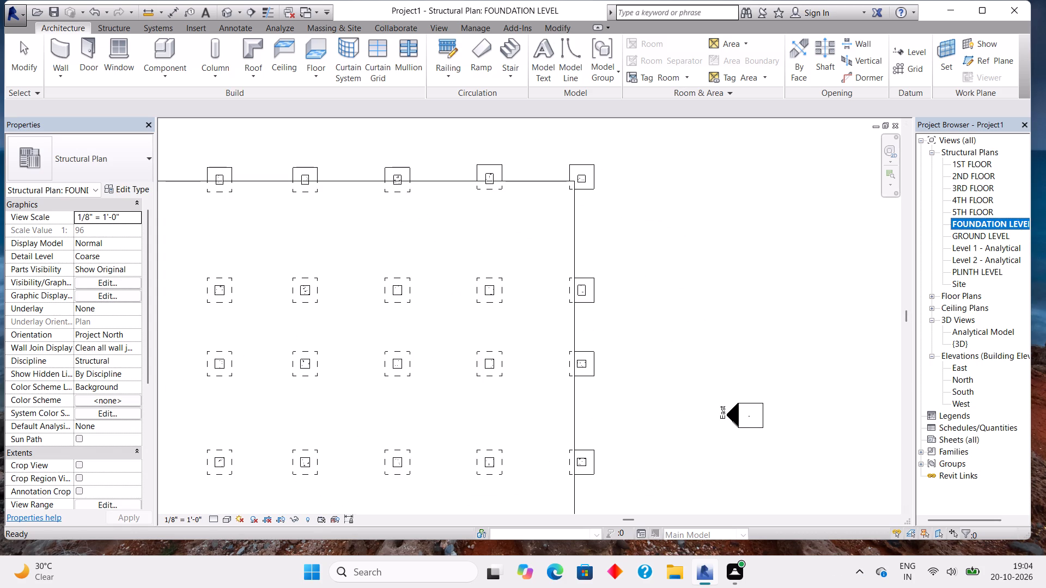
pyautogui.moveTo(622, 223); pyautogui.dragTo(803, 185, button='middle')
pyautogui.moveTo(723, 229); pyautogui.dragTo(844, 186, button='middle')
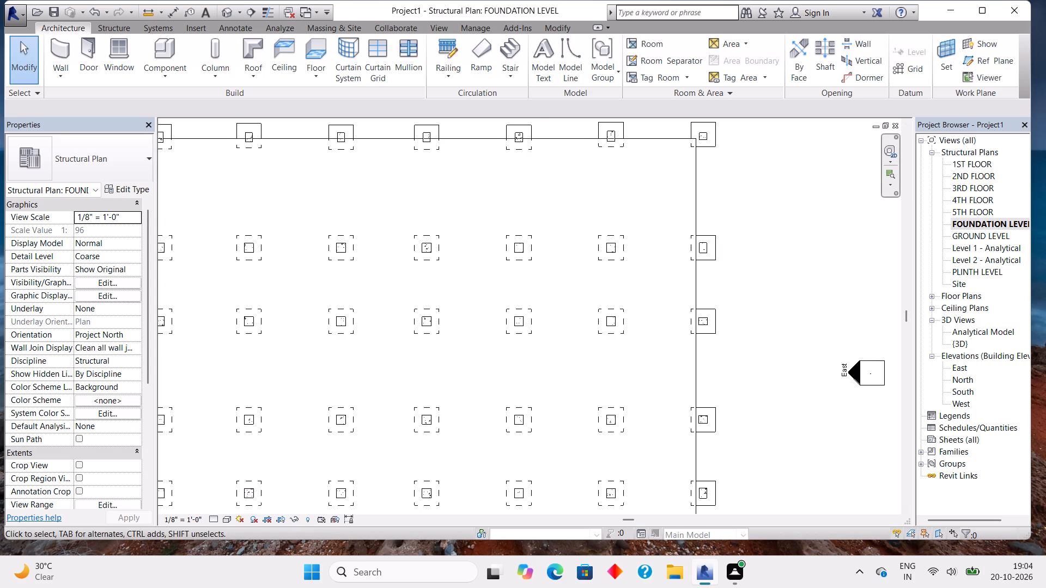
pyautogui.scroll(-4, 834, 193)
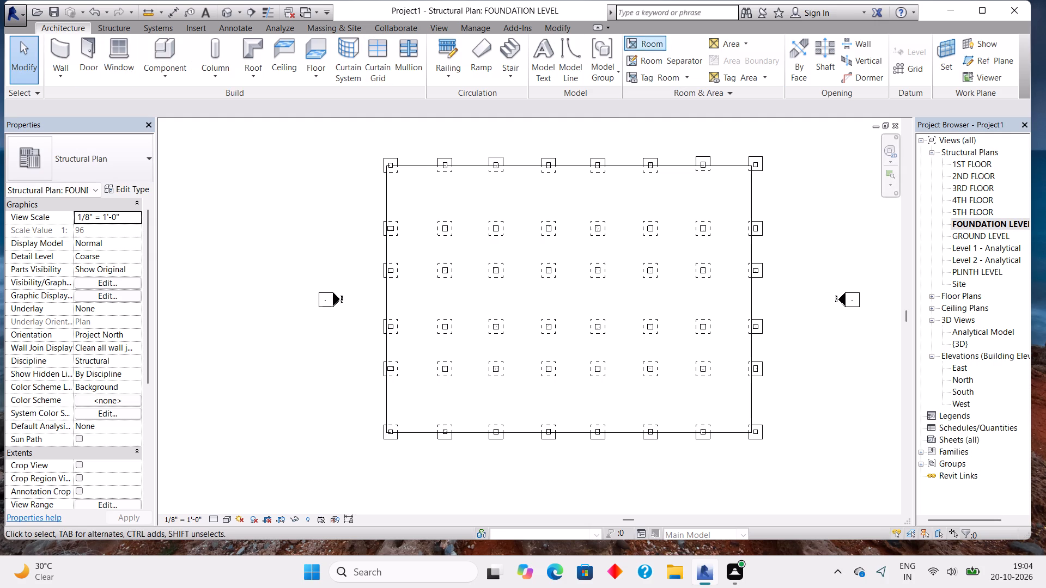
# Start a monolithic stair from FOUNDATION LEVEL to GROUND LEVEL in the building corner, with parallel runs of about 6' and 8' joined by a landing.
pyautogui.click(505, 46)
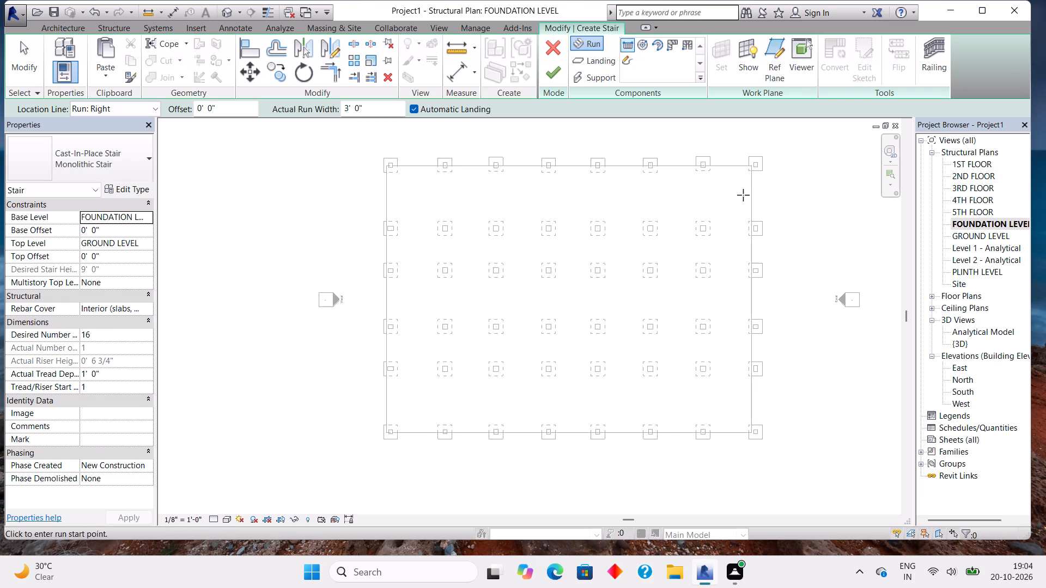
pyautogui.click(747, 171)
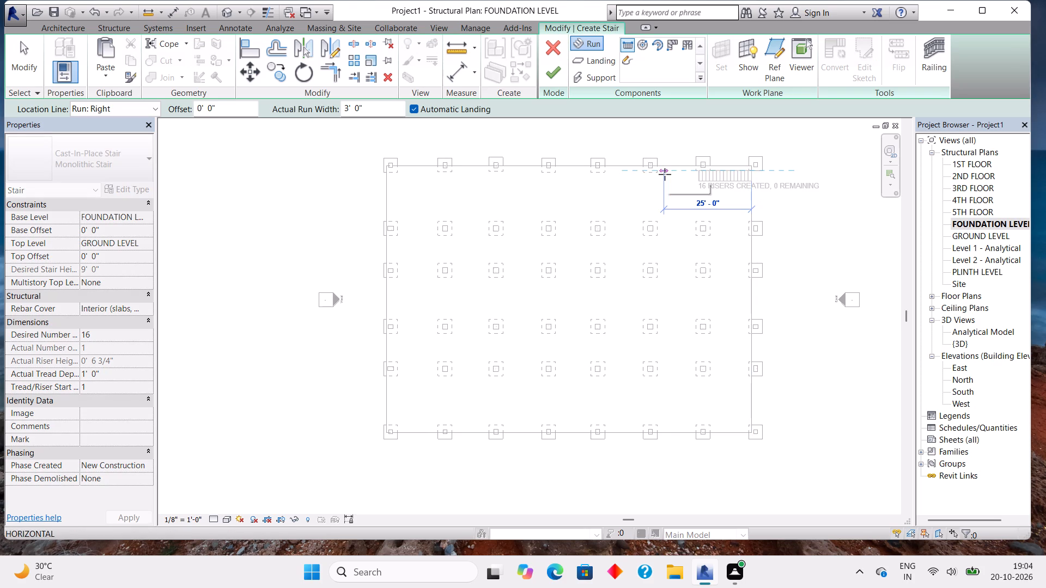
pyautogui.scroll(5, 692, 175)
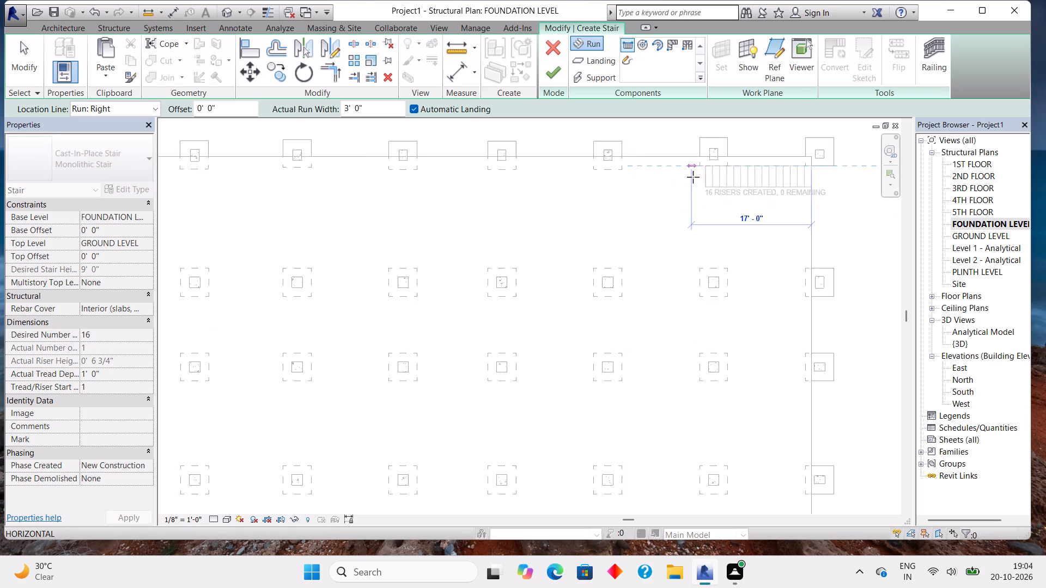
pyautogui.scroll(4, 693, 177)
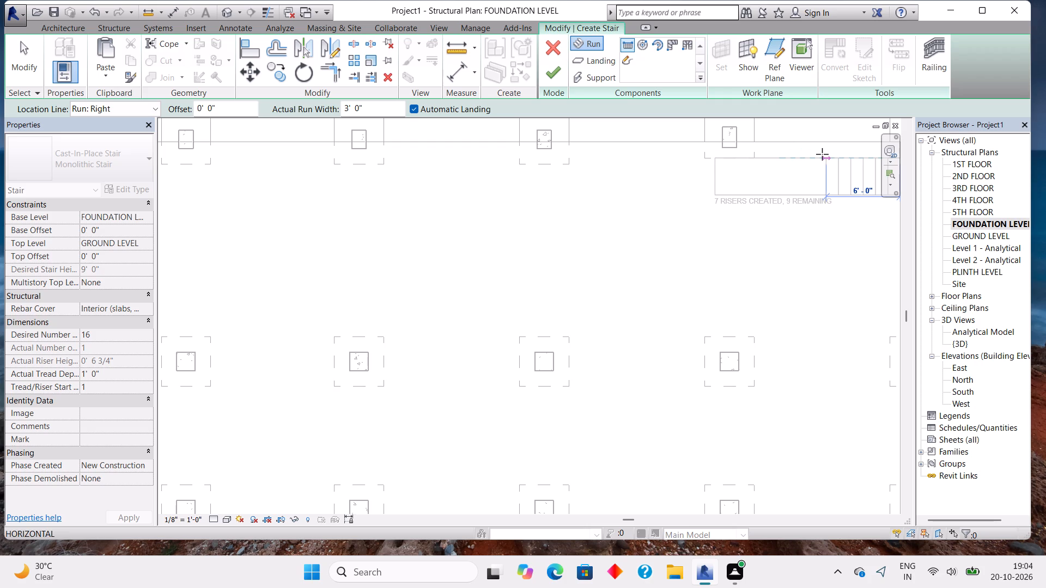
pyautogui.click(822, 154)
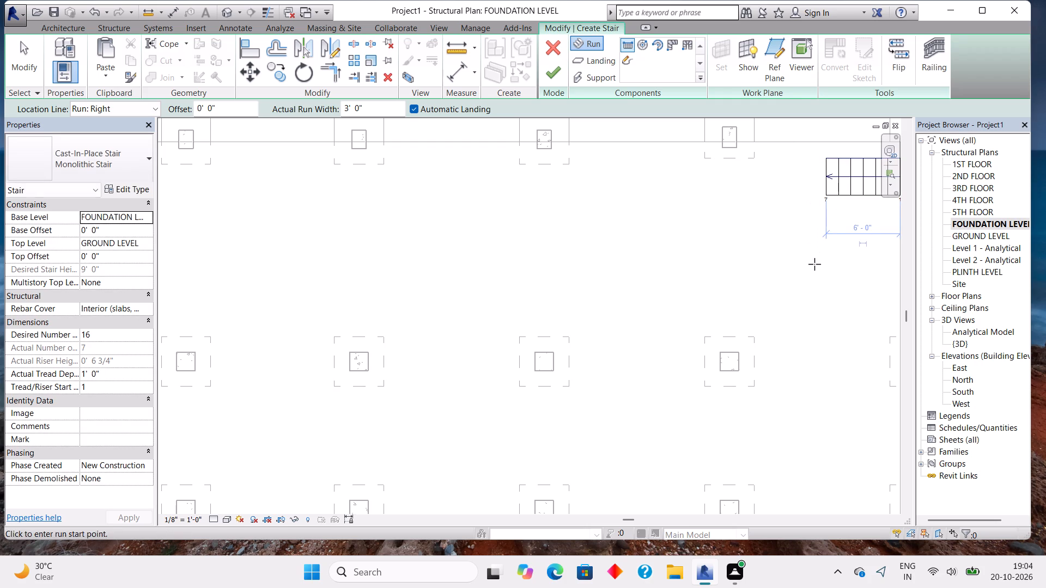
pyautogui.moveTo(814, 264); pyautogui.dragTo(609, 262, button='middle')
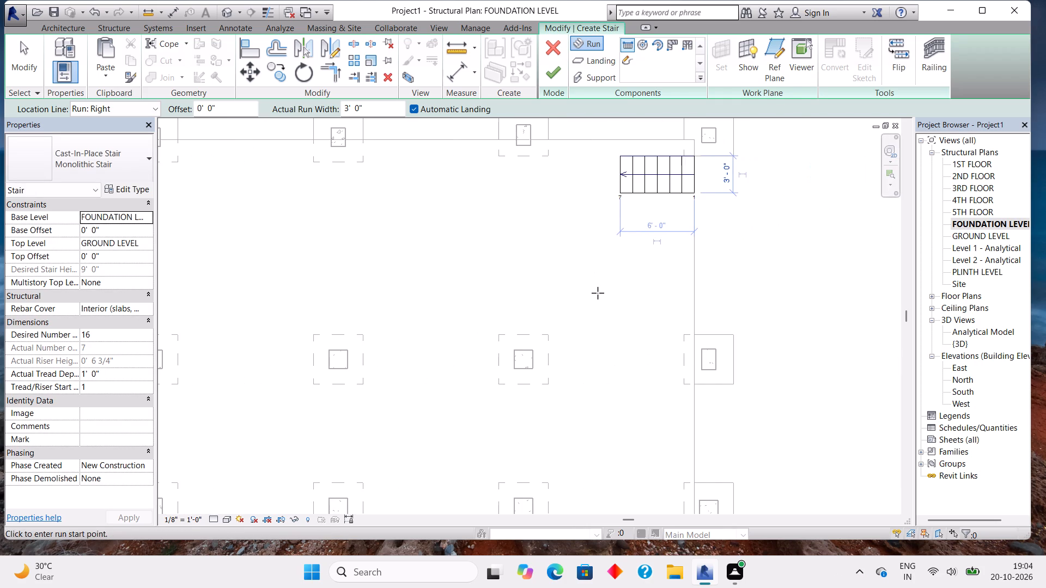
pyautogui.click(598, 296)
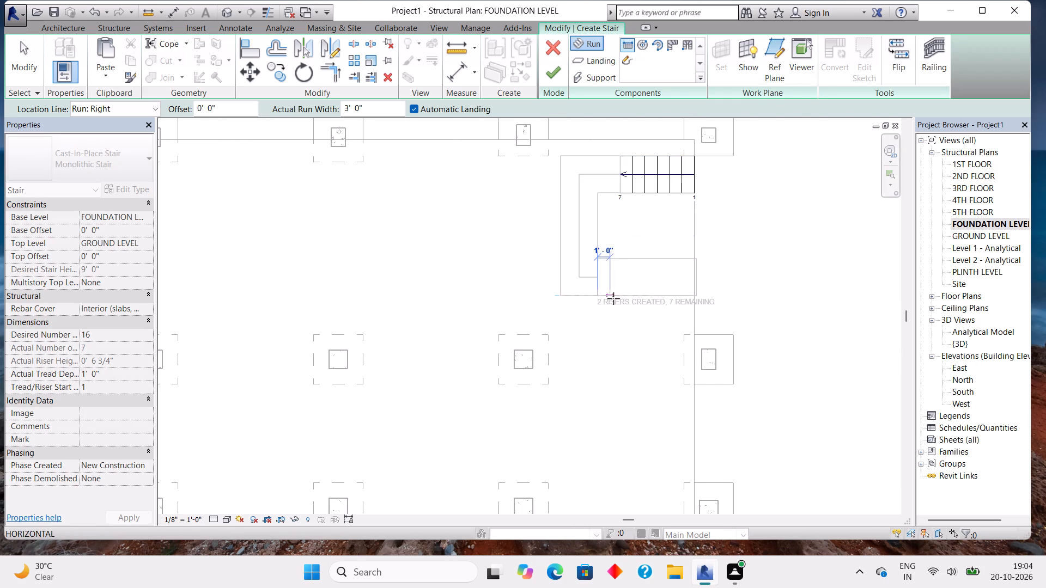
pyautogui.click(689, 295)
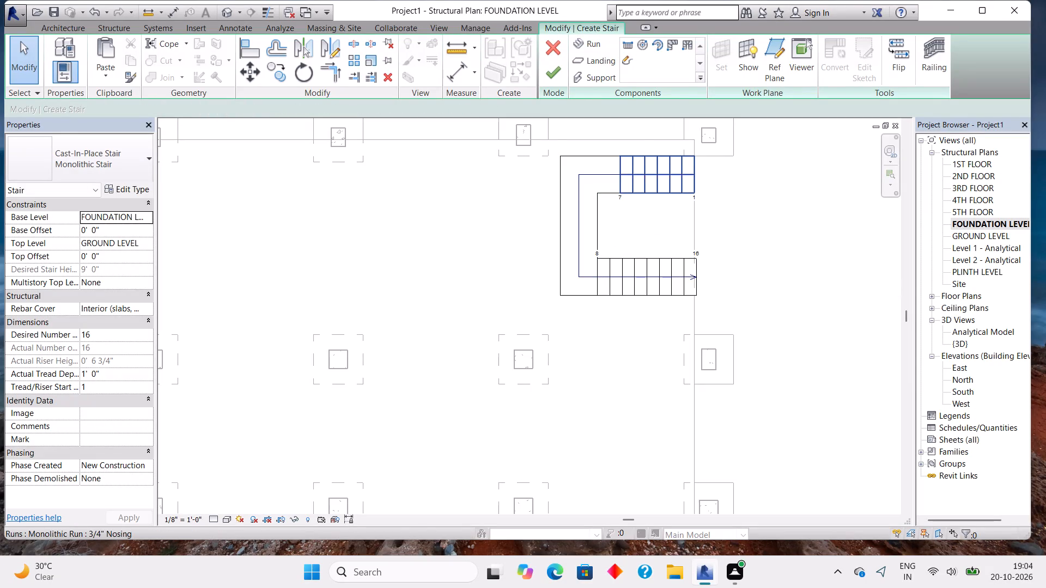
# Move the stair's second run away from the first until the gap between them is about 8' 1".
pyautogui.click(629, 281)
pyautogui.press('Down')
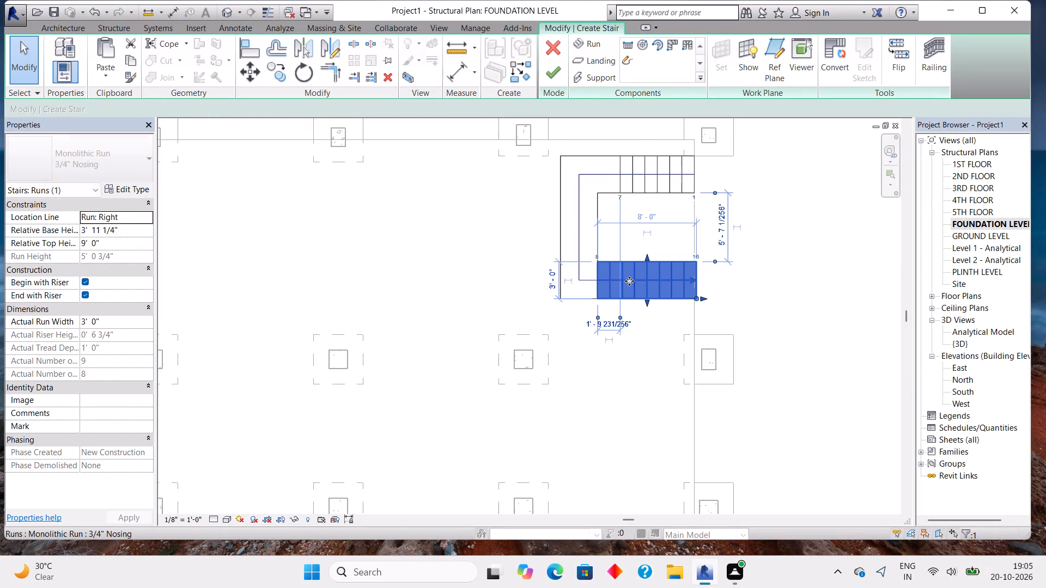
pyautogui.press('Down')
pyautogui.press('Down')
pyautogui.press('Down')
pyautogui.press('Down')
pyautogui.press('Down')
pyautogui.press('Down')
pyautogui.press('Down')
pyautogui.press('Down')
pyautogui.press('Down')
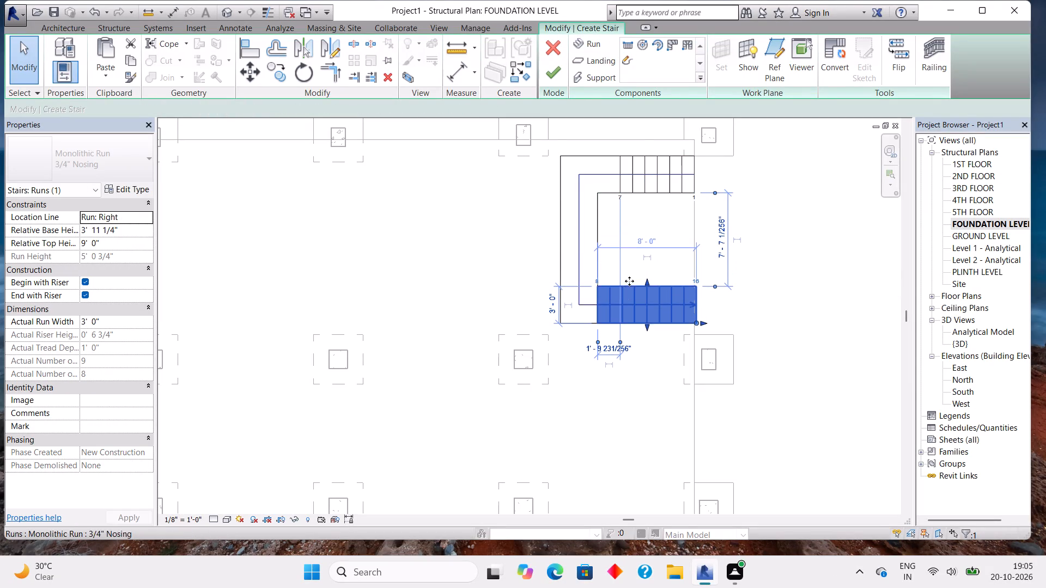
pyautogui.press('Down')
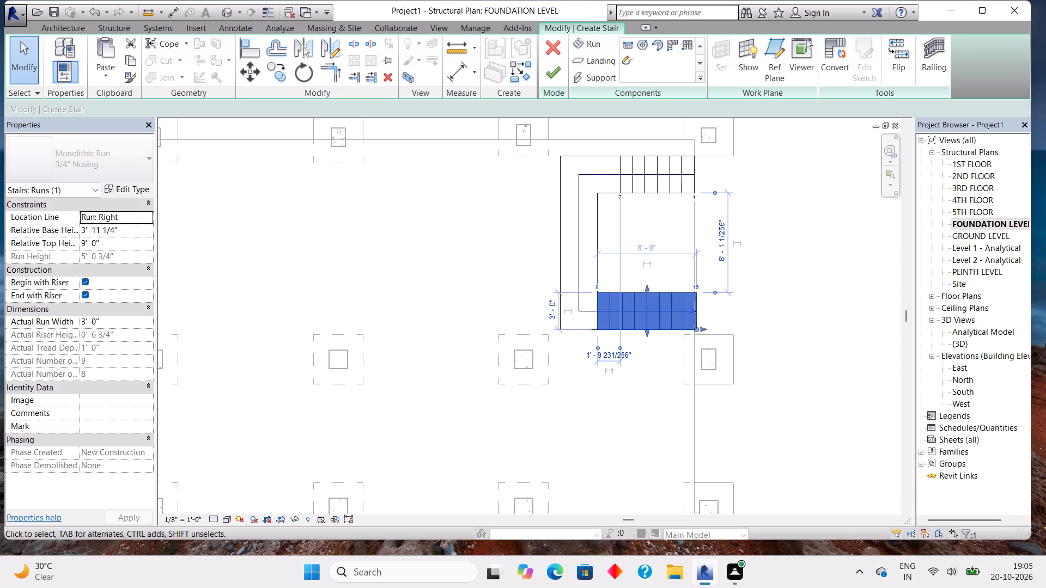
# Nudge the stair landing away from the building edge and widen it to about 3' 9", with its outer edge in line with the footing edges.
pyautogui.click(553, 217)
pyautogui.click(565, 237)
pyautogui.press('Left')
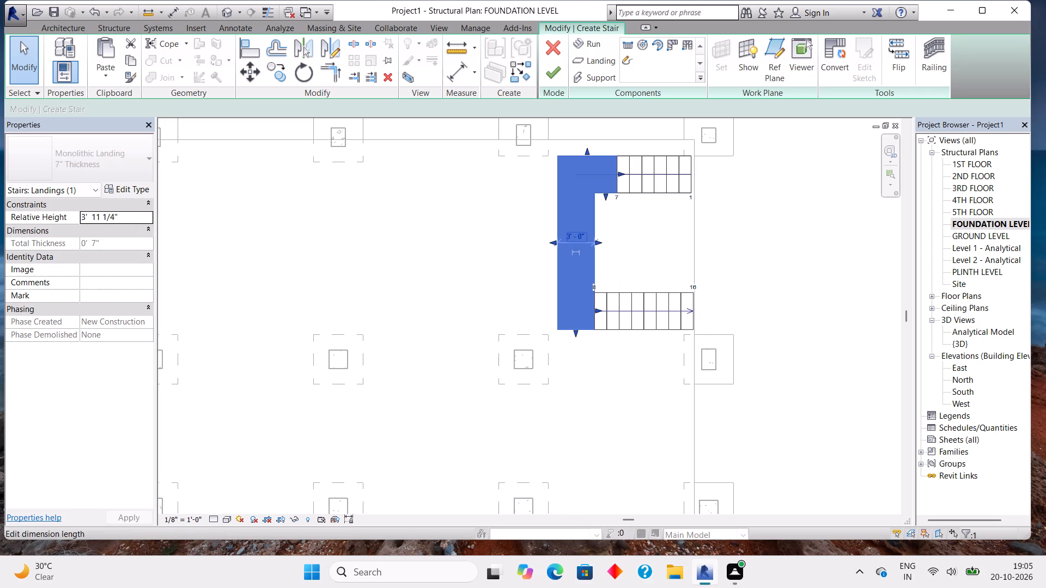
pyautogui.scroll(2, 557, 234)
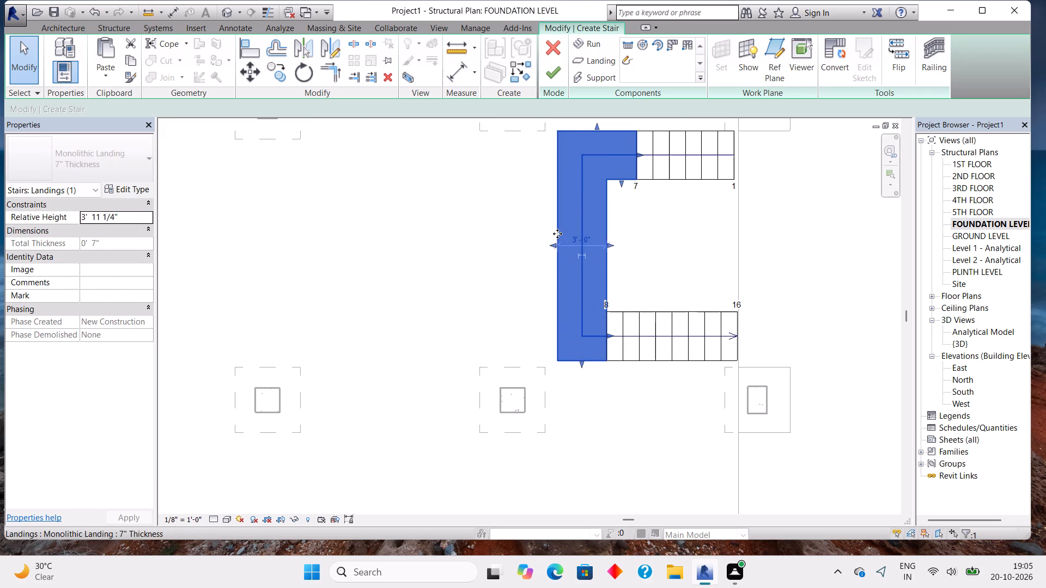
pyautogui.moveTo(554, 242); pyautogui.dragTo(552, 245)
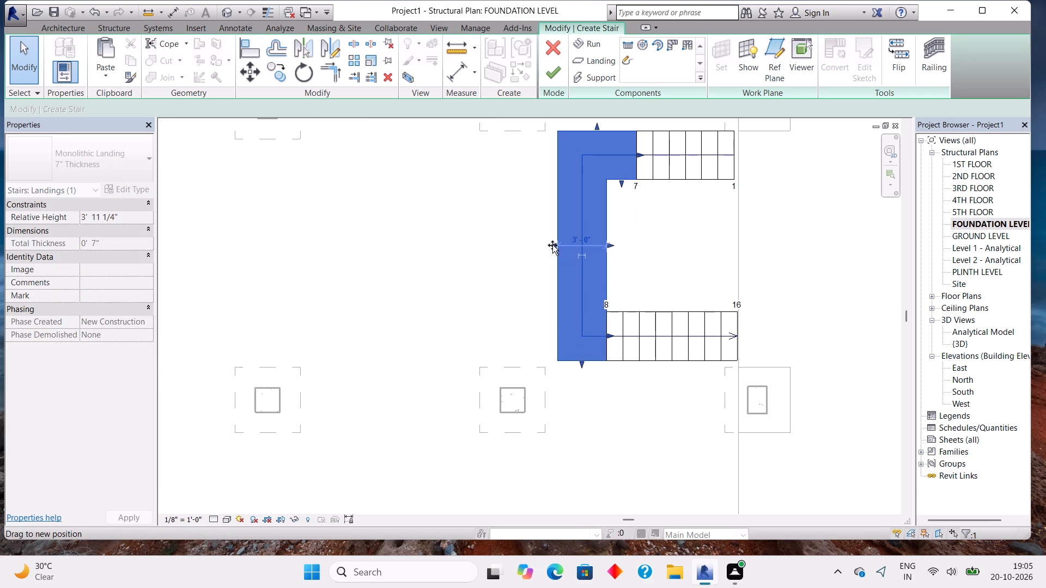
pyautogui.moveTo(552, 245); pyautogui.dragTo(548, 249)
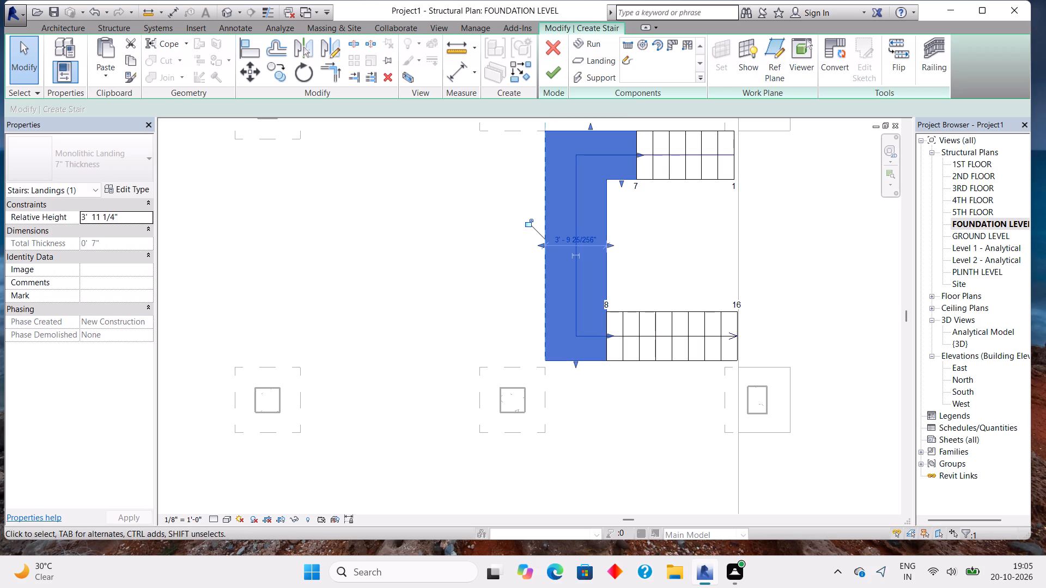
pyautogui.moveTo(643, 232); pyautogui.dragTo(611, 305, button='middle')
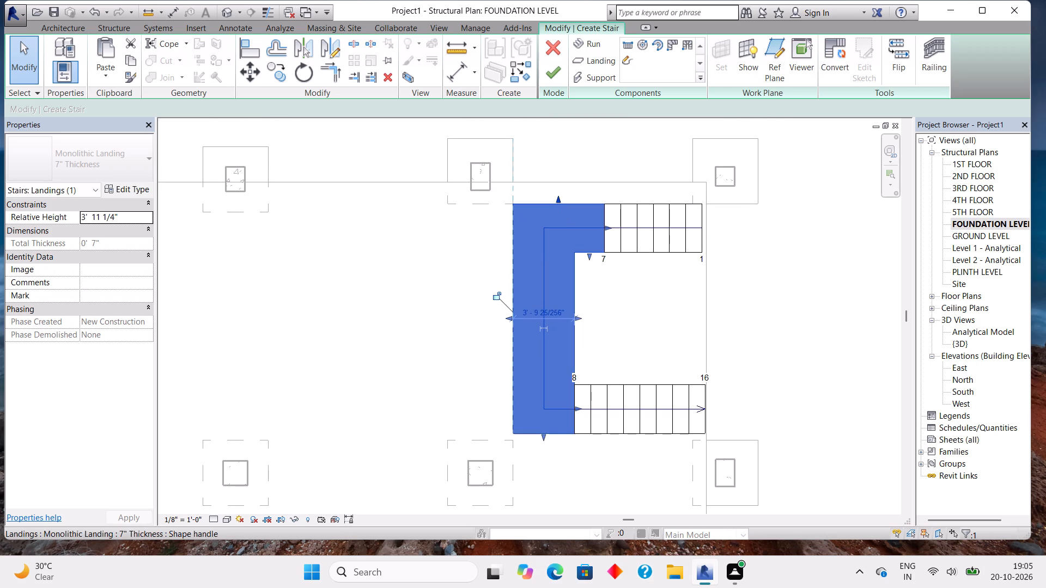
# Widen the stair's first run outward to just inside the adjacent slab edge and adjust the landing's outer edge to line up with it.
pyautogui.click(558, 197)
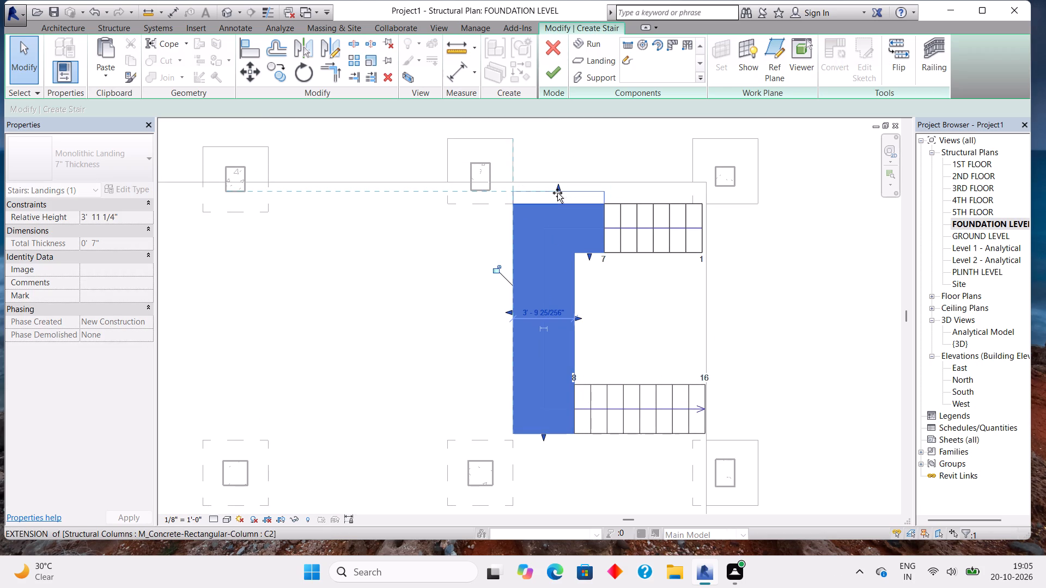
pyautogui.click(627, 212)
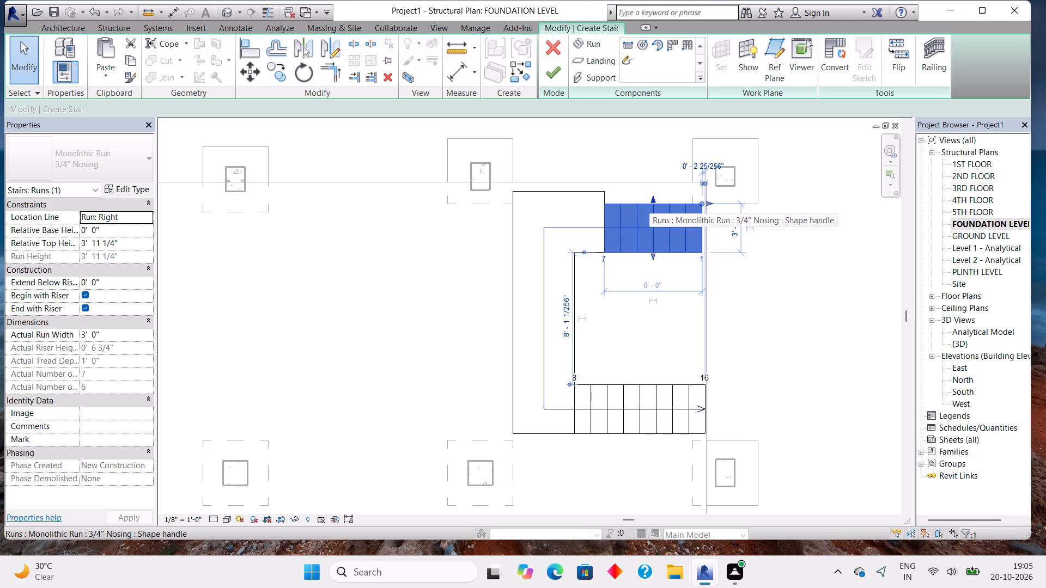
pyautogui.scroll(5, 656, 203)
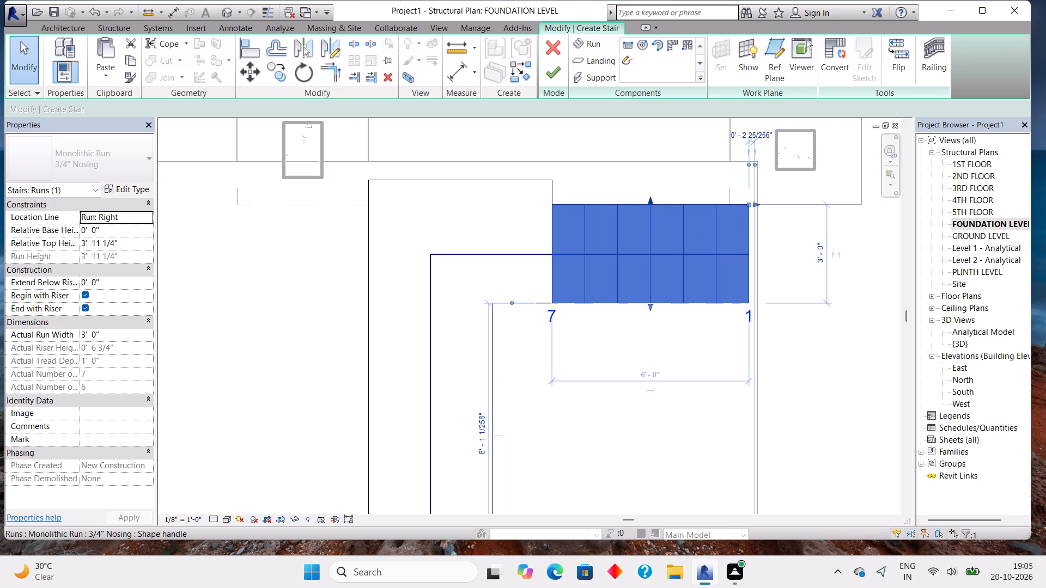
pyautogui.moveTo(650, 199); pyautogui.dragTo(649, 184)
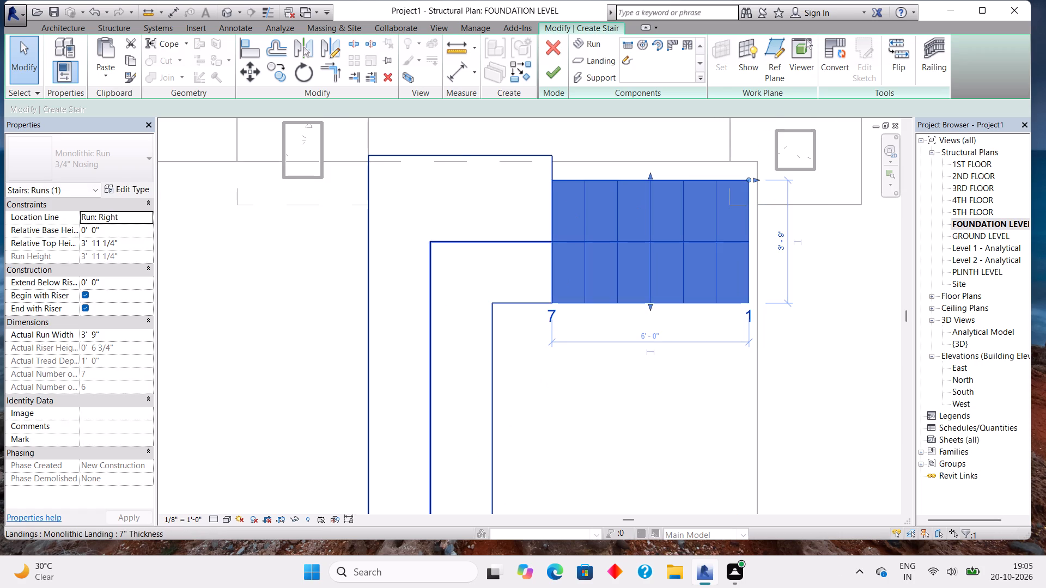
pyautogui.click(486, 206)
pyautogui.moveTo(459, 154); pyautogui.dragTo(463, 183)
pyautogui.click(626, 188)
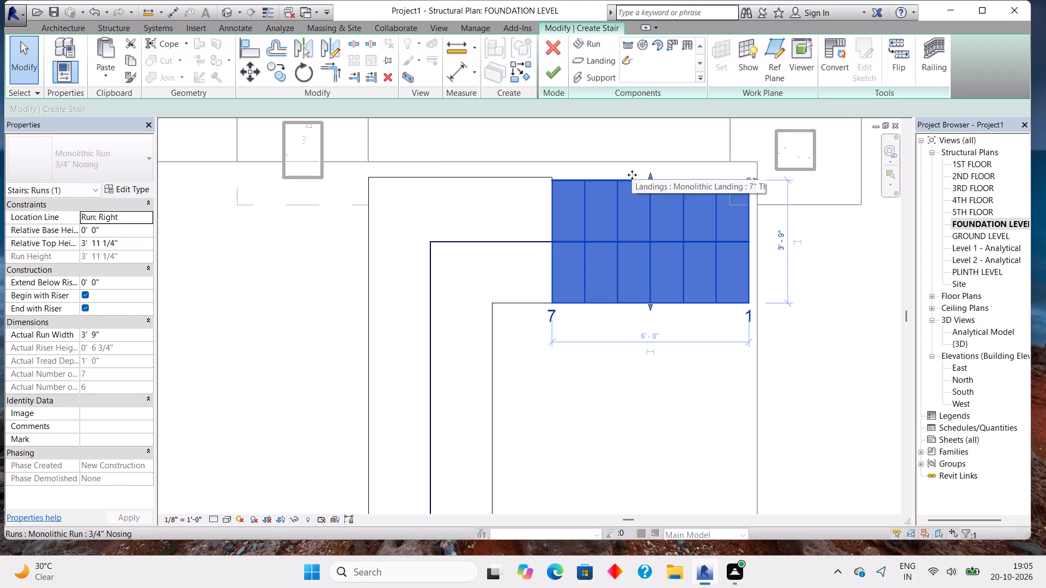
pyautogui.moveTo(650, 181); pyautogui.dragTo(650, 177)
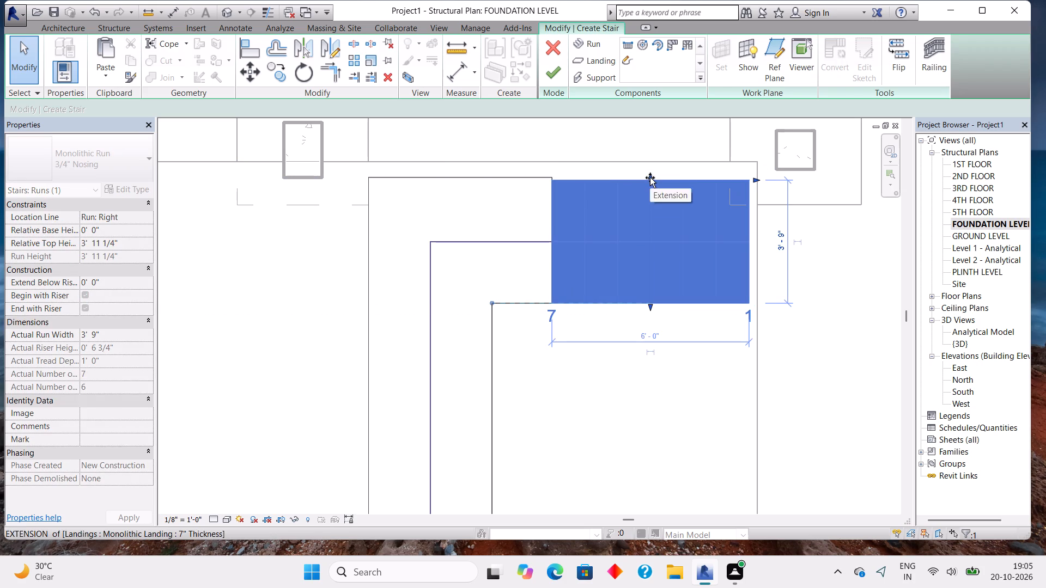
pyautogui.moveTo(650, 177); pyautogui.dragTo(652, 168)
pyautogui.click(532, 171)
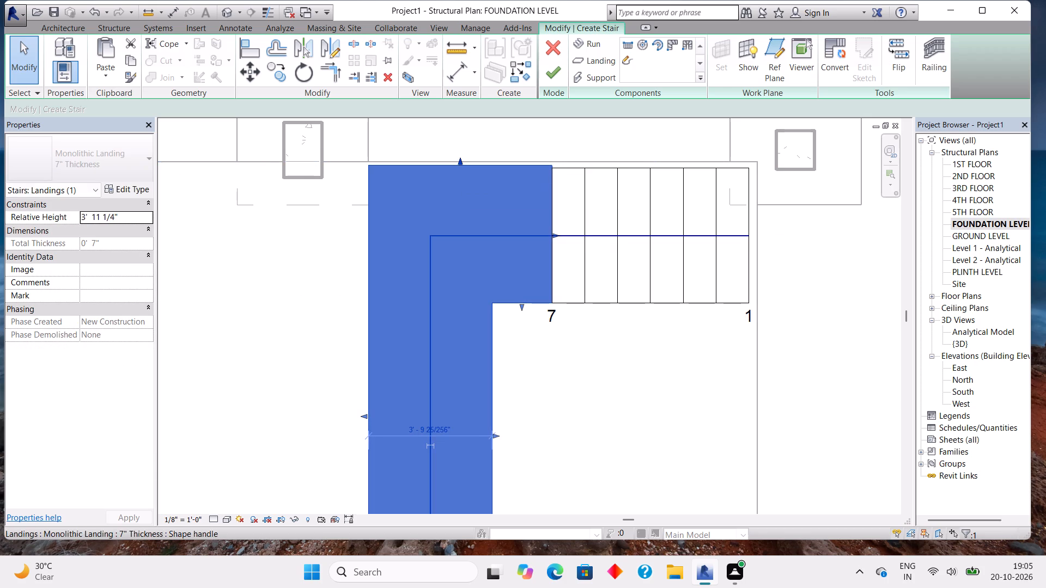
pyautogui.moveTo(462, 164); pyautogui.dragTo(464, 177)
# Widen the stair's second run toward the first run to about 3' 6" and finish the stair.
pyautogui.scroll(-3, 626, 240)
pyautogui.scroll(-1, 646, 315)
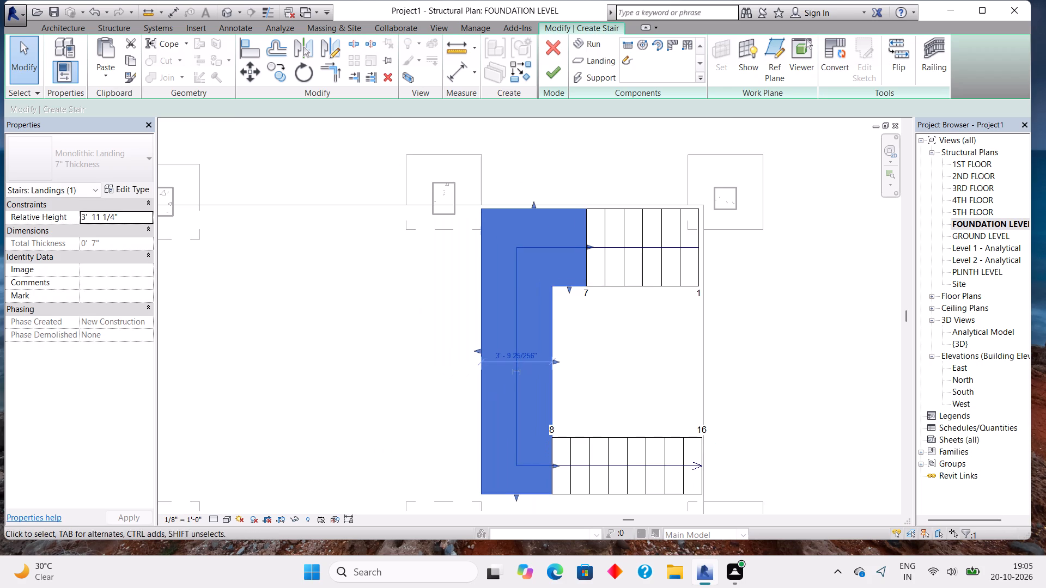
pyautogui.moveTo(647, 335); pyautogui.dragTo(676, 260, button='middle')
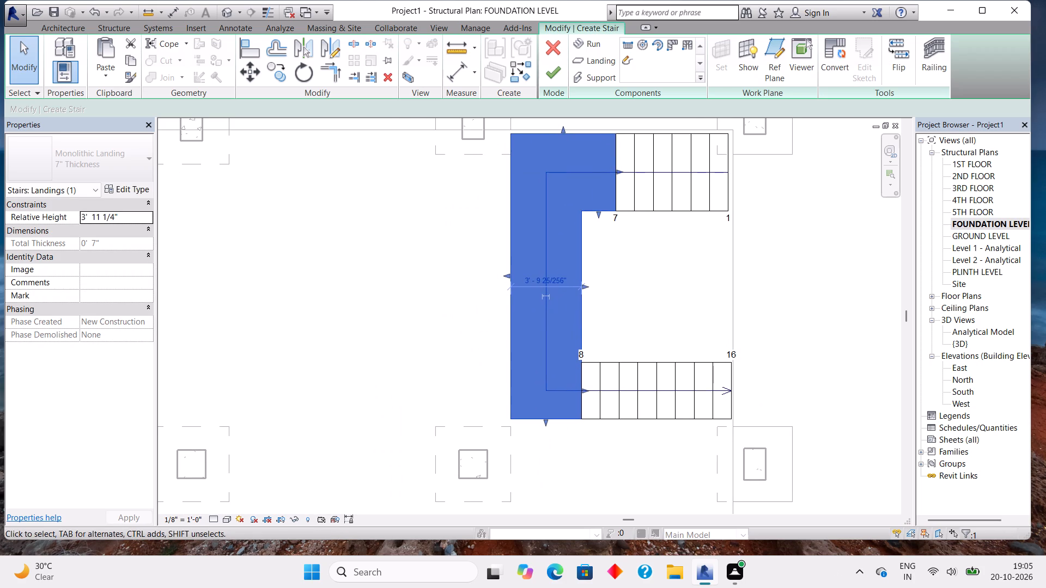
pyautogui.moveTo(706, 360); pyautogui.dragTo(734, 254, button='middle')
pyautogui.click(640, 297)
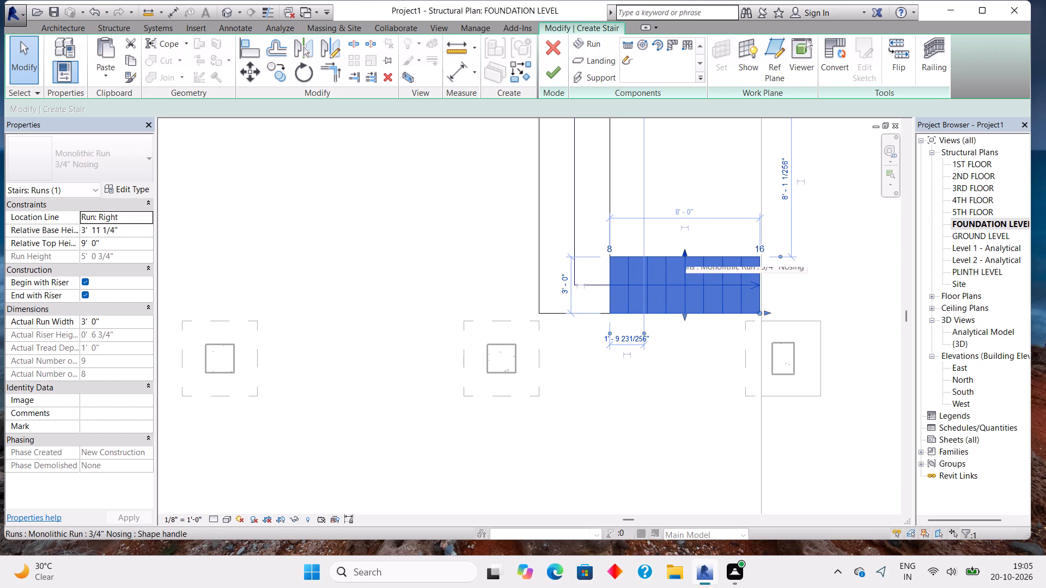
pyautogui.moveTo(685, 252); pyautogui.dragTo(683, 237)
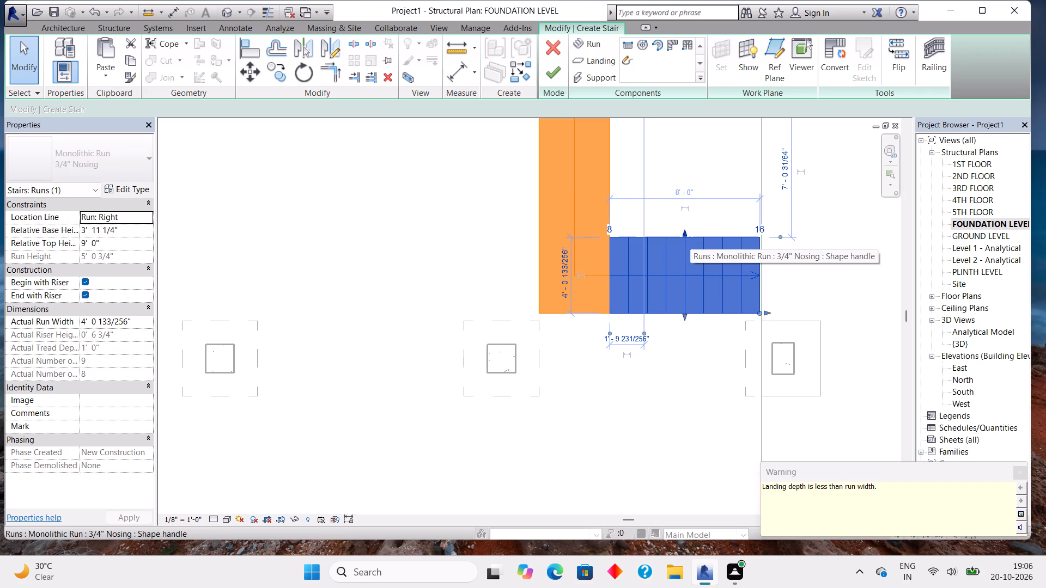
pyautogui.moveTo(683, 234); pyautogui.dragTo(683, 239)
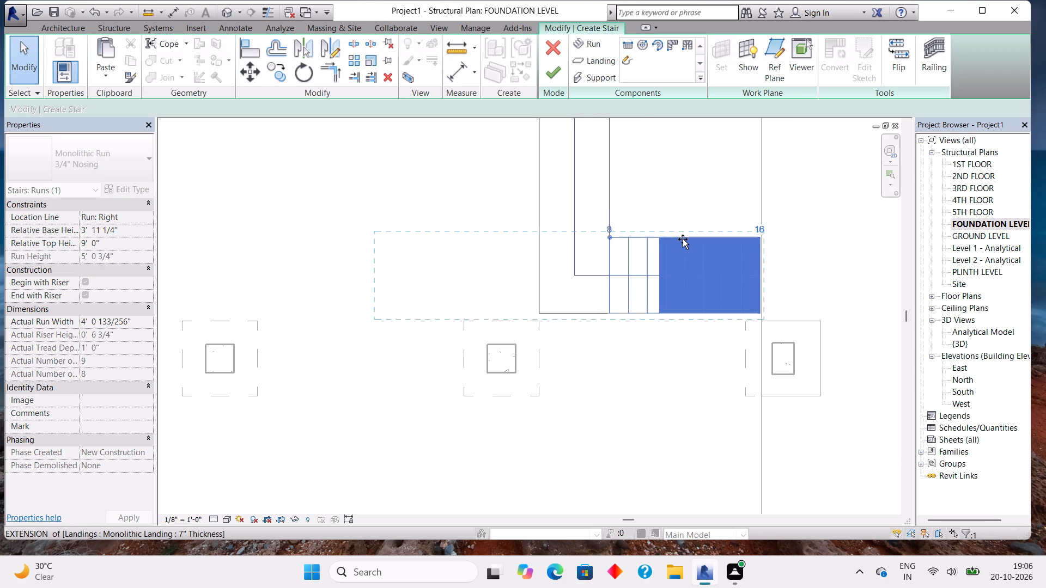
pyautogui.moveTo(683, 239); pyautogui.dragTo(683, 248)
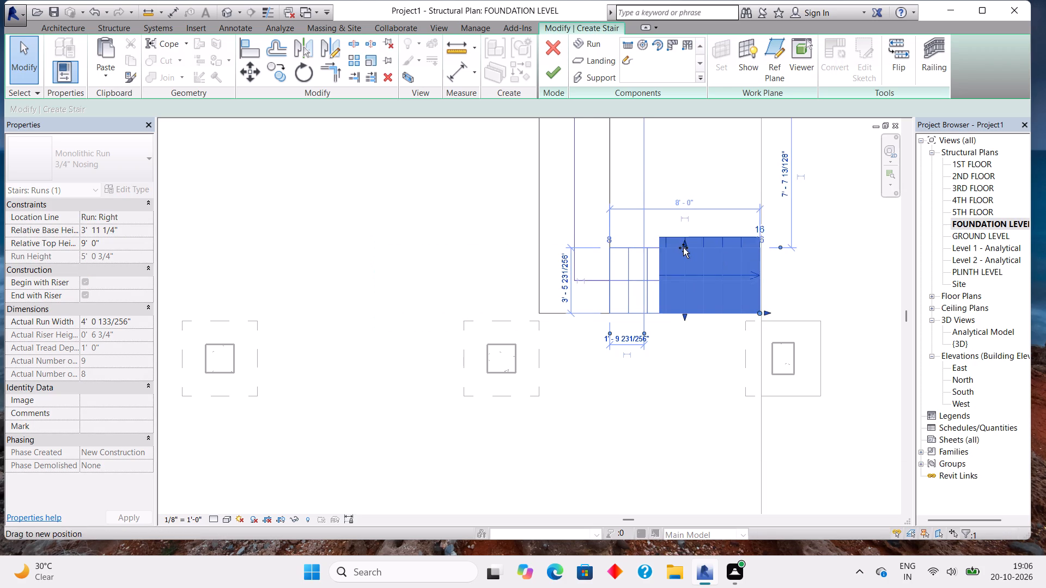
pyautogui.scroll(-3, 716, 154)
pyautogui.moveTo(710, 188); pyautogui.dragTo(700, 260, button='middle')
pyautogui.scroll(-1, 710, 198)
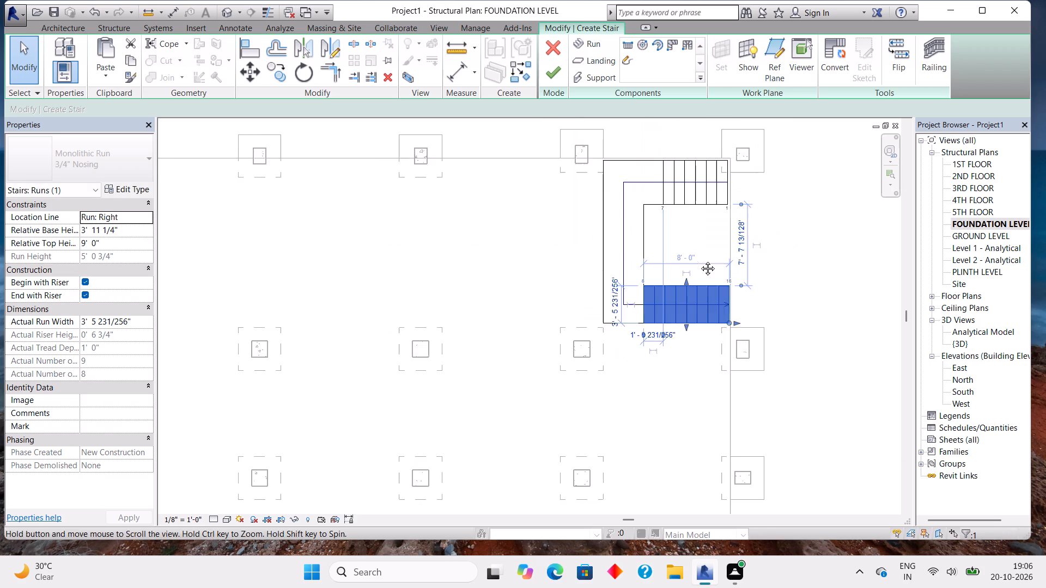
pyautogui.moveTo(700, 260); pyautogui.dragTo(693, 290, button='middle')
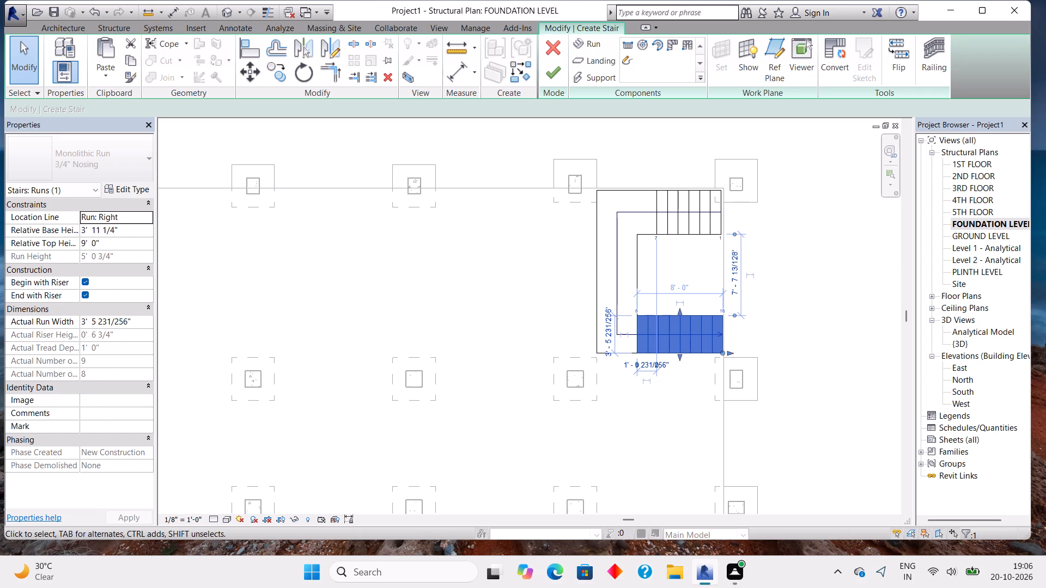
pyautogui.click(831, 262)
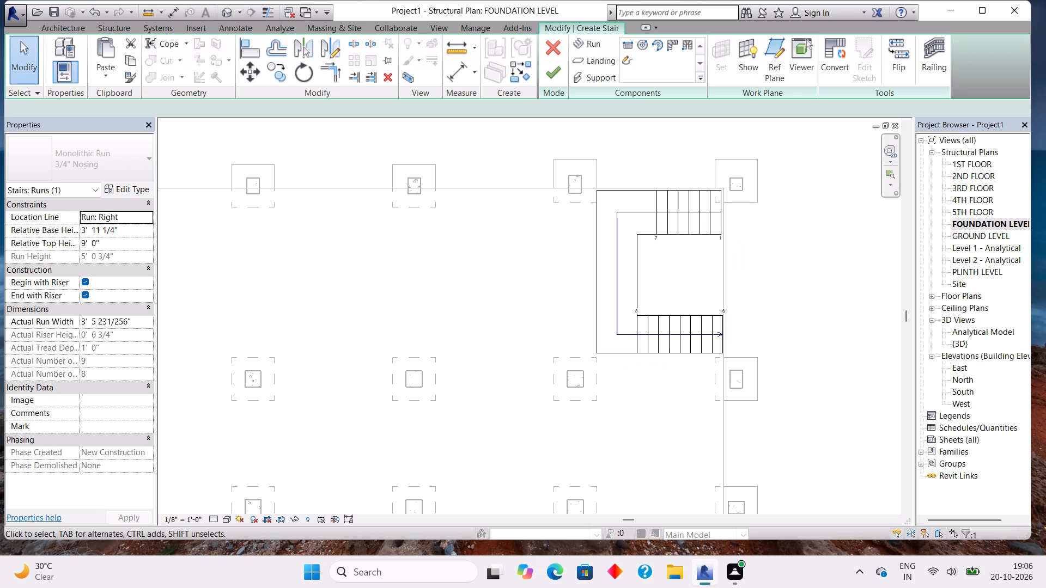
pyautogui.click(542, 72)
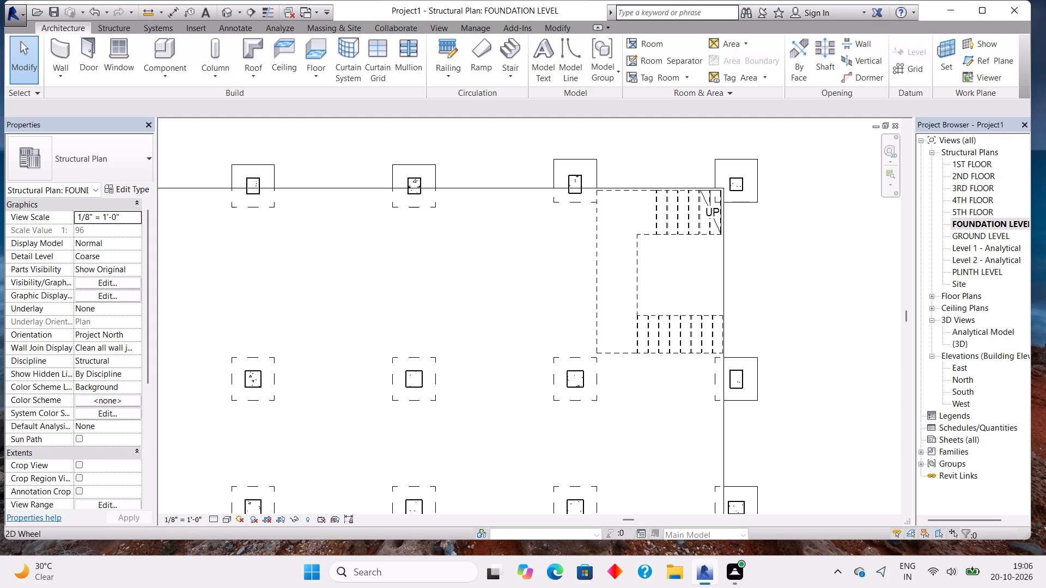
# Open the 3D view and examine from several sides how the new corner staircase sits between the foundation slab and the floor above.
pyautogui.doubleClick(961, 345)
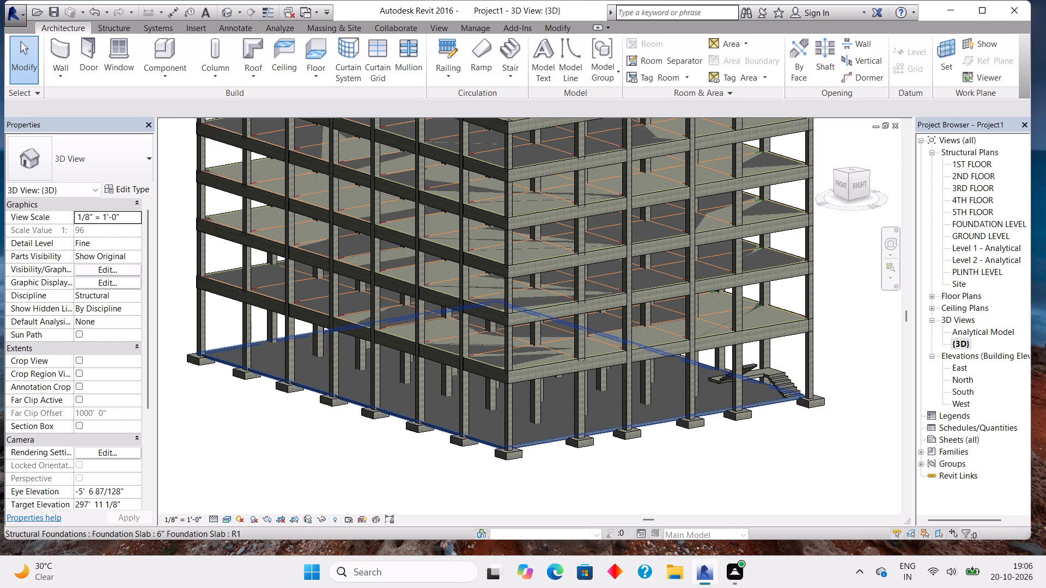
pyautogui.keyDown('shift'); pyautogui.moveTo(825, 410); pyautogui.dragTo(705, 456, button='middle'); pyautogui.keyUp('shift')
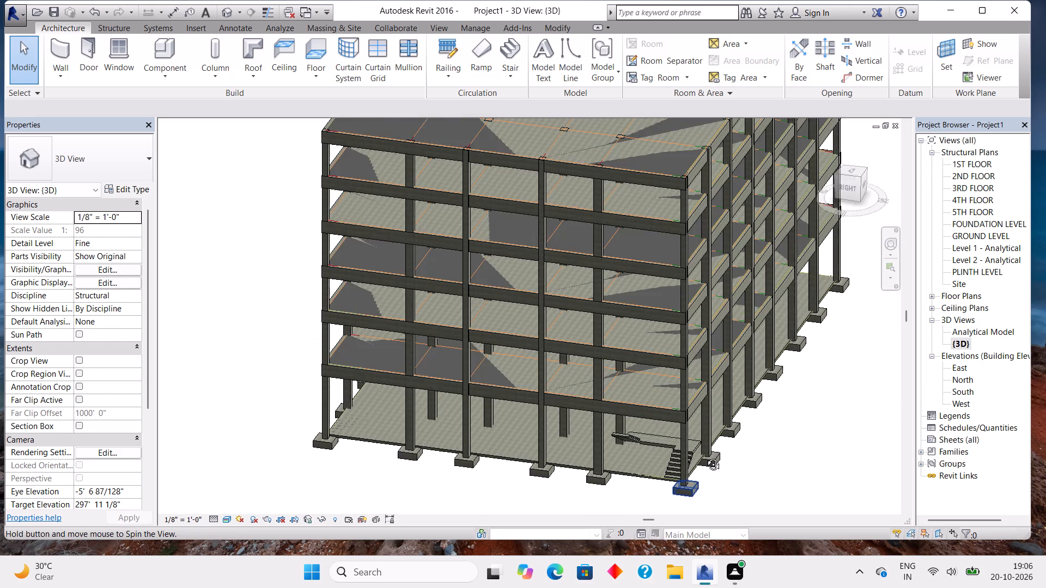
pyautogui.keyDown('shift'); pyautogui.moveTo(705, 456); pyautogui.dragTo(570, 397, button='middle'); pyautogui.keyUp('shift')
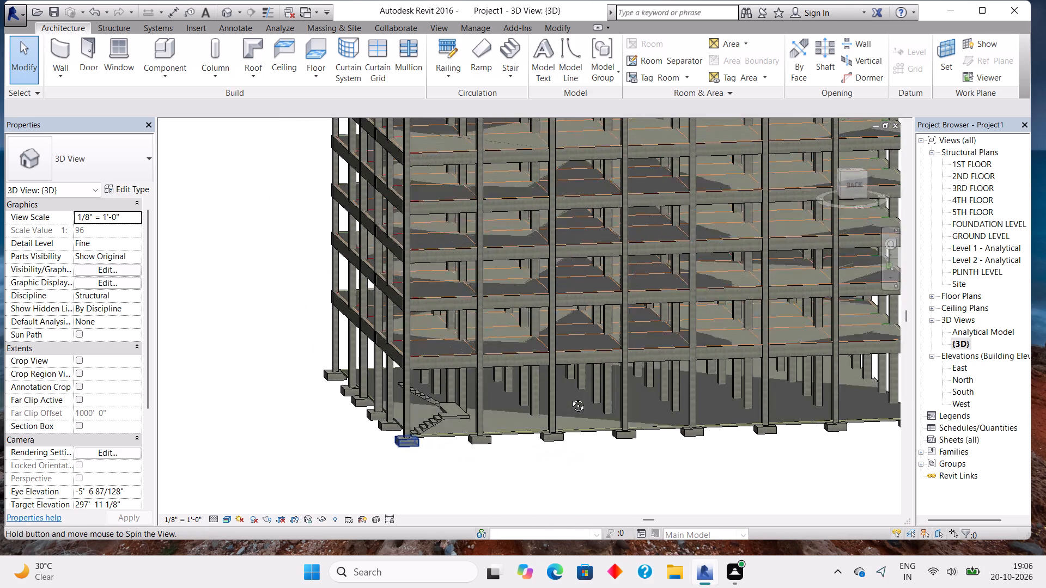
pyautogui.keyDown('shift'); pyautogui.moveTo(570, 397); pyautogui.dragTo(569, 387, button='middle'); pyautogui.keyUp('shift')
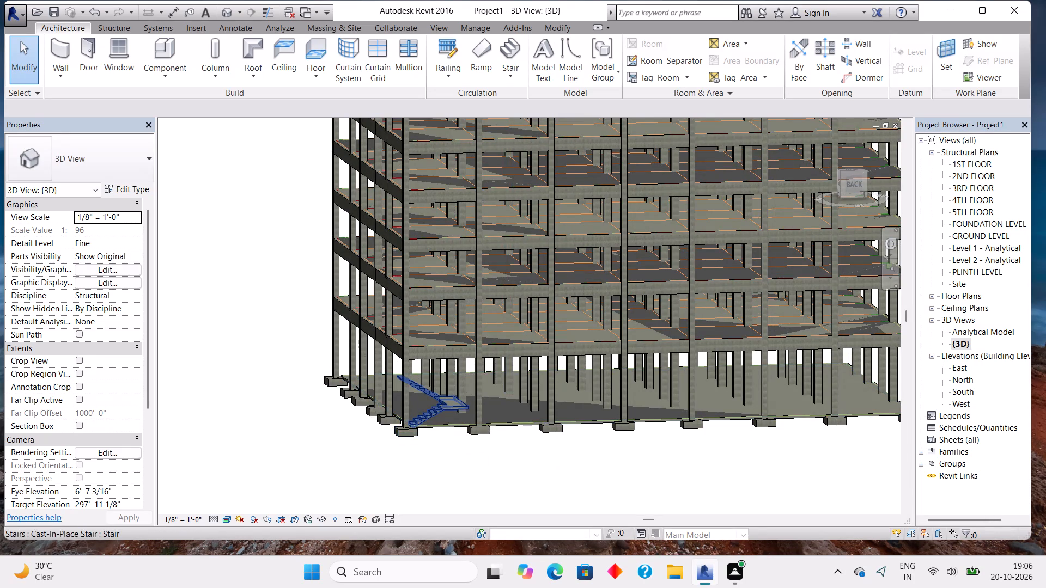
pyautogui.click(454, 405)
pyautogui.press('Up')
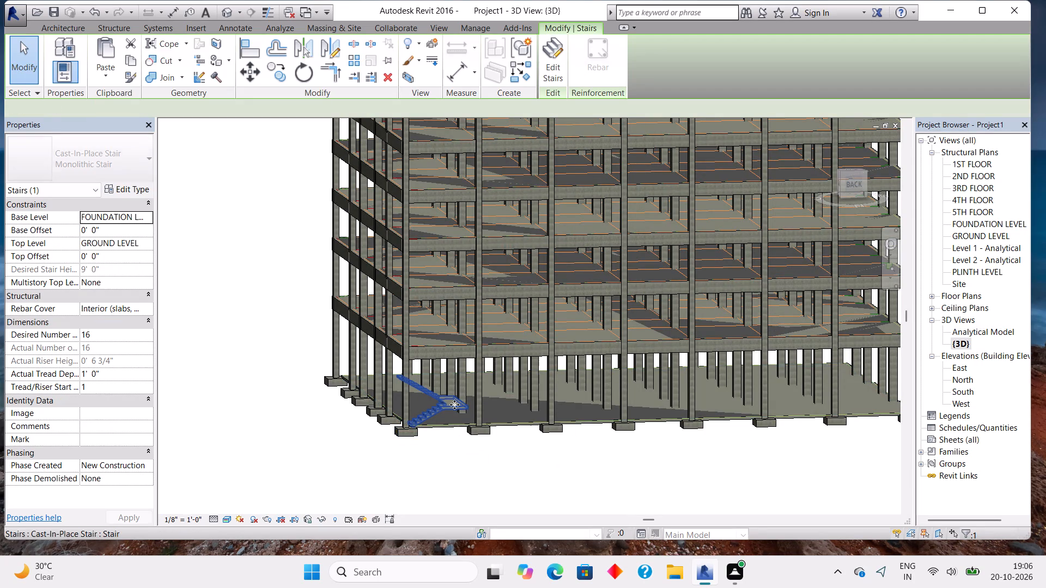
pyautogui.press('Up')
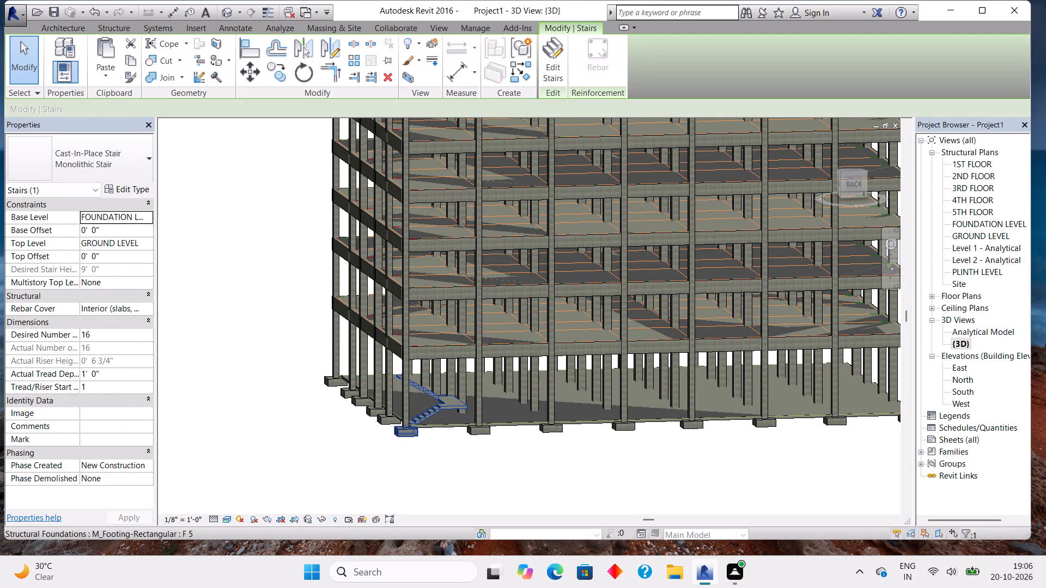
pyautogui.keyDown('shift'); pyautogui.moveTo(352, 434); pyautogui.dragTo(501, 520, button='middle'); pyautogui.keyUp('shift')
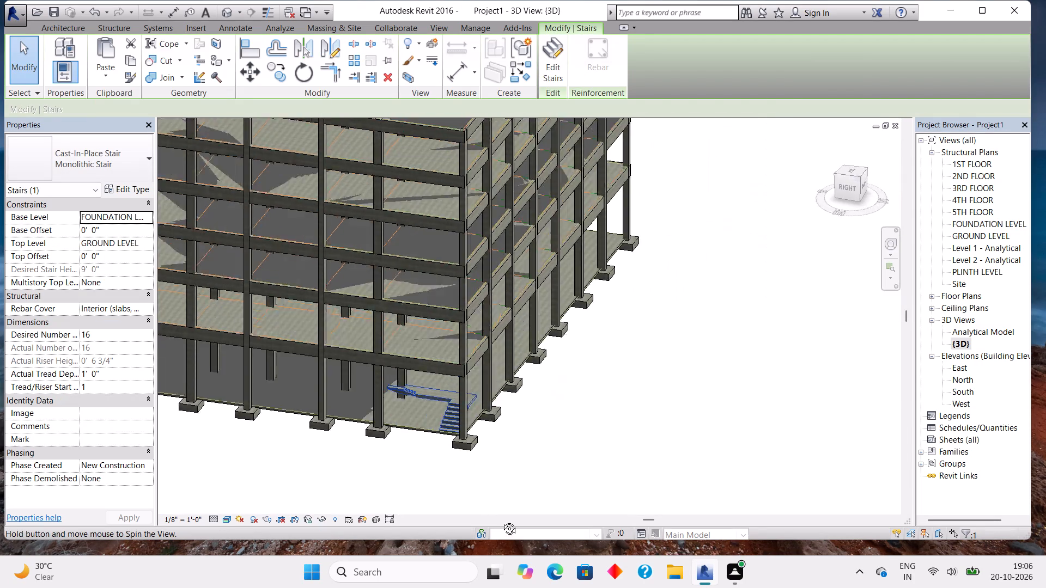
pyautogui.keyDown('shift'); pyautogui.moveTo(501, 520); pyautogui.dragTo(525, 456, button='middle'); pyautogui.keyUp('shift')
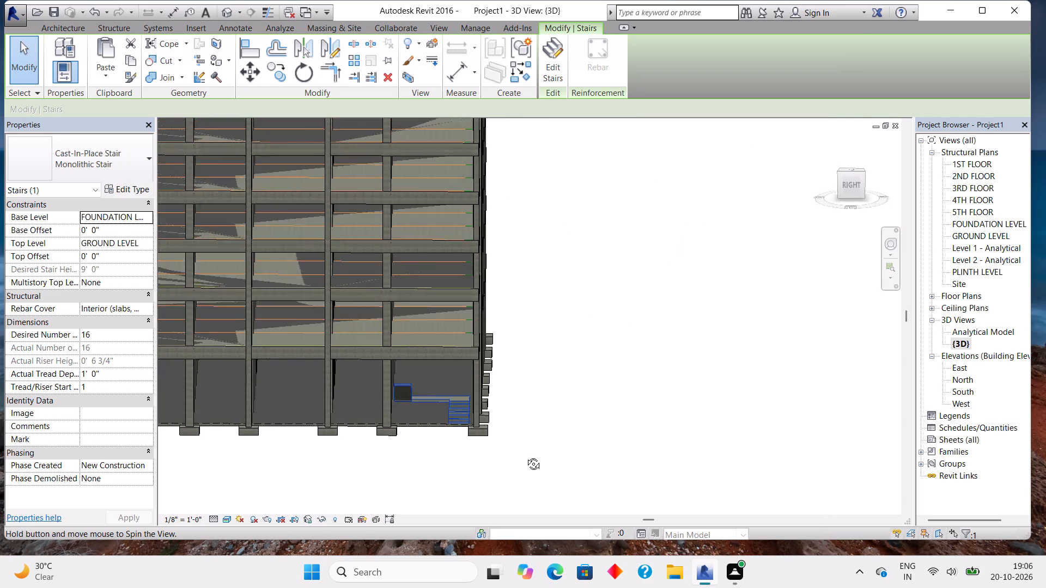
pyautogui.keyDown('shift'); pyautogui.moveTo(525, 456); pyautogui.dragTo(758, 408, button='middle'); pyautogui.keyUp('shift')
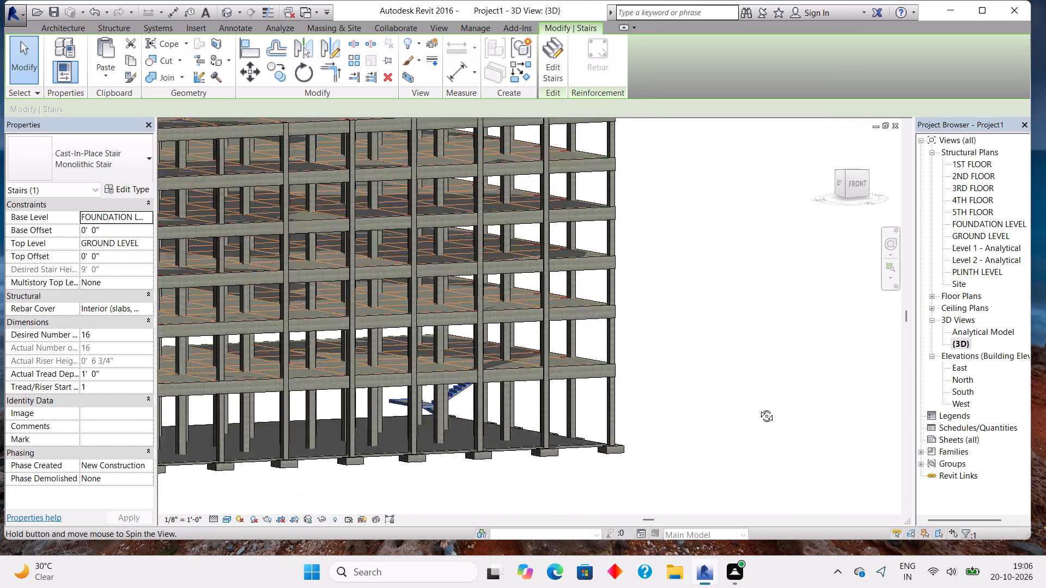
pyautogui.keyDown('shift'); pyautogui.moveTo(758, 408); pyautogui.dragTo(353, 451, button='middle'); pyautogui.keyUp('shift')
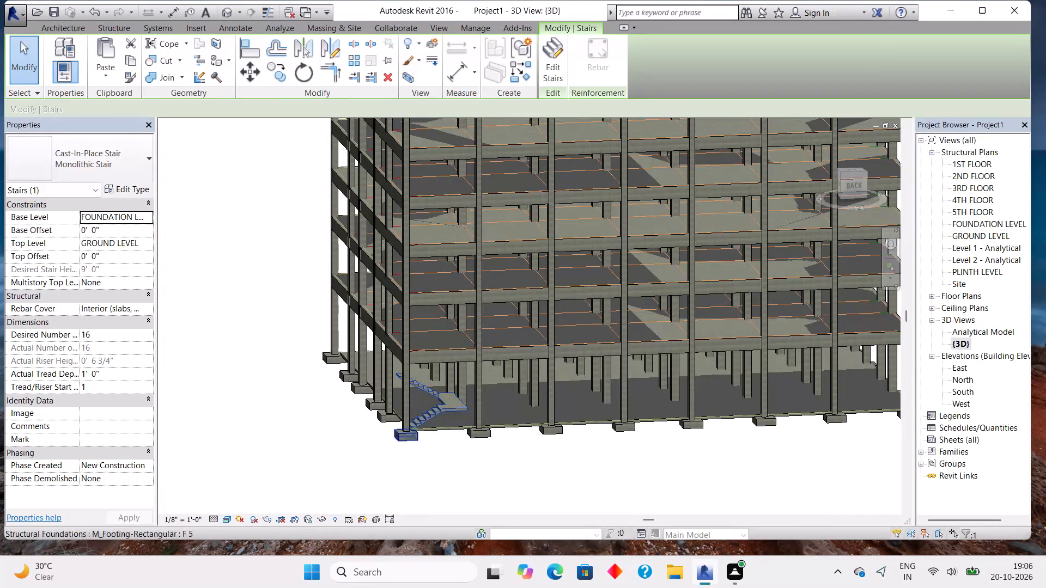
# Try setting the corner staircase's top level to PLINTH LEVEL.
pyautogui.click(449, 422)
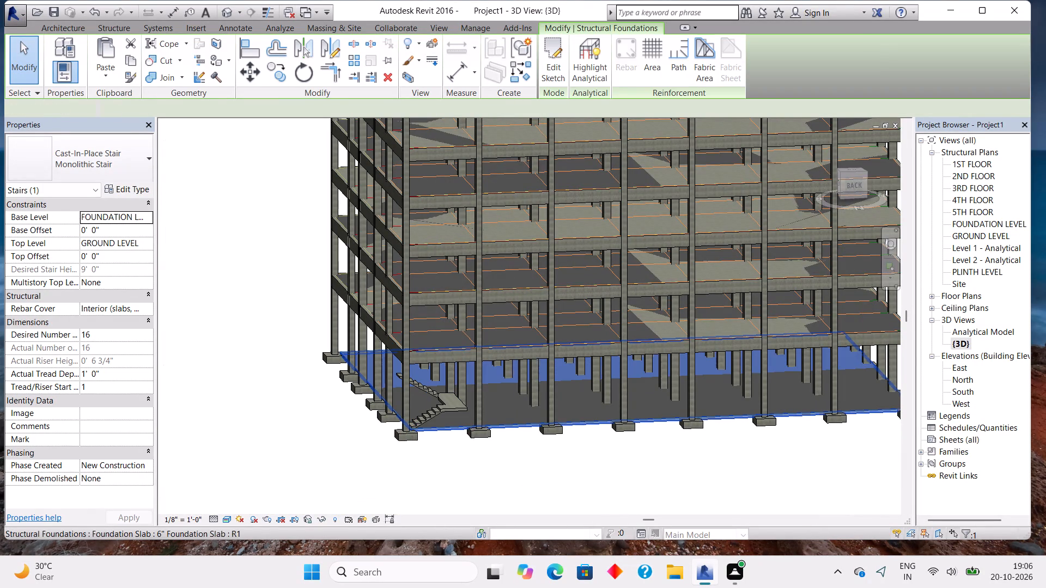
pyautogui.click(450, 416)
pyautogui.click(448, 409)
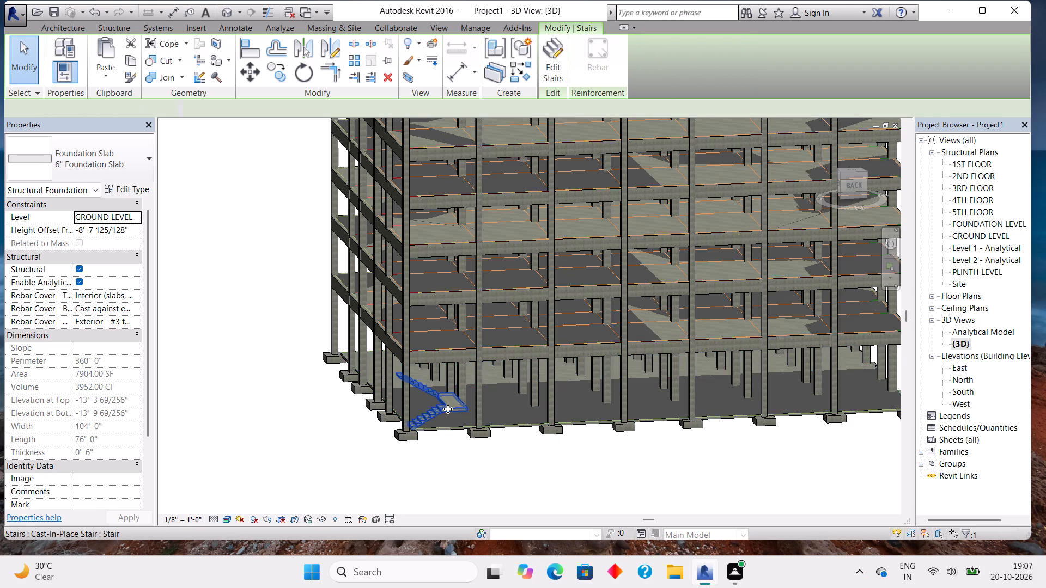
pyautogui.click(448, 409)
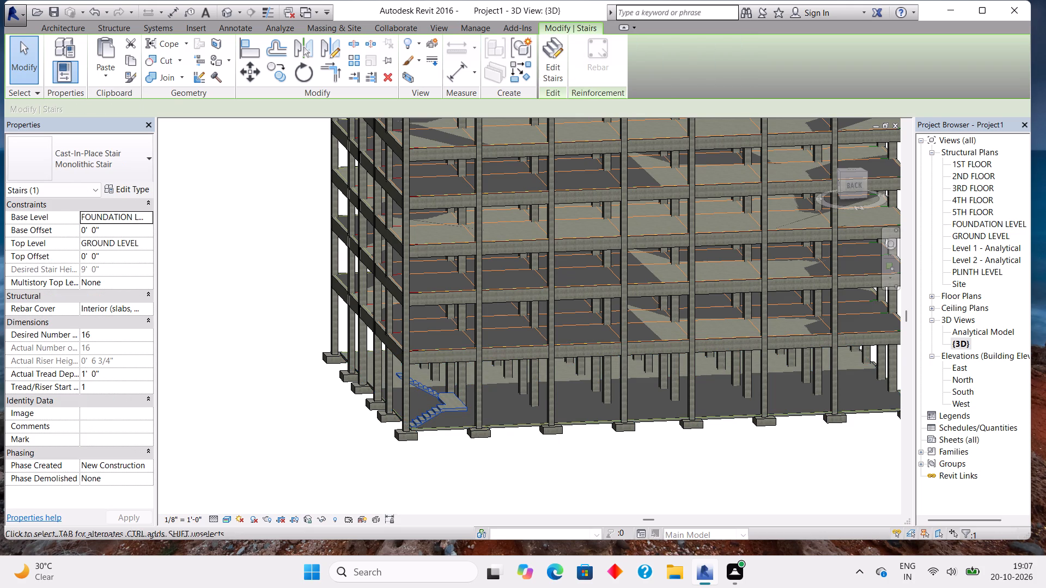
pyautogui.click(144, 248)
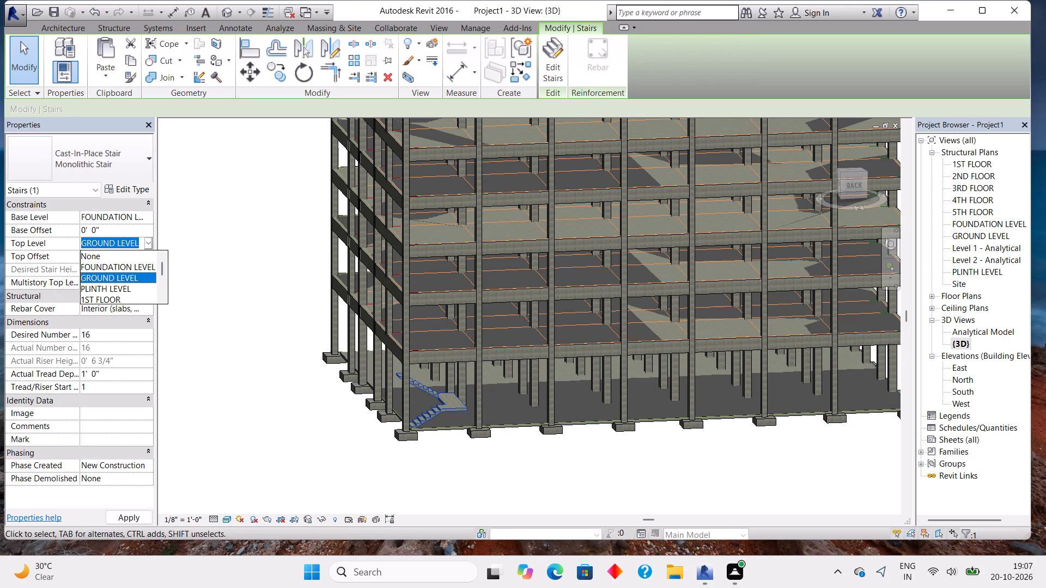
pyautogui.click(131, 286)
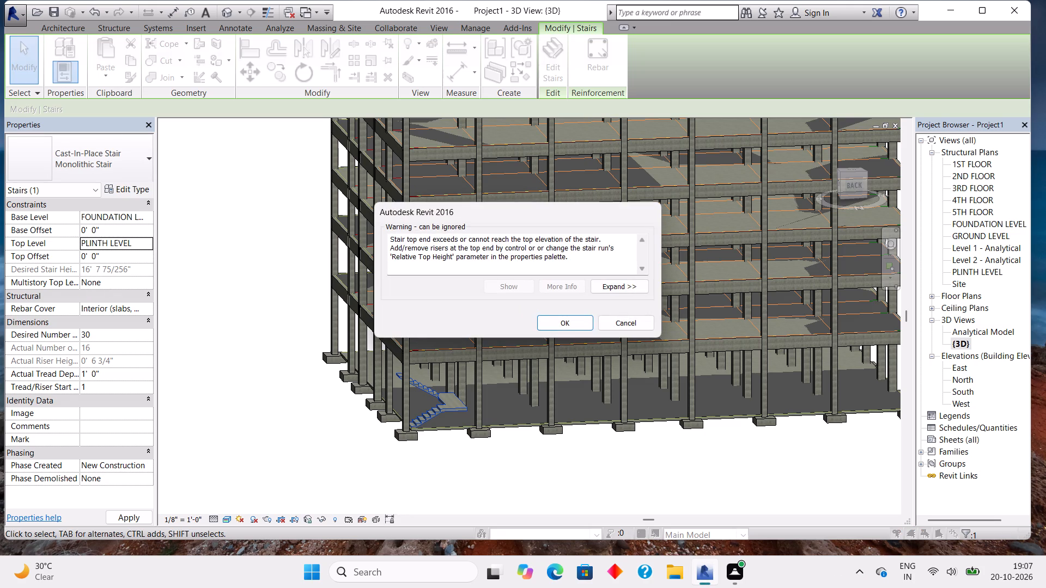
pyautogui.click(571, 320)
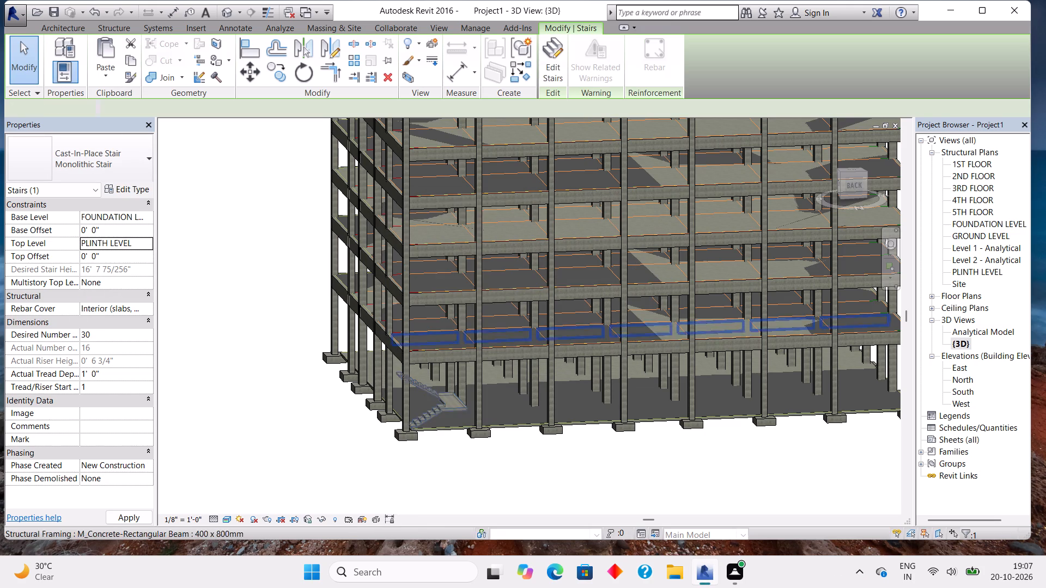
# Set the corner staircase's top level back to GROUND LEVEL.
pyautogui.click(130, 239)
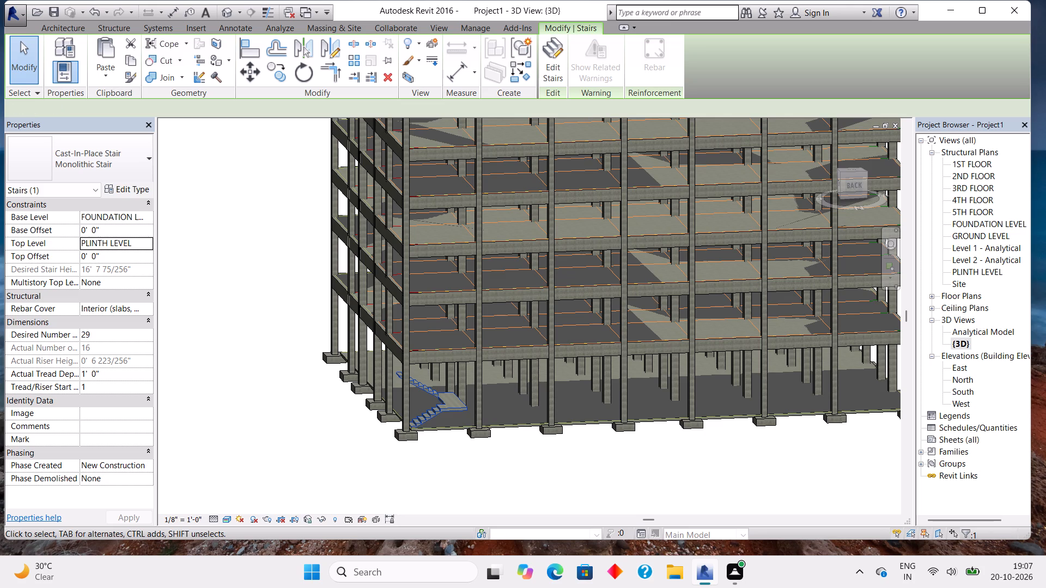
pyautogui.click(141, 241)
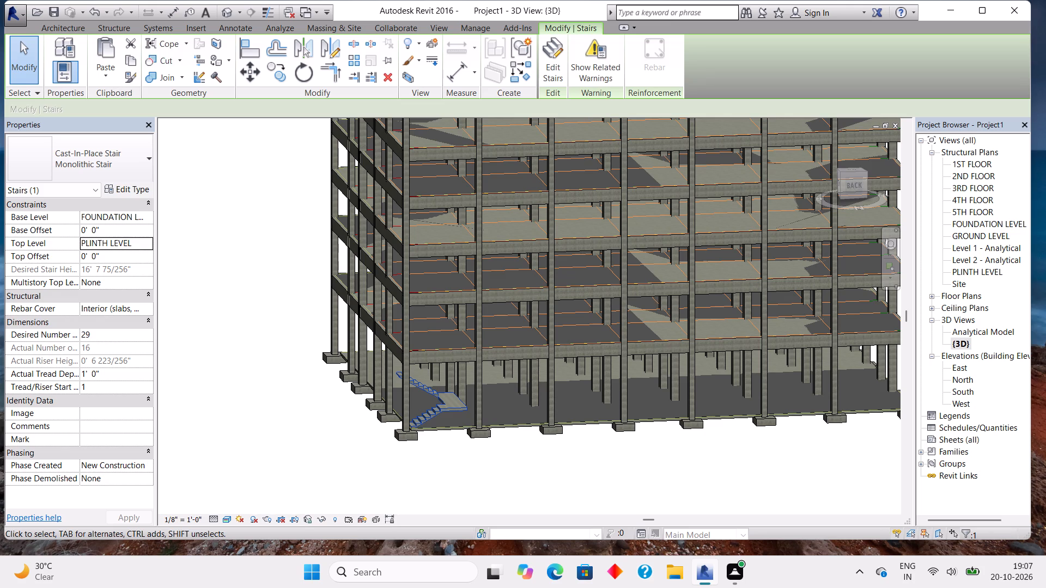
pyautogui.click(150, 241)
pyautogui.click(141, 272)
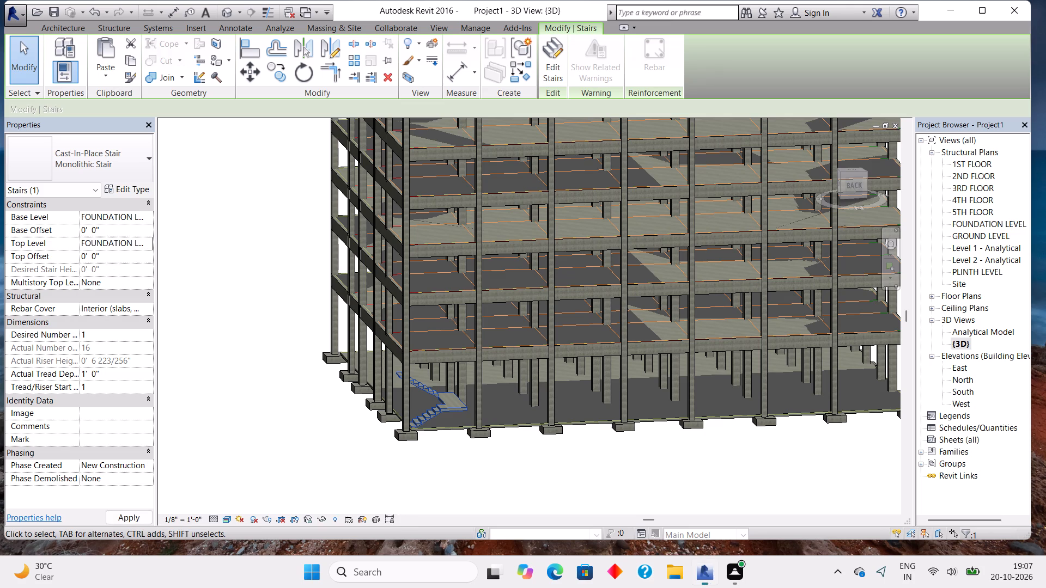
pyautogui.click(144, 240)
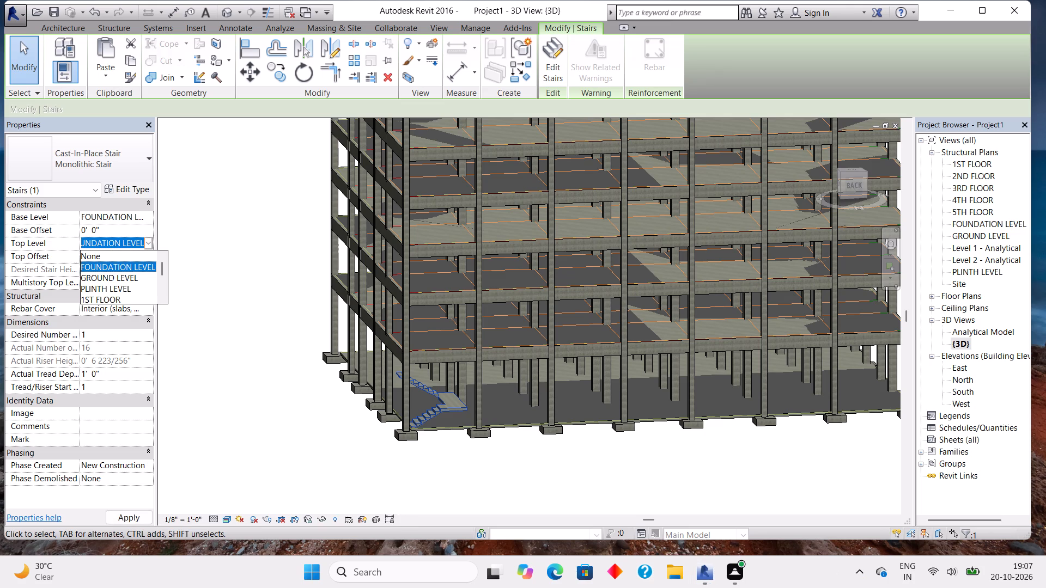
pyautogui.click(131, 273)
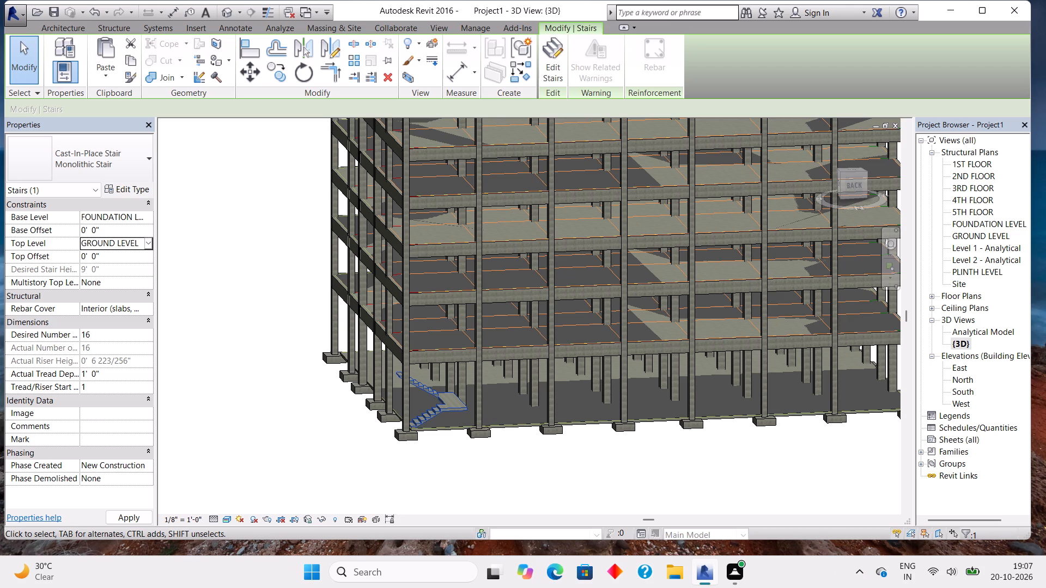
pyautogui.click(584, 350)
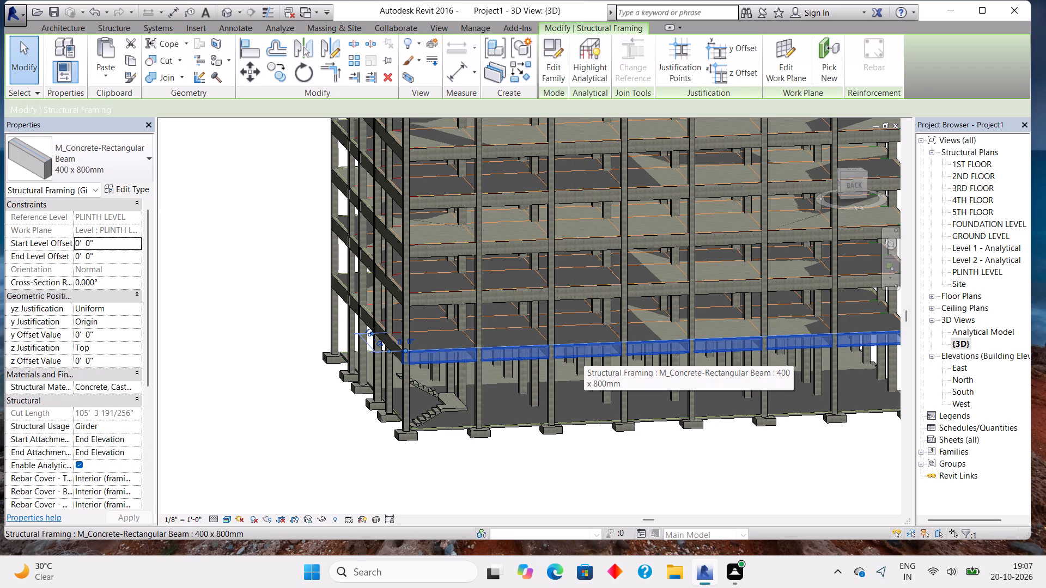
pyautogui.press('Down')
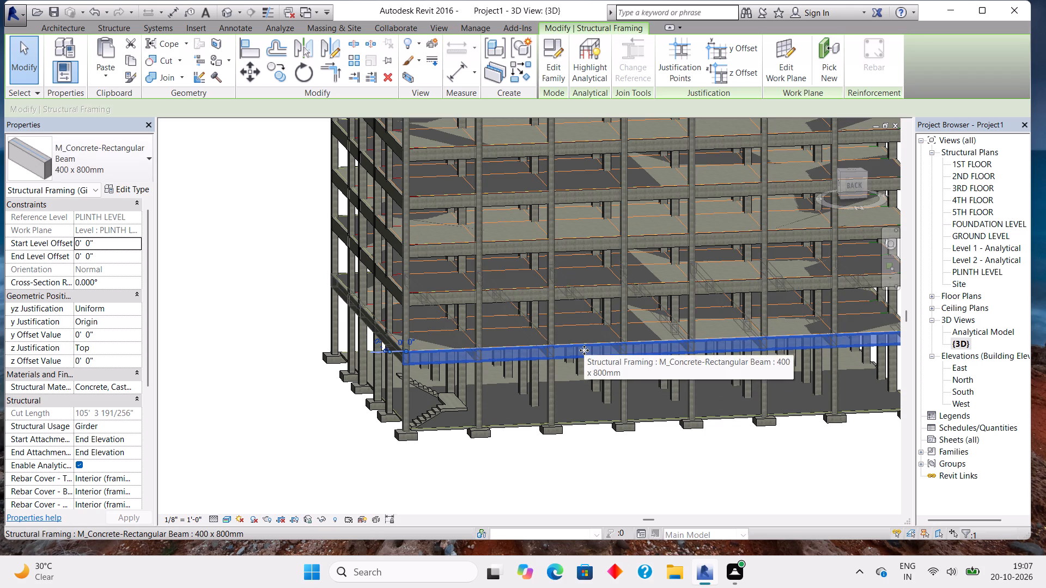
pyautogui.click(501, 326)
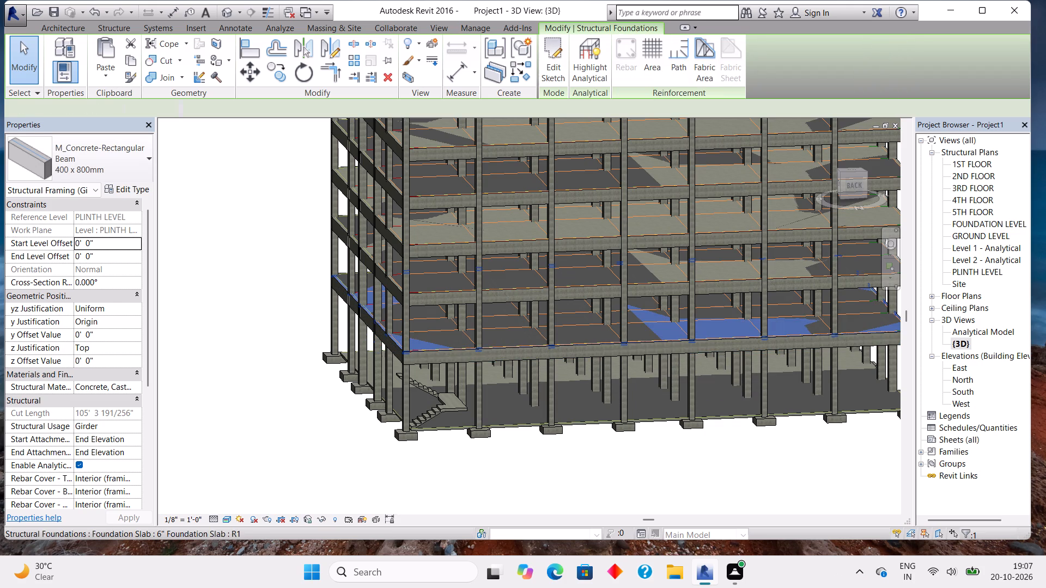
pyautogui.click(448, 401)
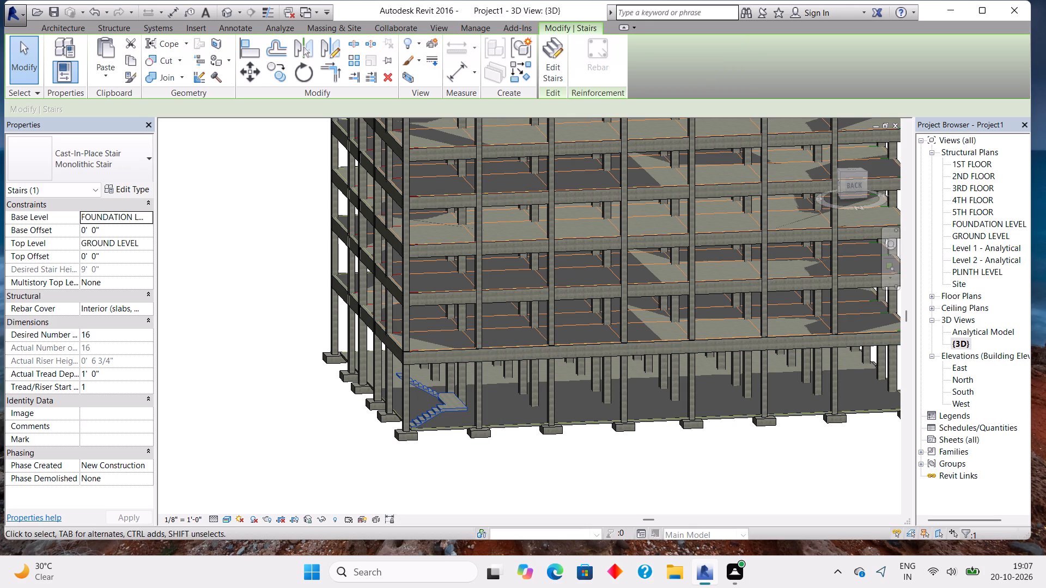
# Nudge the corner staircase three increments up and three increments right as seen in the 3D view.
pyautogui.scroll(5, 515, 353)
pyautogui.moveTo(495, 375); pyautogui.dragTo(504, 355, button='middle')
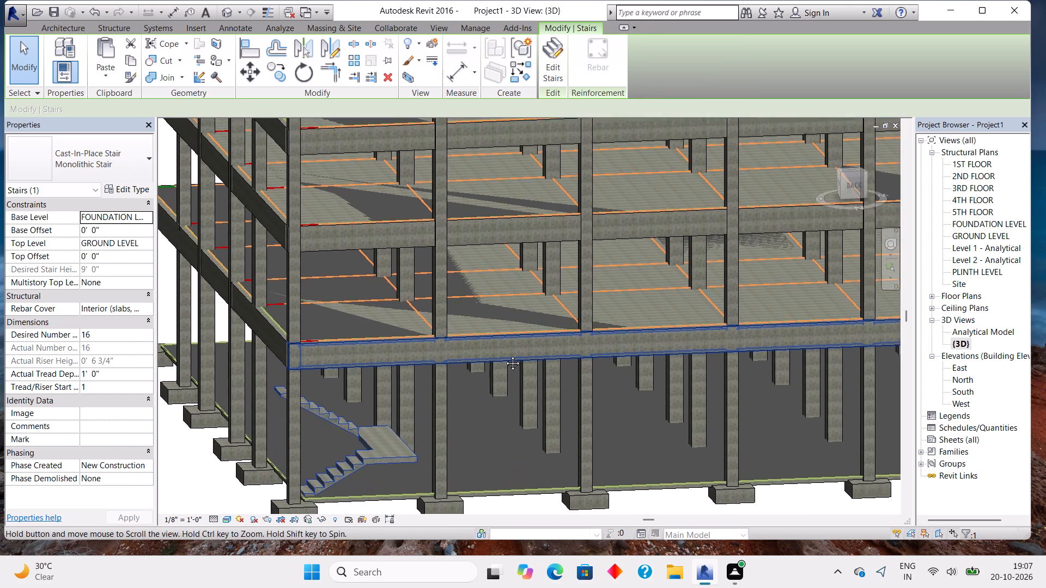
pyautogui.moveTo(504, 355); pyautogui.dragTo(539, 341, button='middle')
pyautogui.scroll(4, 472, 394)
pyautogui.moveTo(431, 430); pyautogui.dragTo(540, 355, button='middle')
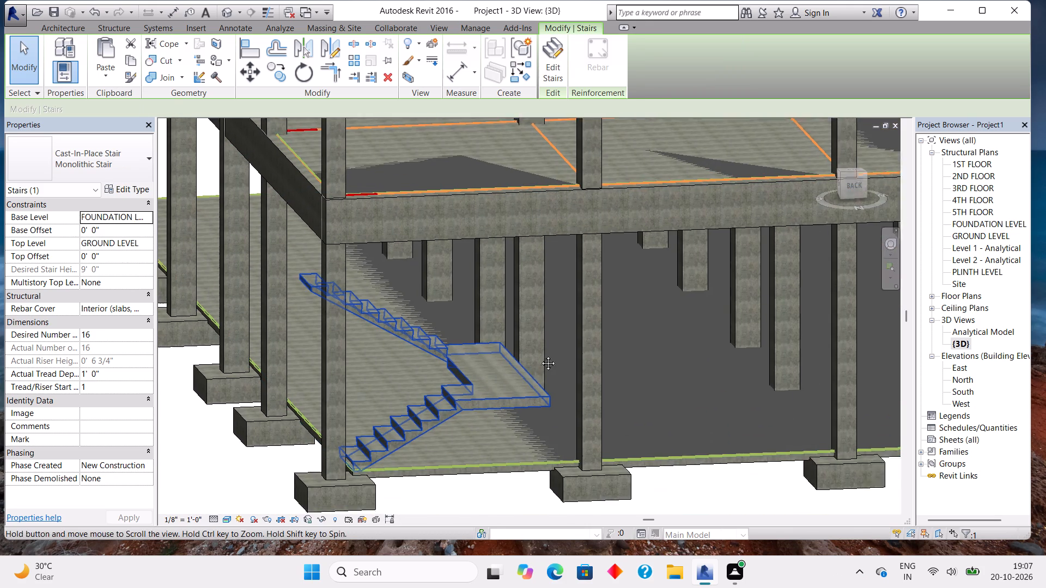
pyautogui.moveTo(540, 355); pyautogui.dragTo(554, 351, button='middle')
pyautogui.scroll(-2, 430, 438)
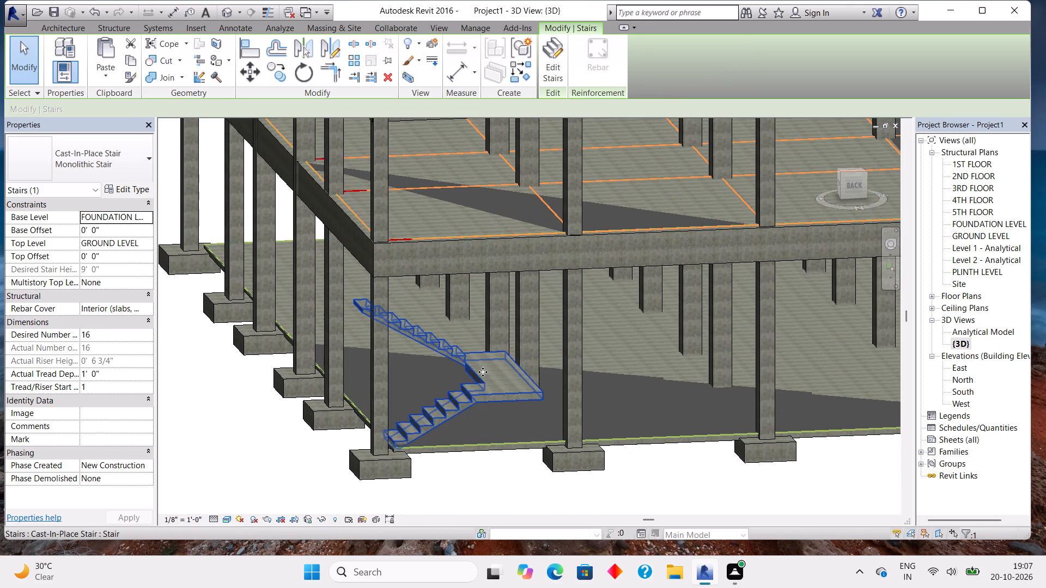
pyautogui.click(483, 372)
pyautogui.press('Up')
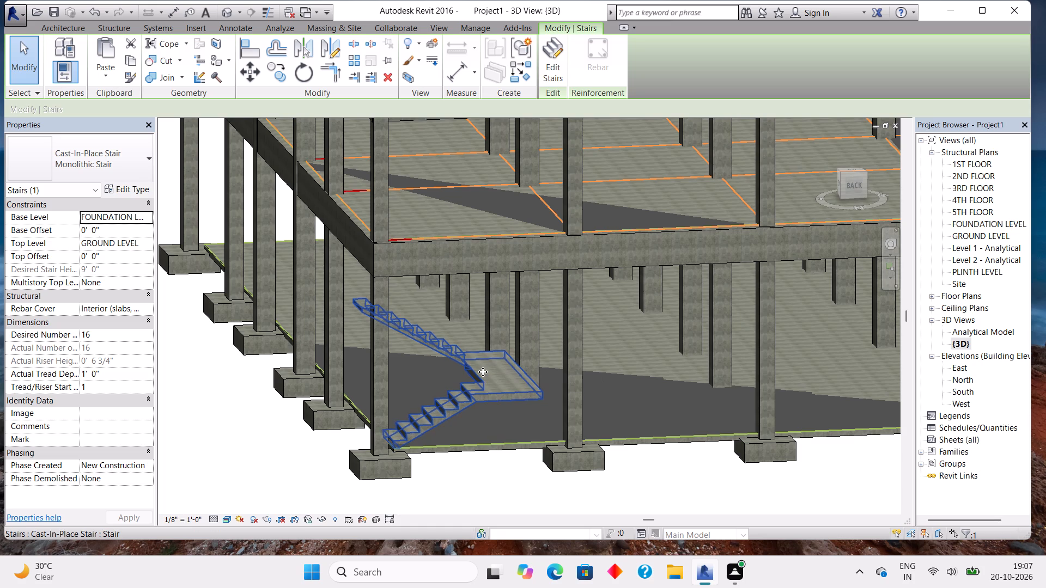
pyautogui.press('Up')
pyautogui.press('Up')
pyautogui.press('Right')
pyautogui.press('Right')
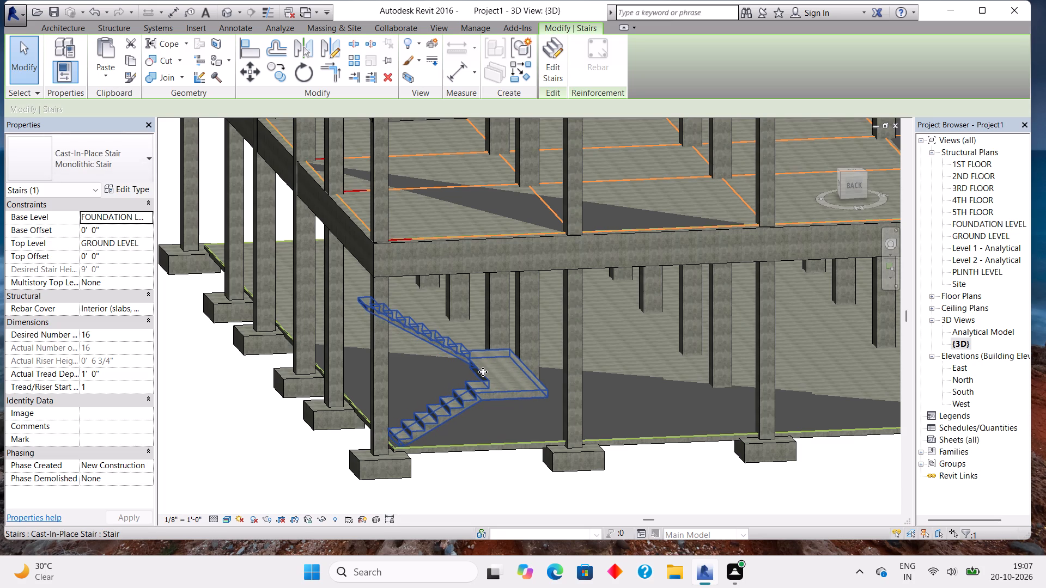
pyautogui.press('Right')
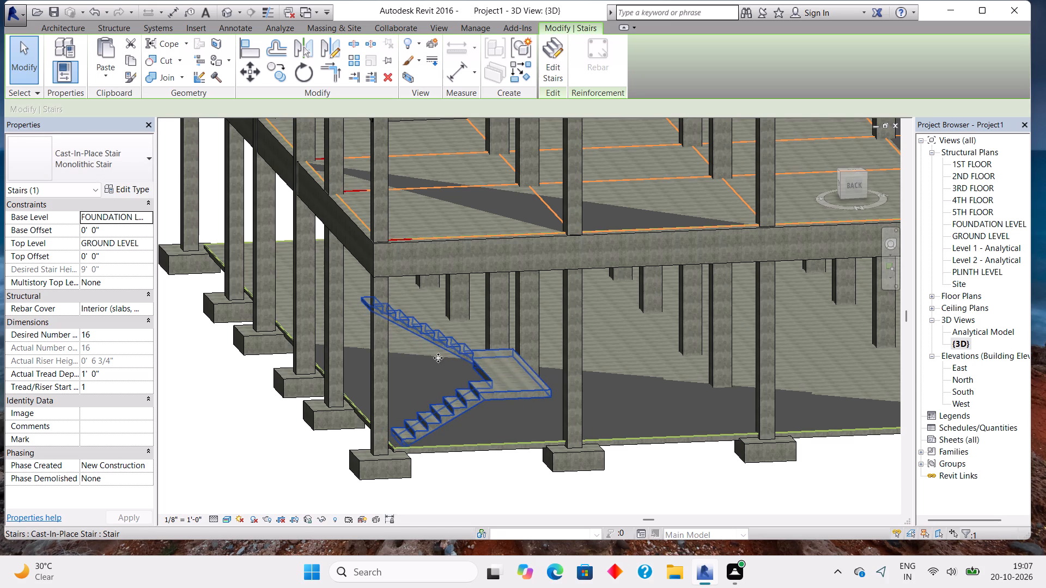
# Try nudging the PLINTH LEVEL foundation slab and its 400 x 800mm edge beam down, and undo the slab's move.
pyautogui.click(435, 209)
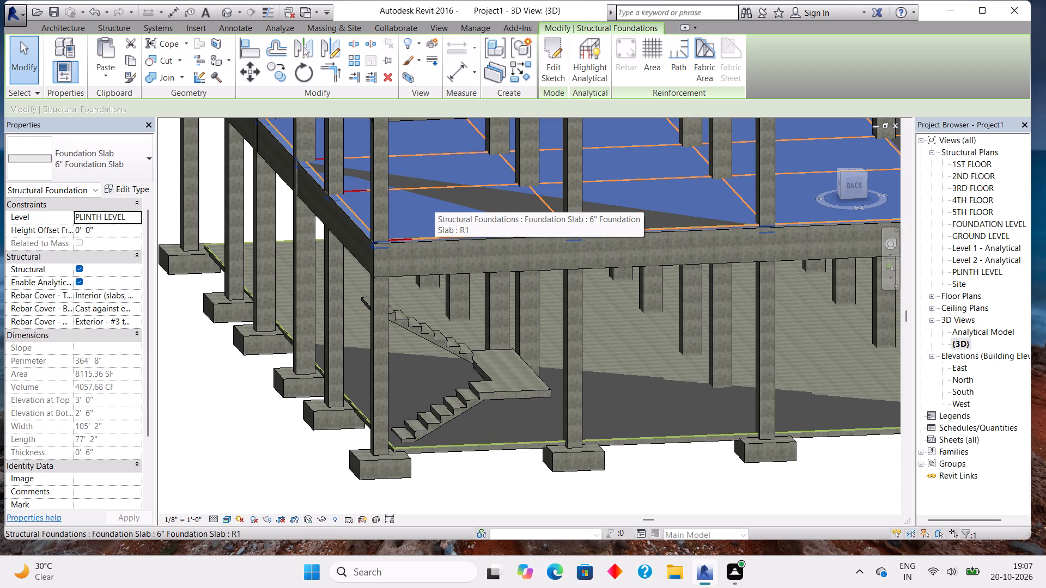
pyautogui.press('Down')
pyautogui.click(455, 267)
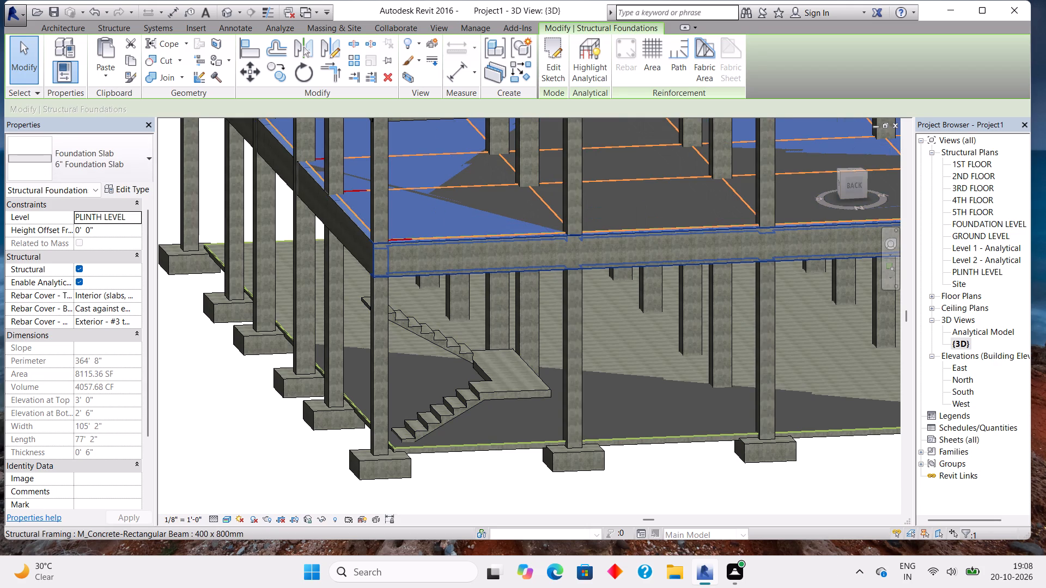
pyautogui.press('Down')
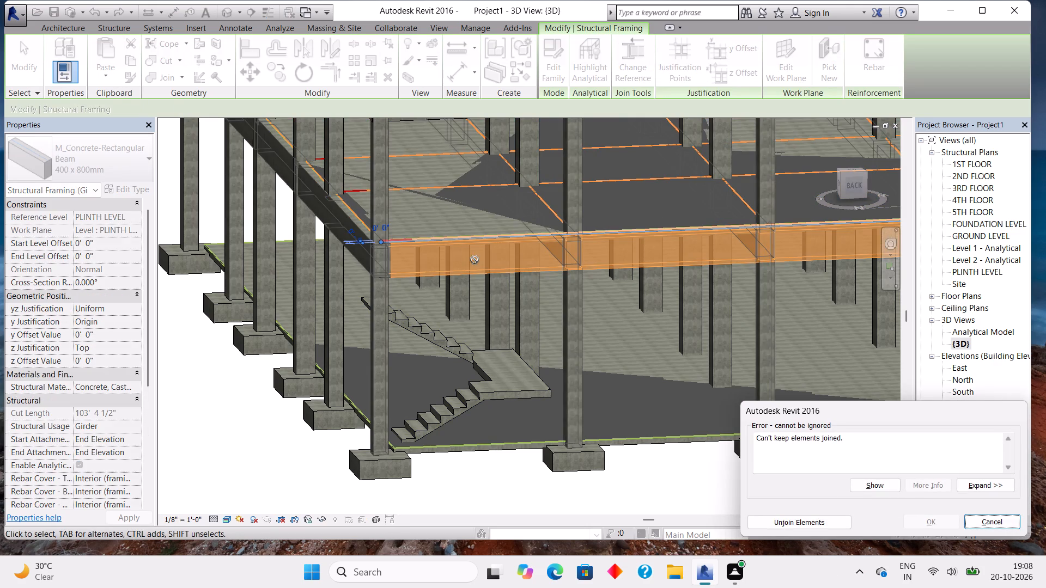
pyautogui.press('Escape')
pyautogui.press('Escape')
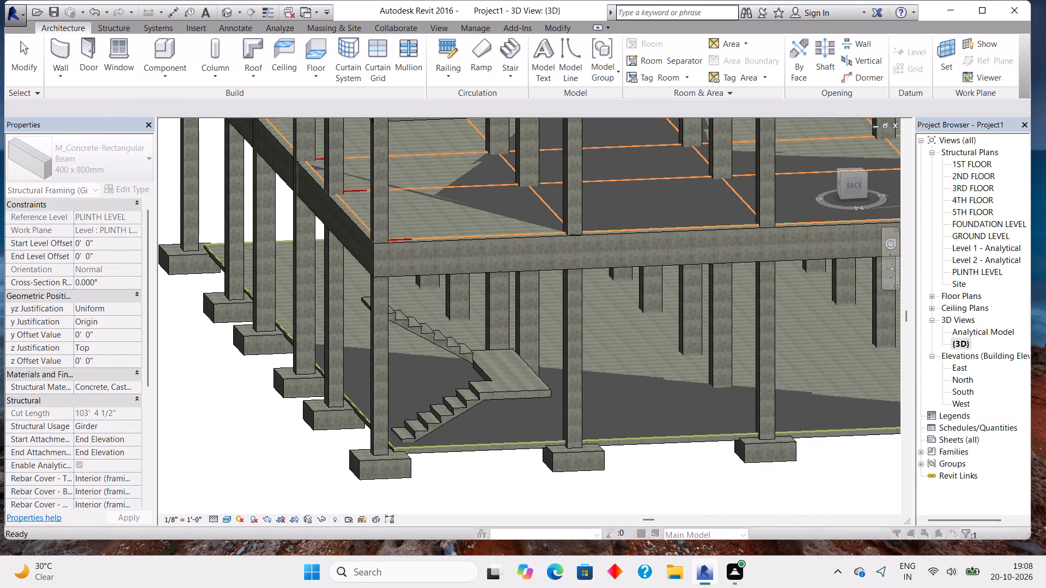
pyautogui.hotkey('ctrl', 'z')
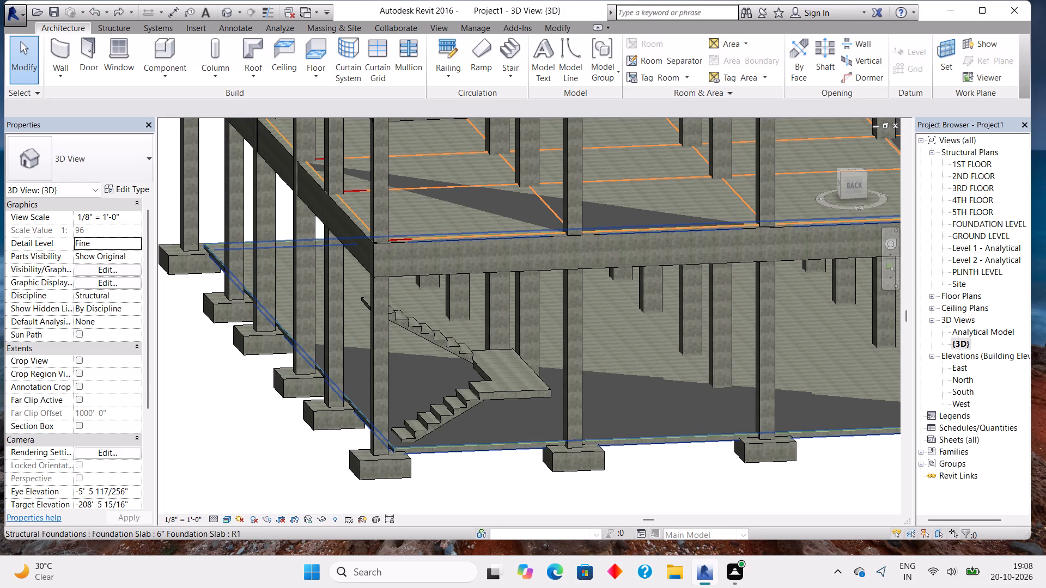
# Examine the corner staircase from several sides, including below the foundation slab, against the surrounding columns and the beams above.
pyautogui.scroll(3, 643, 357)
pyautogui.scroll(-5, 643, 357)
pyautogui.moveTo(638, 351); pyautogui.dragTo(622, 391, button='middle')
pyautogui.moveTo(738, 409); pyautogui.dragTo(530, 345, button='middle')
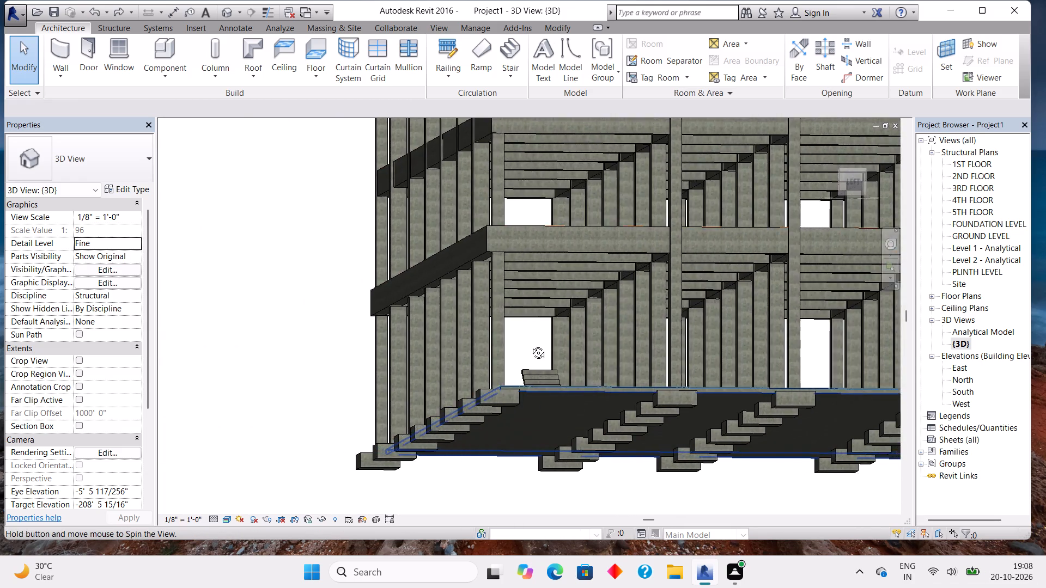
pyautogui.moveTo(530, 345); pyautogui.dragTo(714, 389, button='middle')
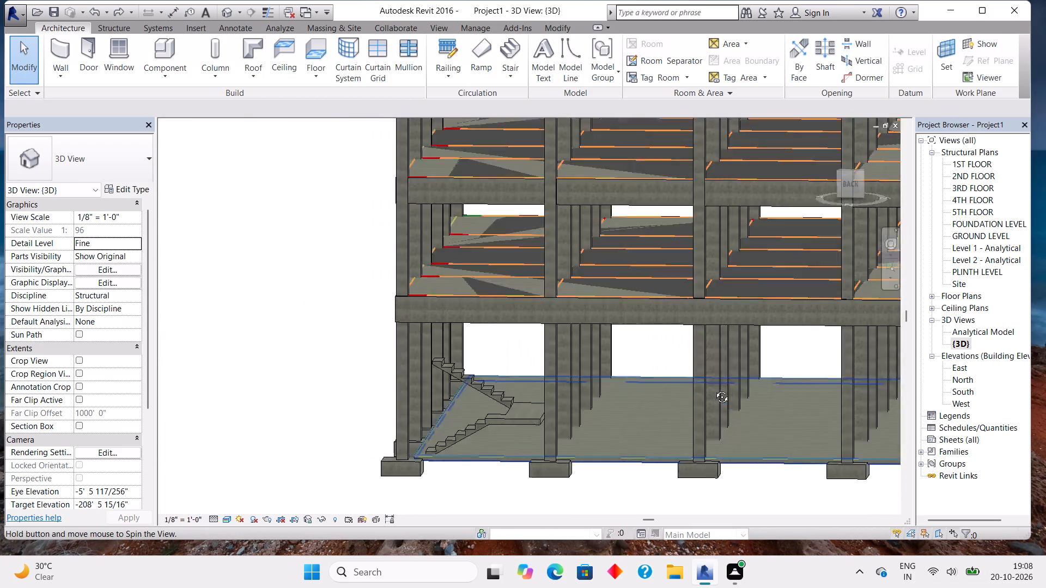
pyautogui.moveTo(714, 389); pyautogui.dragTo(825, 418, button='middle')
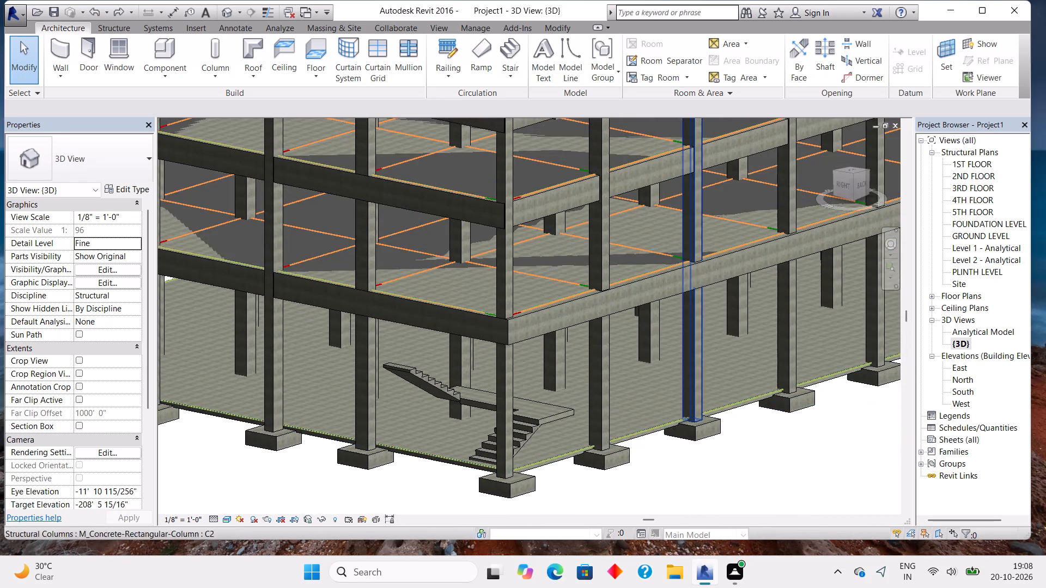
pyautogui.scroll(3, 558, 362)
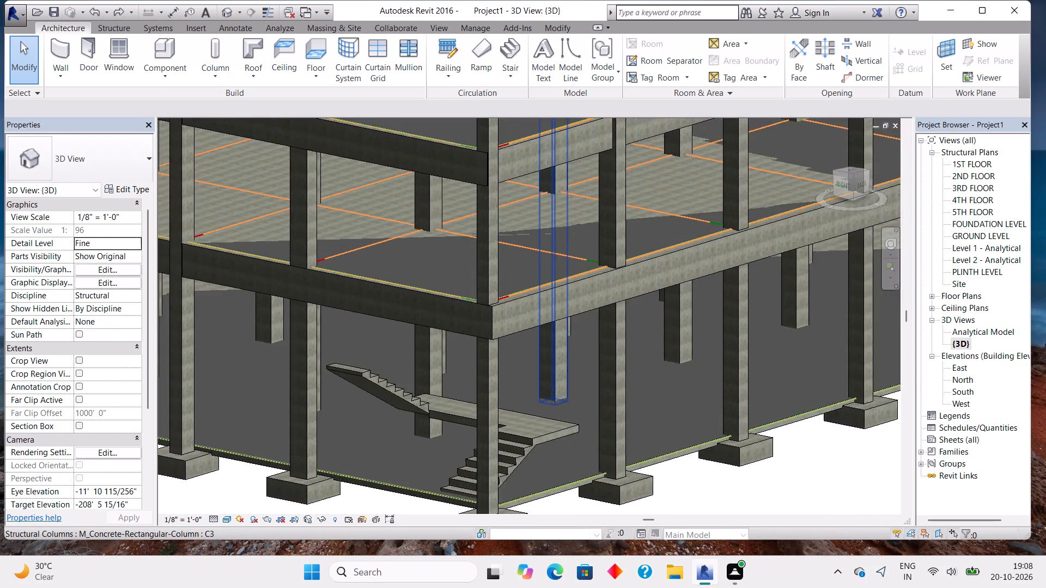
pyautogui.scroll(-3, 558, 362)
pyautogui.moveTo(780, 360); pyautogui.dragTo(701, 339, button='middle')
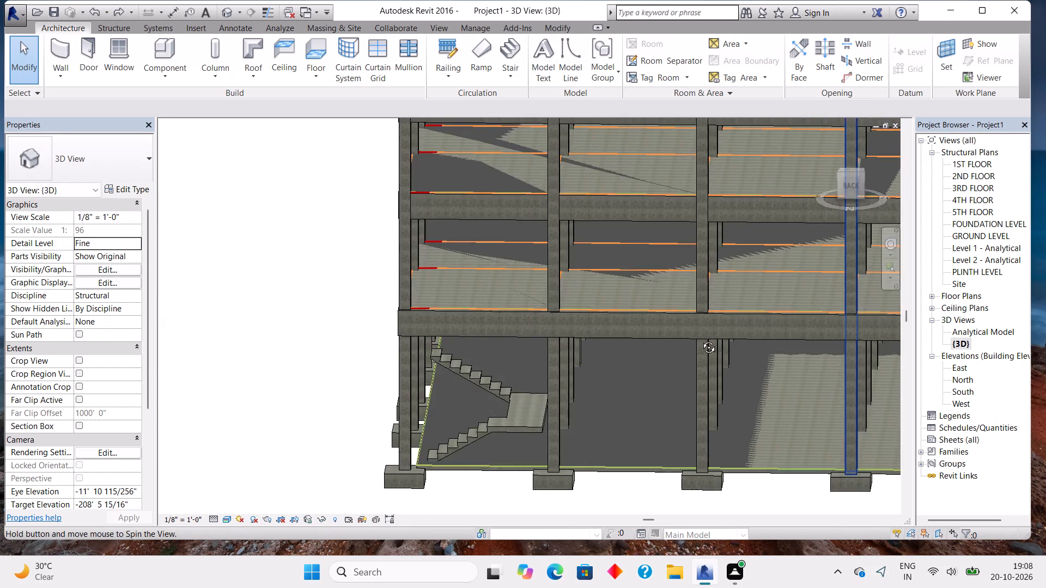
pyautogui.moveTo(701, 339); pyautogui.dragTo(534, 186, button='middle')
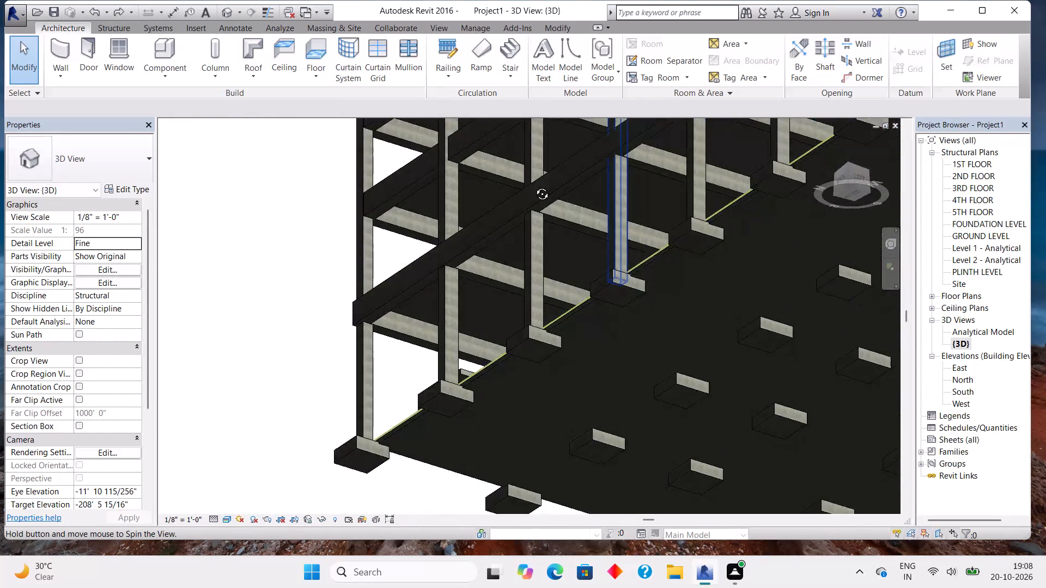
pyautogui.moveTo(534, 186); pyautogui.dragTo(182, 348, button='middle')
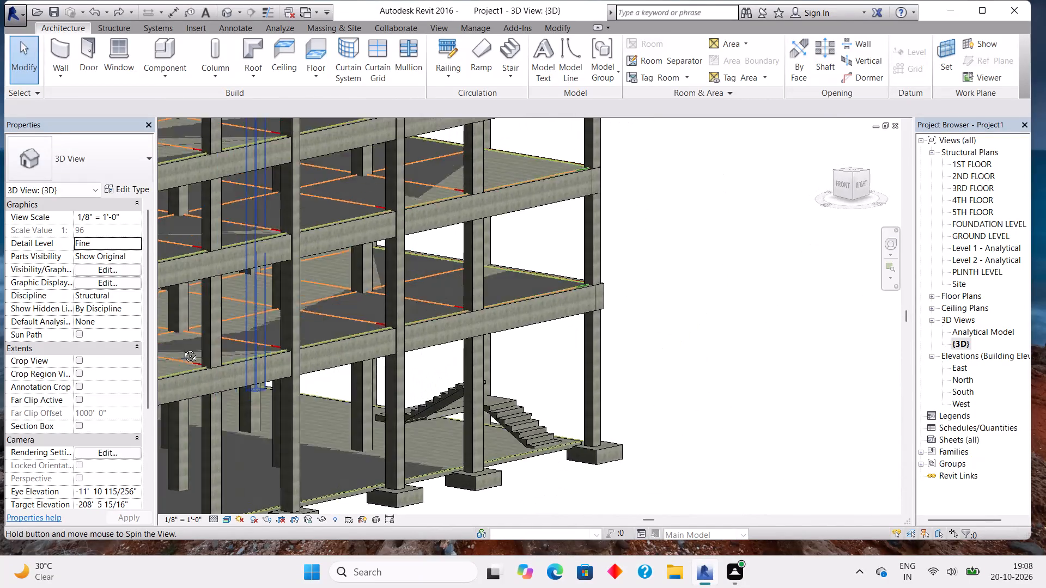
pyautogui.moveTo(182, 348); pyautogui.dragTo(137, 388, button='middle')
pyautogui.keyDown('shift'); pyautogui.moveTo(314, 355); pyautogui.dragTo(545, 302, button='middle'); pyautogui.keyUp('shift')
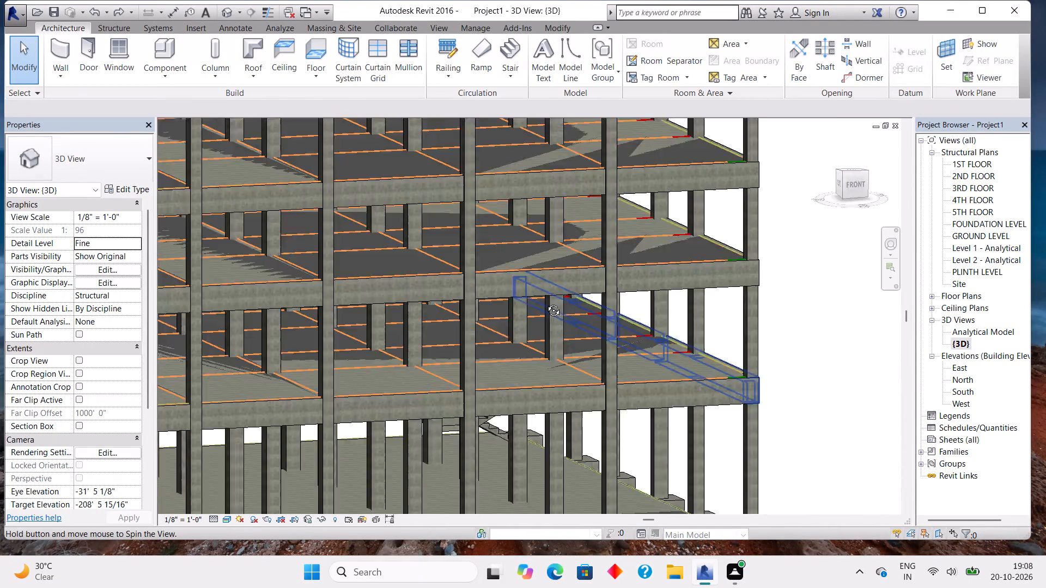
pyautogui.keyDown('shift'); pyautogui.moveTo(545, 302); pyautogui.dragTo(714, 277, button='middle'); pyautogui.keyUp('shift')
pyautogui.scroll(-3, 714, 277)
pyautogui.moveTo(750, 284); pyautogui.dragTo(598, 284, button='middle')
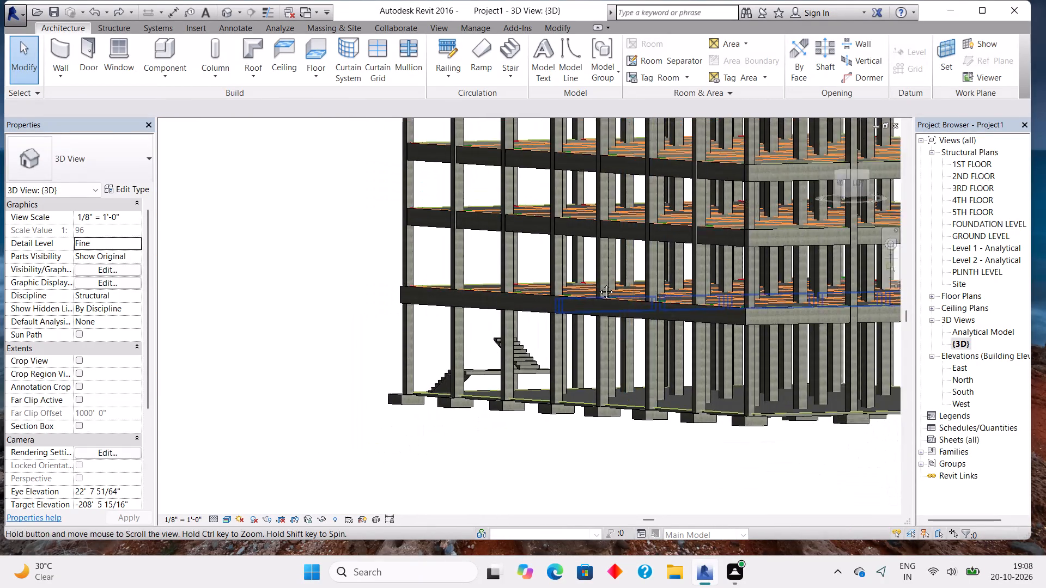
pyautogui.moveTo(598, 284); pyautogui.dragTo(503, 255, button='middle')
# Examine the whole building frame from all sides, checking where the corner staircase sits in the lowest storey.
pyautogui.scroll(-2, 572, 252)
pyautogui.scroll(-1, 659, 272)
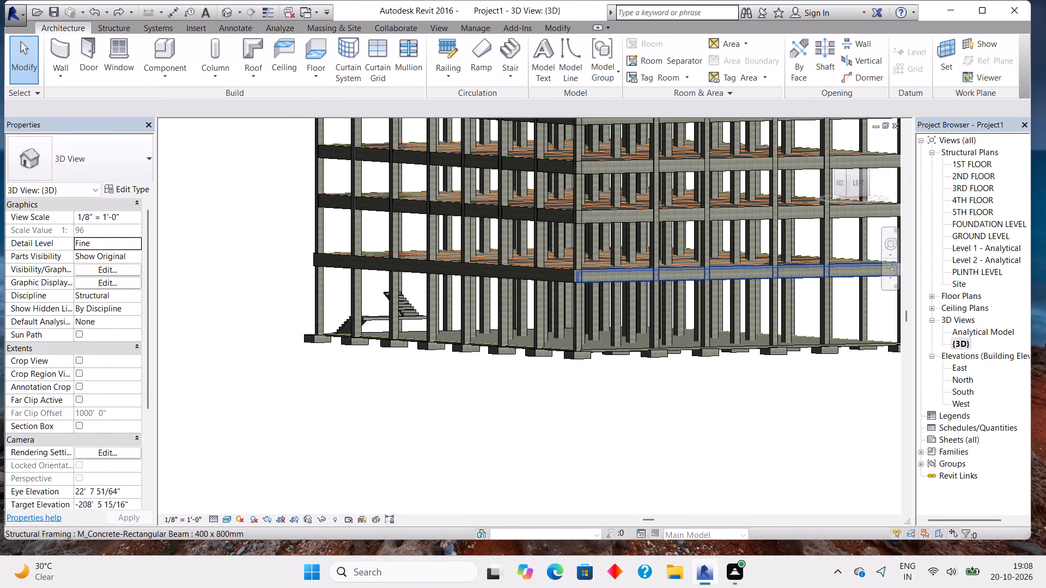
pyautogui.moveTo(662, 269); pyautogui.dragTo(595, 384, button='middle')
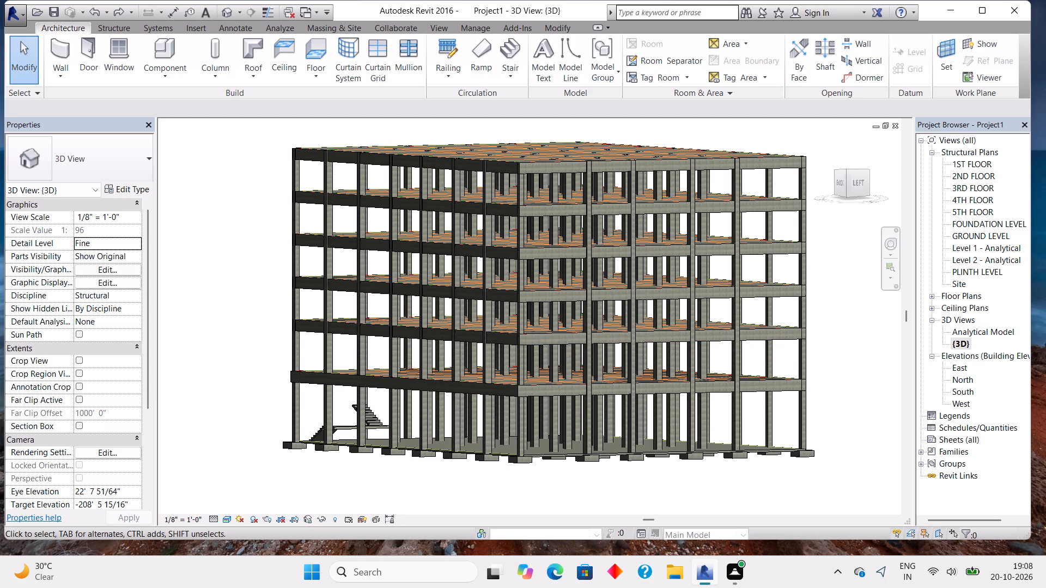
pyautogui.keyDown('shift'); pyautogui.moveTo(766, 494); pyautogui.dragTo(637, 498, button='middle'); pyautogui.keyUp('shift')
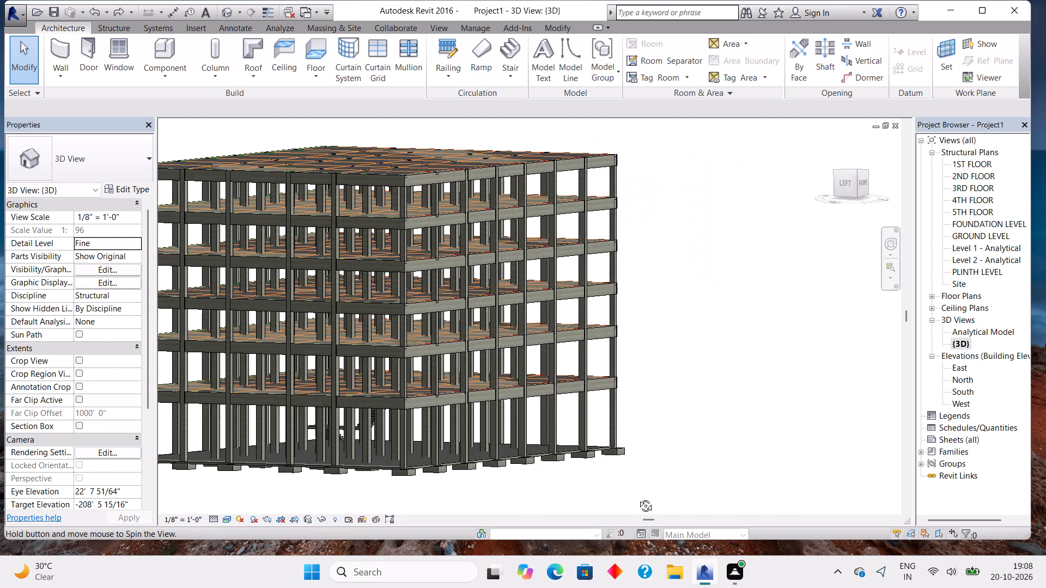
pyautogui.keyDown('shift'); pyautogui.moveTo(637, 498); pyautogui.dragTo(307, 538, button='middle'); pyautogui.keyUp('shift')
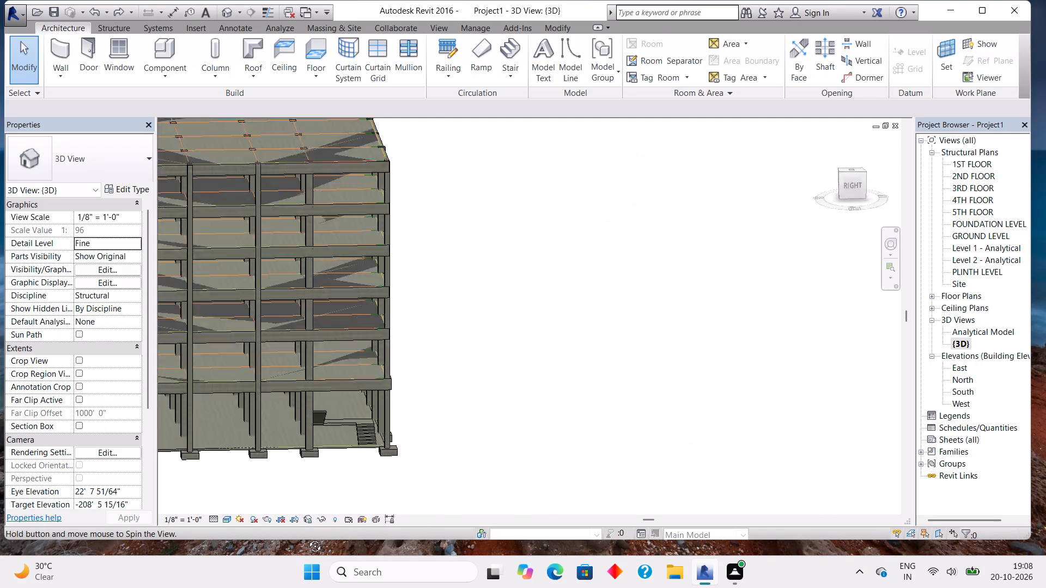
pyautogui.keyDown('shift'); pyautogui.moveTo(307, 538); pyautogui.dragTo(192, 475, button='middle'); pyautogui.keyUp('shift')
pyautogui.keyDown('shift'); pyautogui.moveTo(642, 433); pyautogui.dragTo(611, 445, button='middle'); pyautogui.keyUp('shift')
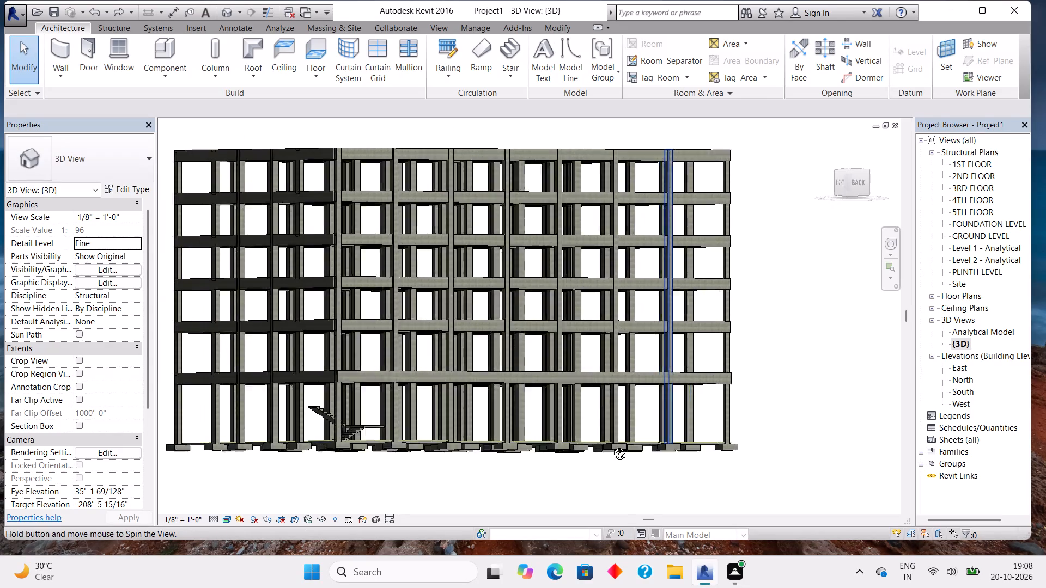
pyautogui.keyDown('shift'); pyautogui.moveTo(611, 445); pyautogui.dragTo(539, 465, button='middle'); pyautogui.keyUp('shift')
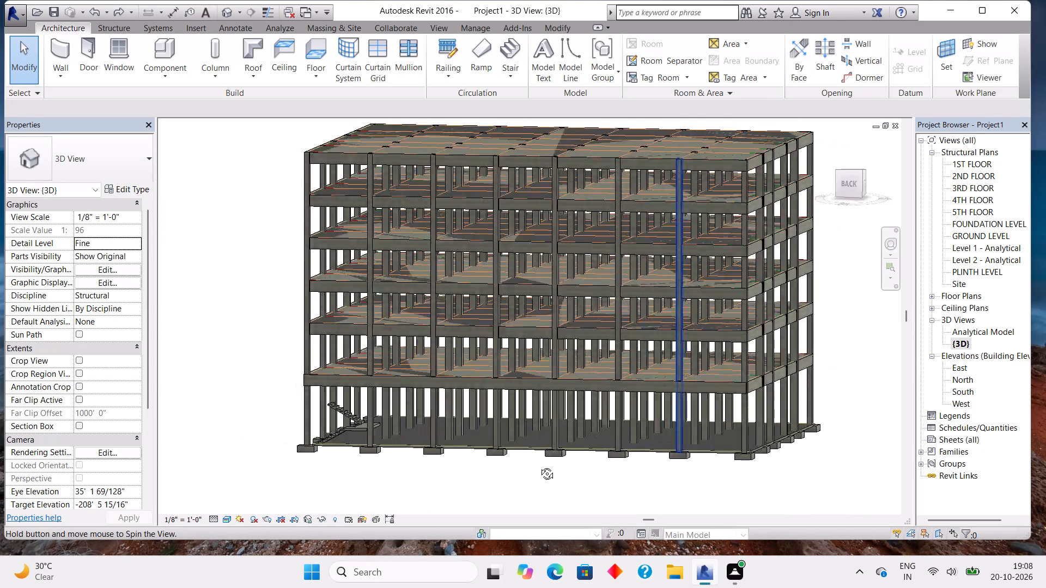
pyautogui.keyDown('shift'); pyautogui.moveTo(539, 465); pyautogui.dragTo(670, 445, button='middle'); pyautogui.keyUp('shift')
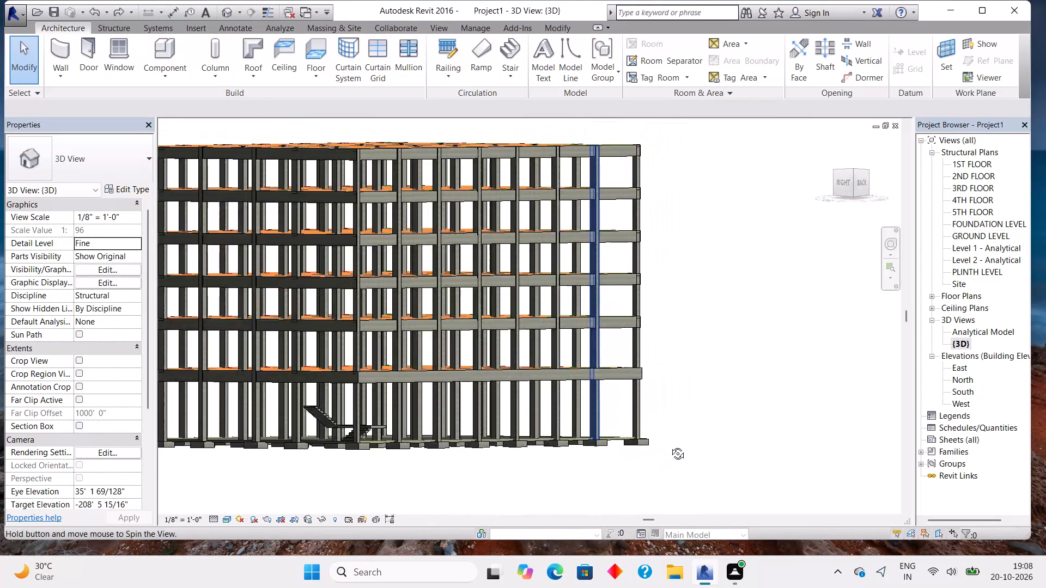
pyautogui.keyDown('shift'); pyautogui.moveTo(670, 445); pyautogui.dragTo(721, 467, button='middle'); pyautogui.keyUp('shift')
pyautogui.moveTo(509, 411); pyautogui.dragTo(661, 438, button='middle')
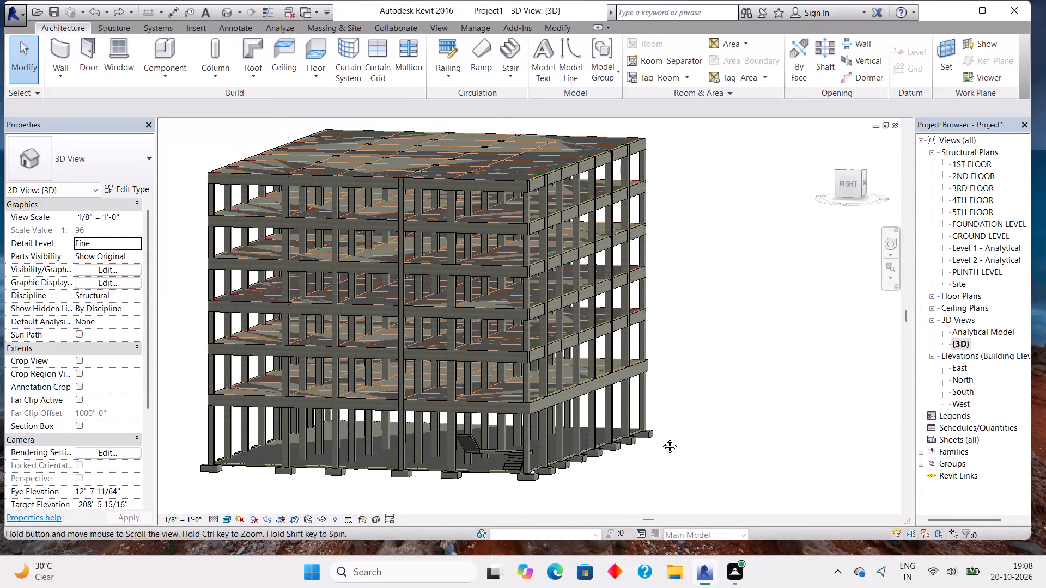
pyautogui.moveTo(661, 438); pyautogui.dragTo(751, 454, button='middle')
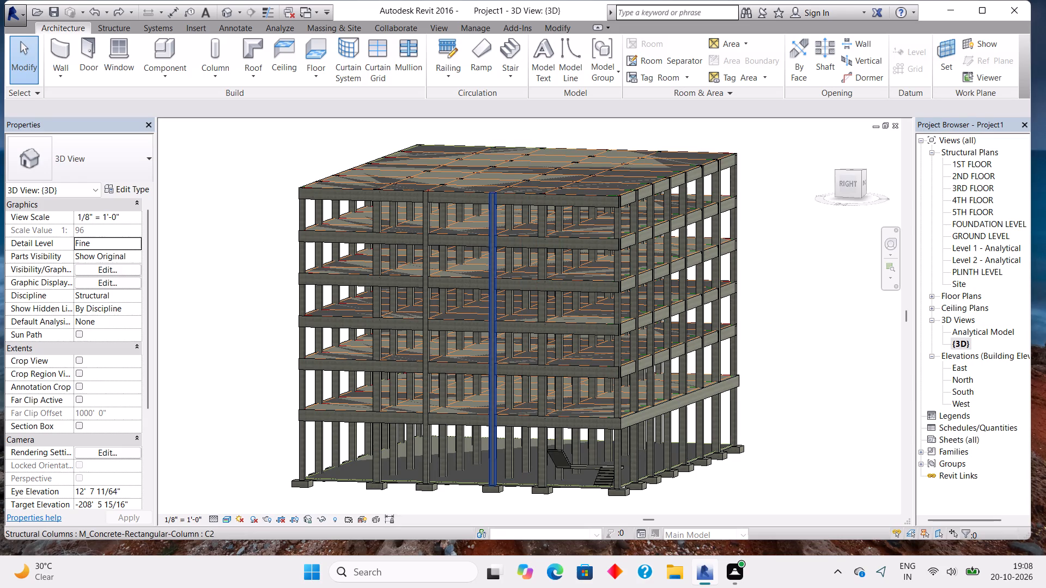
# Examine the corner staircase up close and from the back, comparing its top with the beam and floor above.
pyautogui.scroll(2, 465, 456)
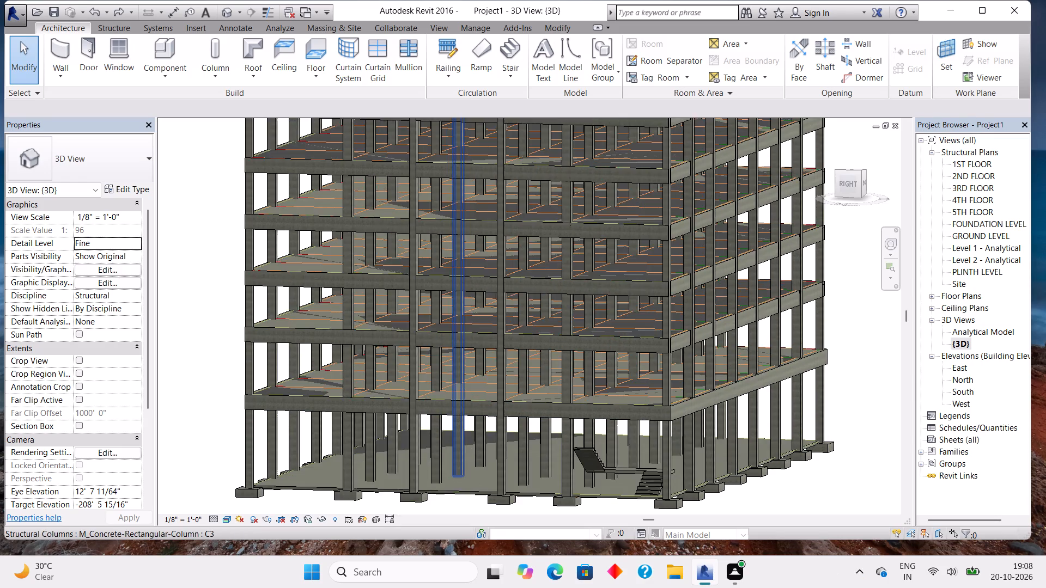
pyautogui.scroll(3, 465, 456)
pyautogui.scroll(-1, 465, 456)
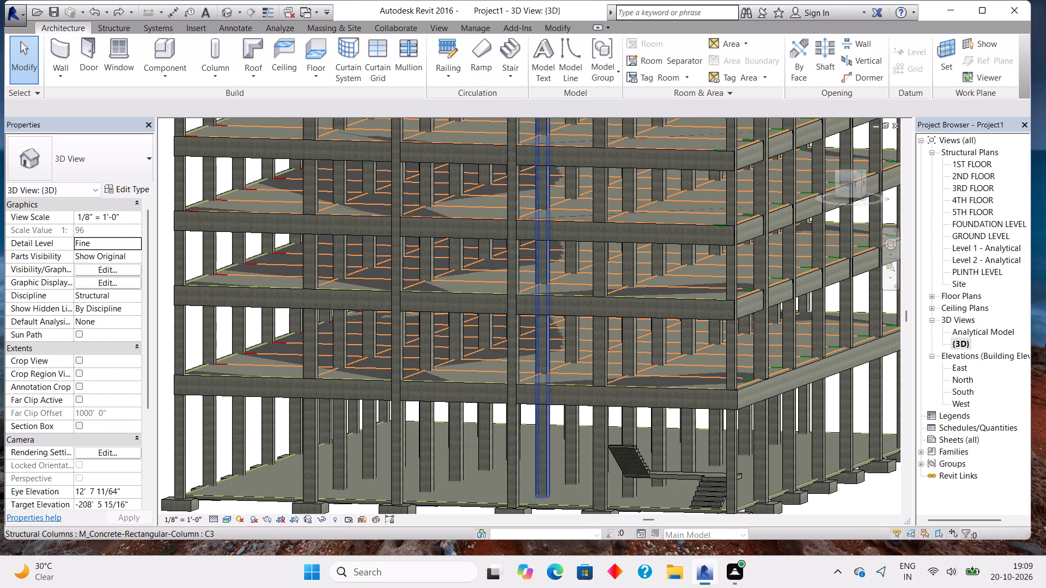
pyautogui.scroll(-2, 544, 388)
pyautogui.scroll(7, 544, 388)
pyautogui.scroll(-5, 544, 388)
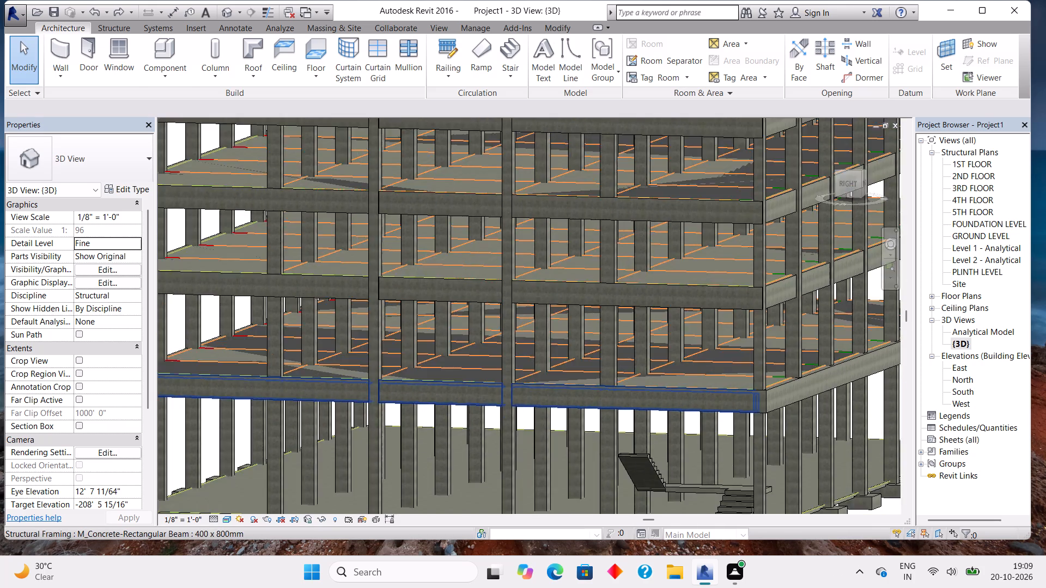
pyautogui.scroll(-4, 544, 388)
pyautogui.scroll(2, 544, 388)
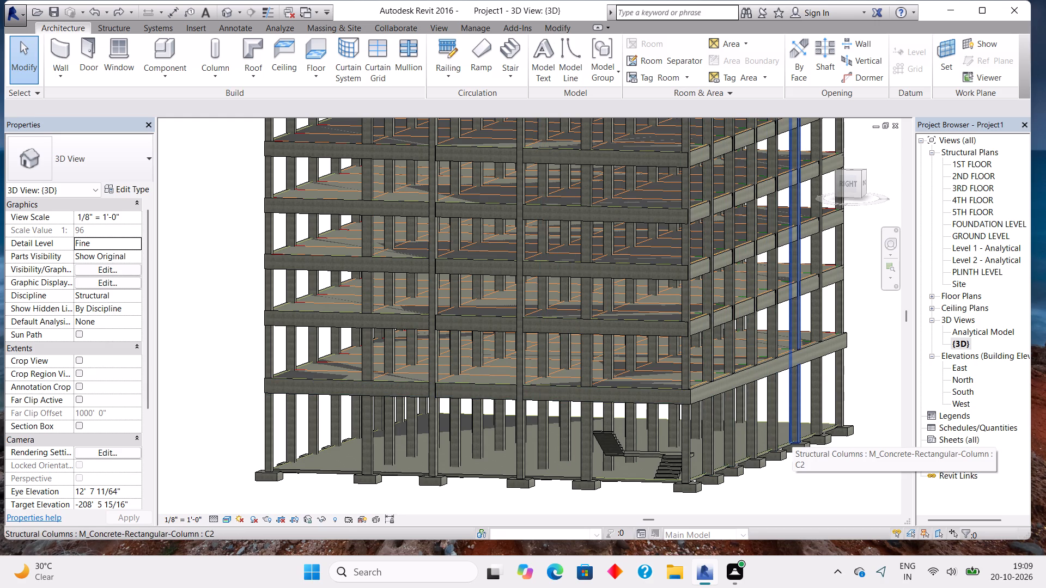
pyautogui.keyDown('shift'); pyautogui.moveTo(792, 431); pyautogui.dragTo(680, 424, button='middle'); pyautogui.keyUp('shift')
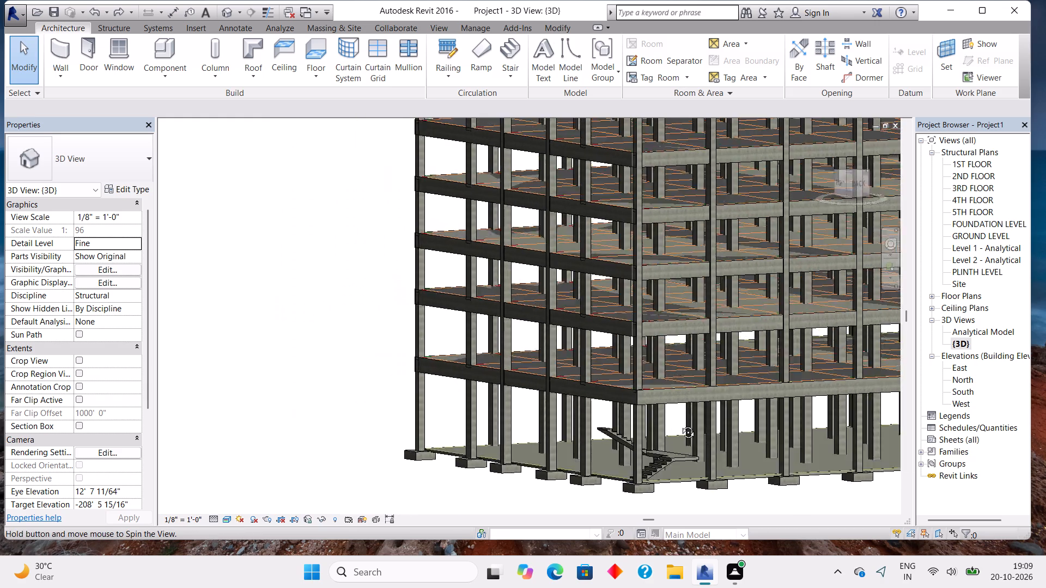
pyautogui.keyDown('shift'); pyautogui.moveTo(680, 424); pyautogui.dragTo(623, 407, button='middle'); pyautogui.keyUp('shift')
pyautogui.scroll(10, 705, 472)
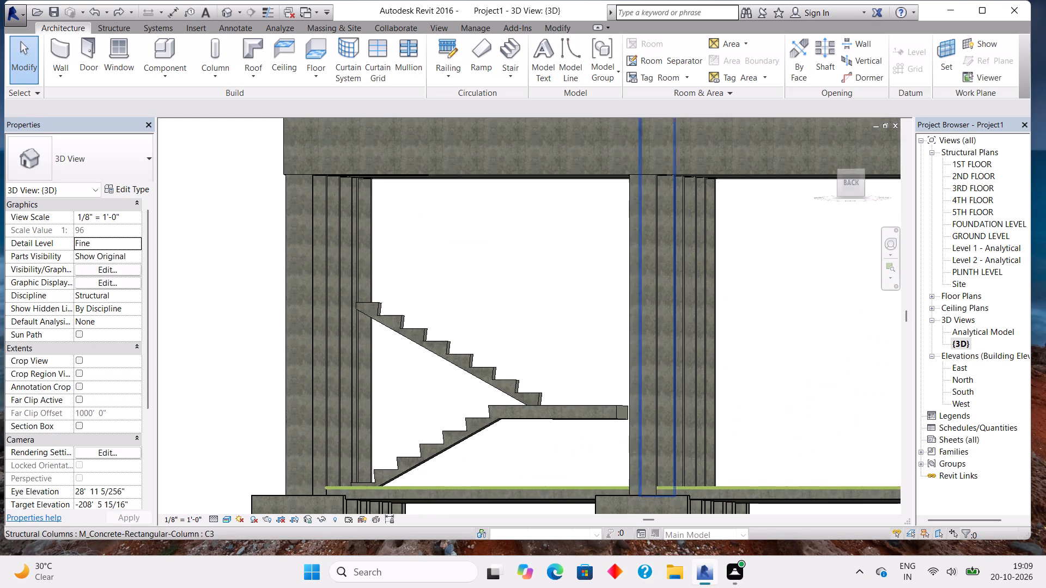
# Examine the corner staircase from below the foundation slab and from above, against the corner columns and the beams above.
pyautogui.keyDown('shift'); pyautogui.moveTo(712, 450); pyautogui.dragTo(685, 488, button='middle'); pyautogui.keyUp('shift')
pyautogui.keyDown('shift'); pyautogui.moveTo(682, 490); pyautogui.dragTo(659, 500, button='middle'); pyautogui.keyUp('shift')
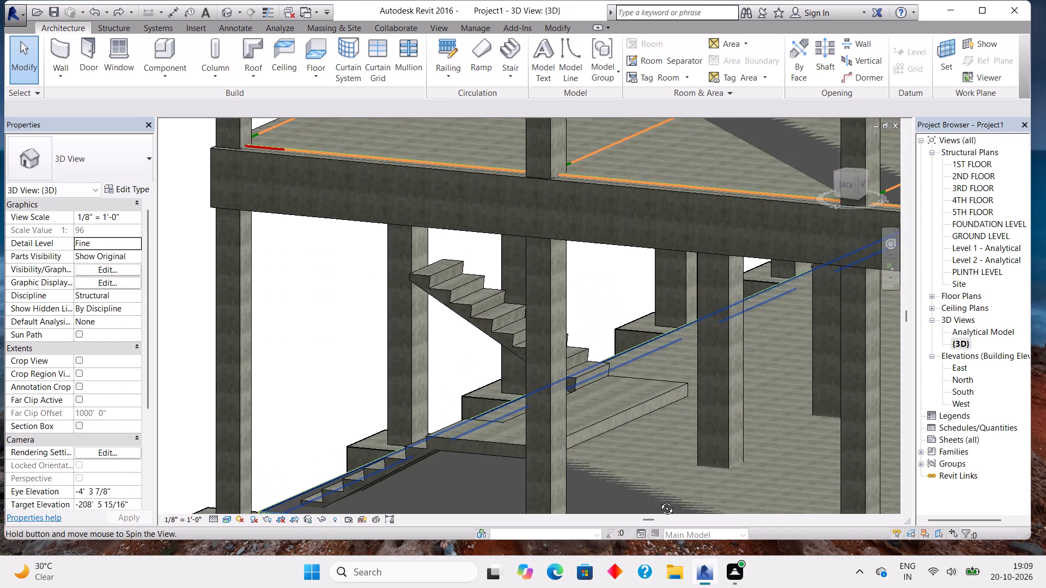
pyautogui.keyDown('shift'); pyautogui.moveTo(659, 500); pyautogui.dragTo(660, 500, button='middle'); pyautogui.keyUp('shift')
pyautogui.keyDown('shift'); pyautogui.moveTo(660, 499); pyautogui.dragTo(593, 402, button='middle'); pyautogui.keyUp('shift')
pyautogui.keyDown('shift'); pyautogui.middleClick(580, 398); pyautogui.keyUp('shift')
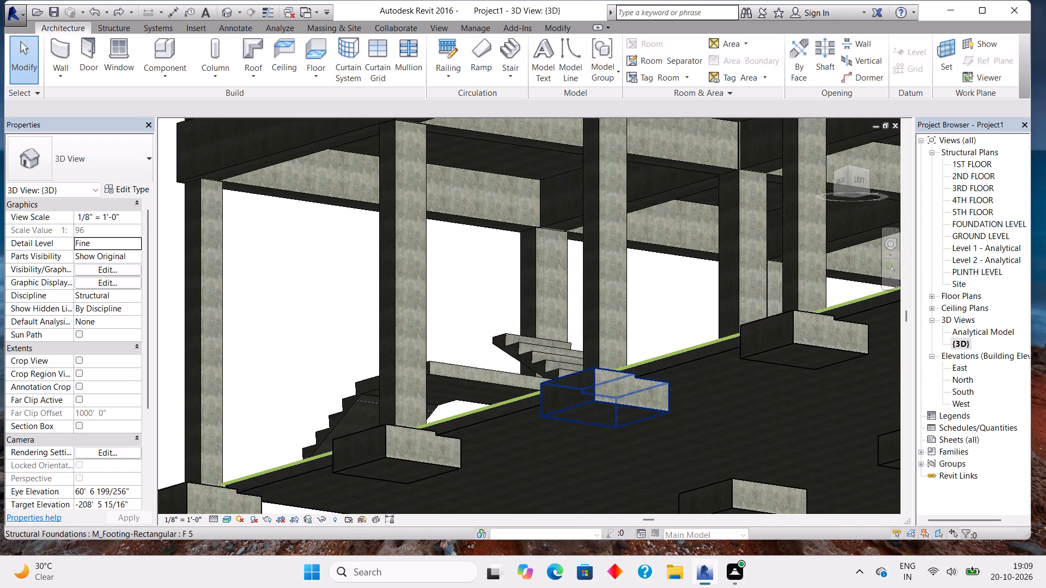
pyautogui.scroll(-5, 613, 388)
pyautogui.moveTo(558, 330); pyautogui.dragTo(615, 406, button='middle')
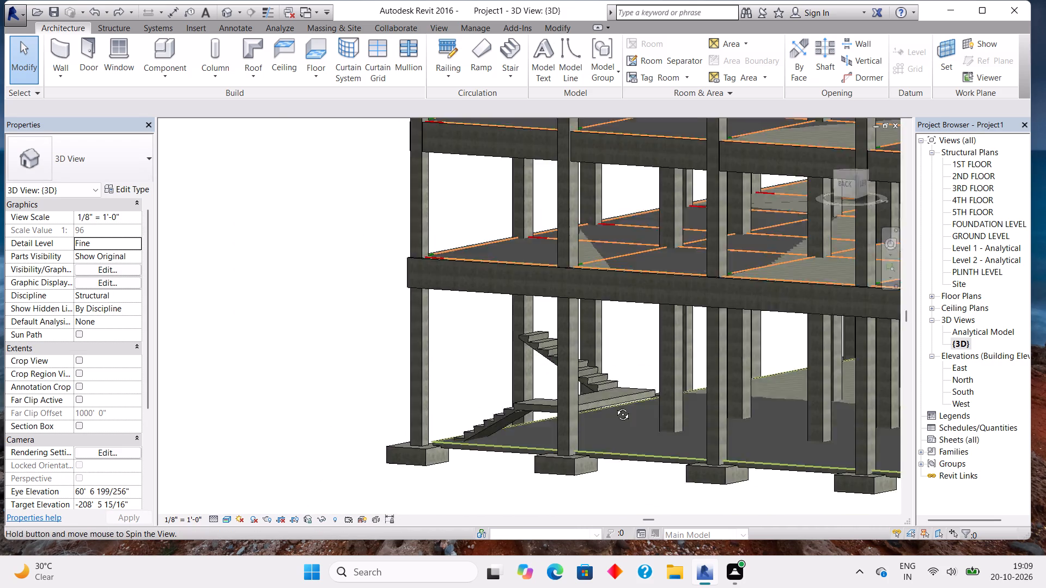
pyautogui.moveTo(615, 406); pyautogui.dragTo(721, 489, button='middle')
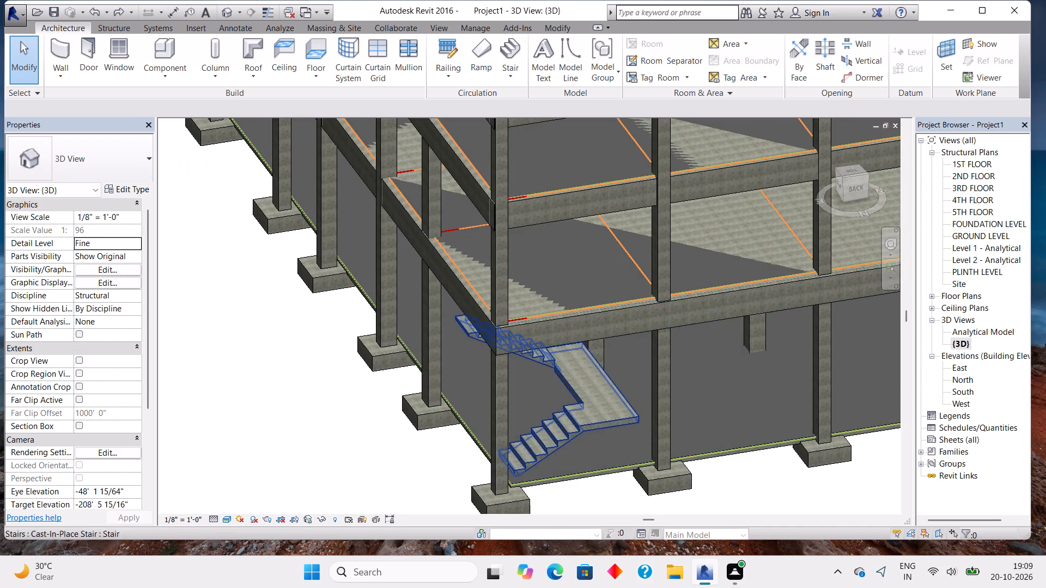
pyautogui.keyDown('shift'); pyautogui.moveTo(479, 362); pyautogui.dragTo(546, 352, button='middle'); pyautogui.keyUp('shift')
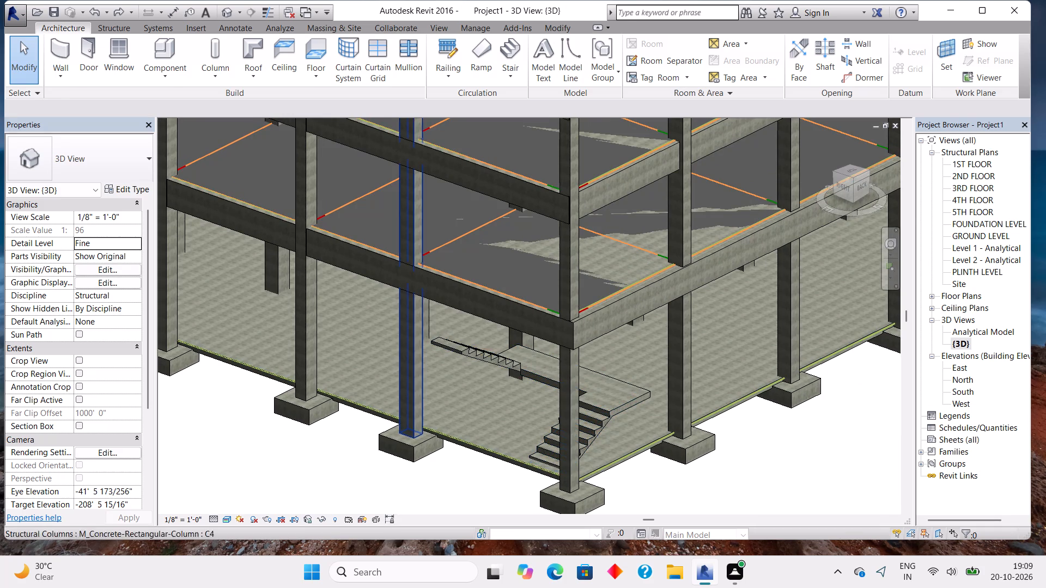
# Move the Cast-In-Place corner staircase freehand across the foundation slab towards the slab's edge.
pyautogui.click(444, 347)
pyautogui.moveTo(451, 348); pyautogui.dragTo(410, 340)
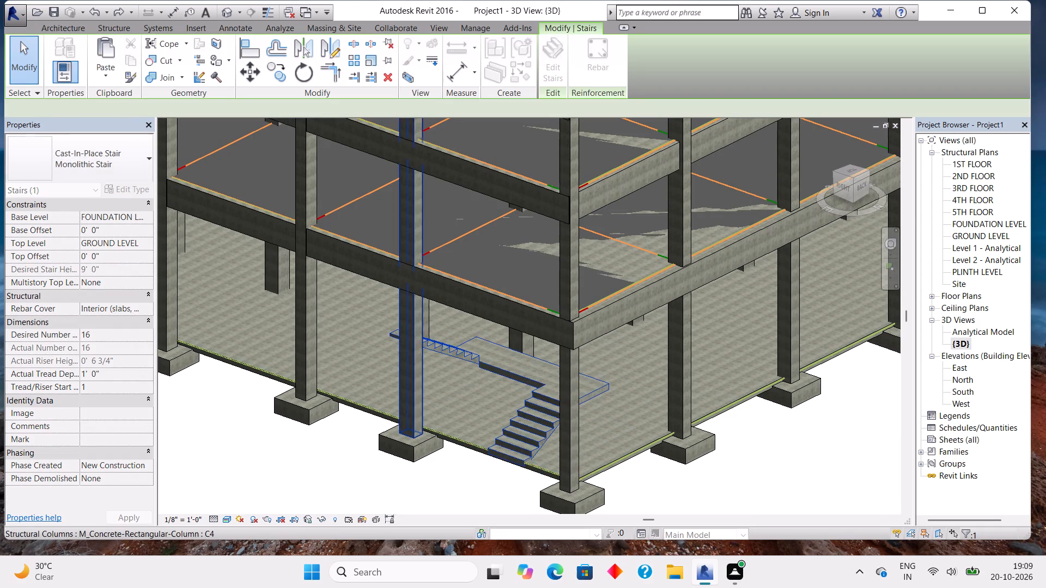
pyautogui.moveTo(527, 385); pyautogui.dragTo(539, 382)
# Nudge the corner staircase repeatedly along the foundation slab until its lower flight starts beside the corner column.
pyautogui.keyDown('shift'); pyautogui.moveTo(701, 438); pyautogui.dragTo(629, 415, button='middle'); pyautogui.keyUp('shift')
pyautogui.keyDown('shift'); pyautogui.scroll(1, 695, 436); pyautogui.keyUp('shift')
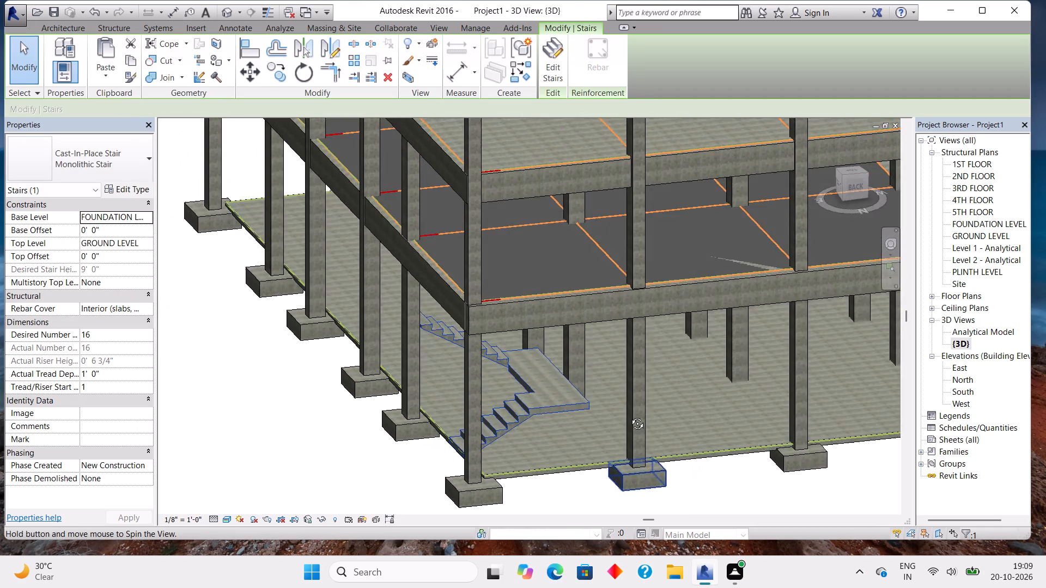
pyautogui.keyDown('shift'); pyautogui.moveTo(629, 415); pyautogui.dragTo(467, 366, button='middle'); pyautogui.keyUp('shift')
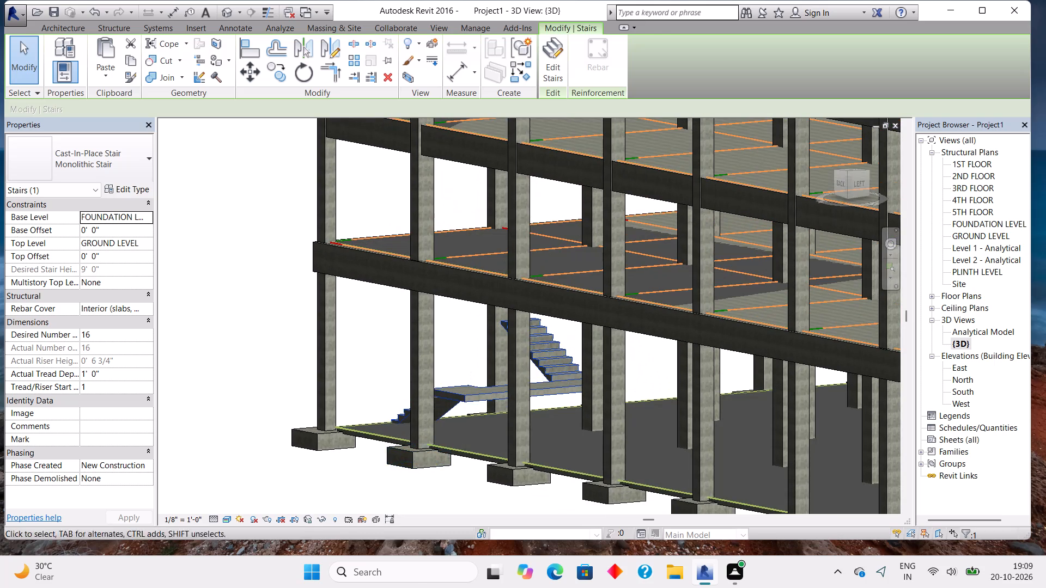
pyautogui.click(555, 383)
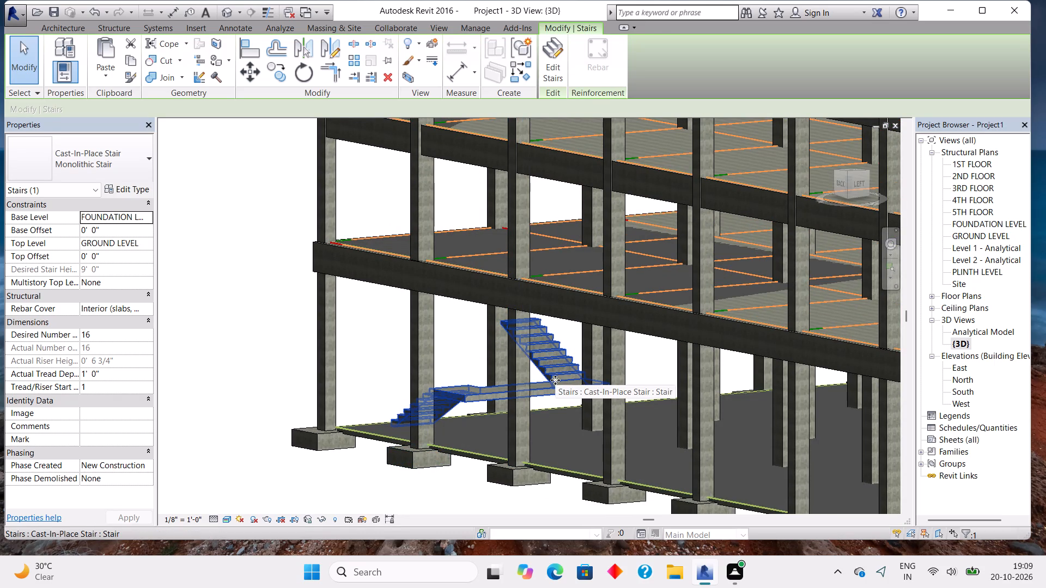
pyautogui.press('Left')
pyautogui.press('Left')
pyautogui.press('Left')
pyautogui.press('Left')
pyautogui.press('Left')
pyautogui.press('Left')
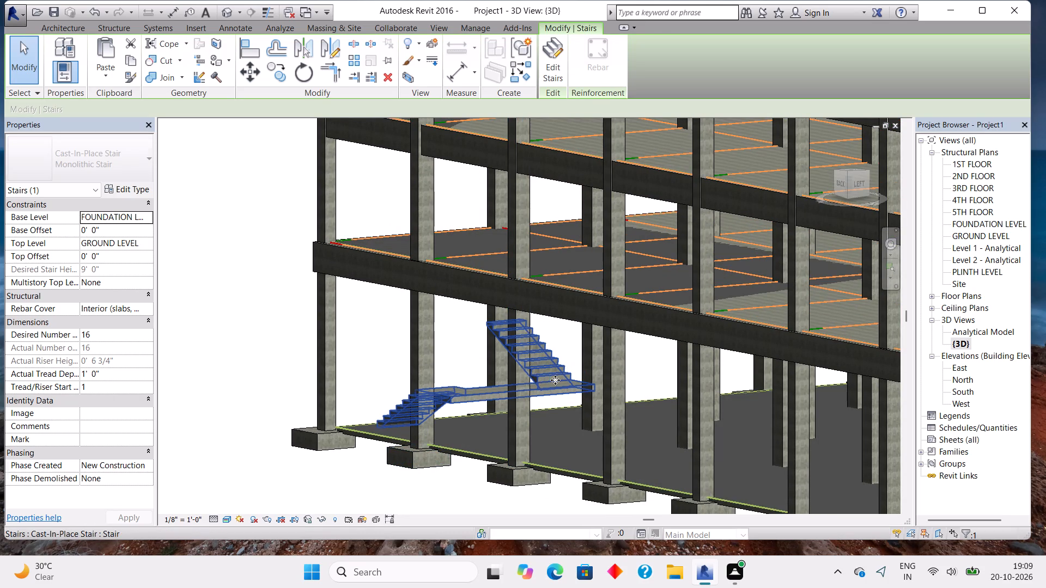
pyautogui.press('Left')
pyautogui.press('Left')
pyautogui.press('Left')
pyautogui.press('Left')
pyautogui.press('Left')
pyautogui.press('Left')
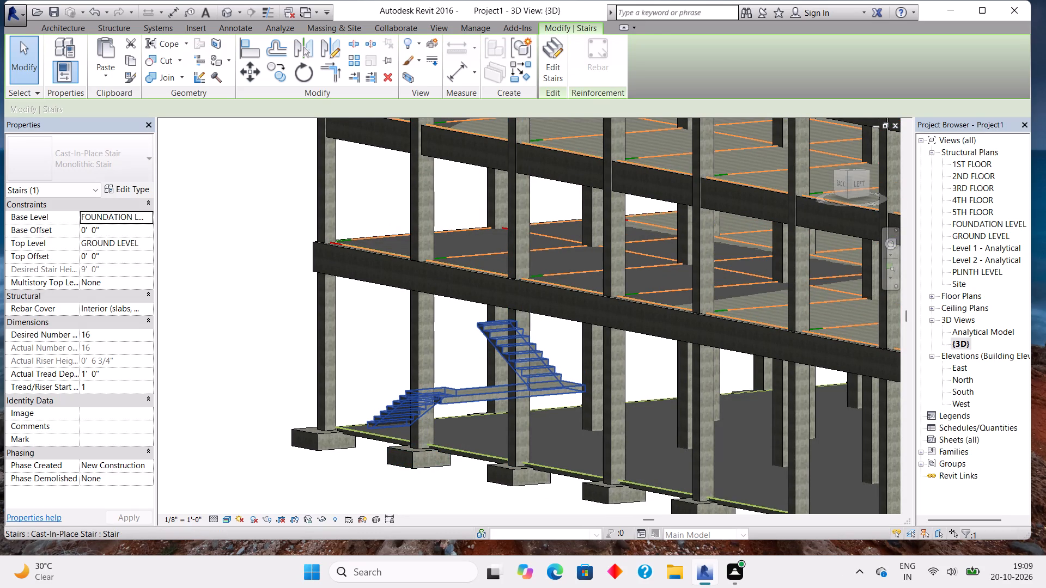
pyautogui.press('Left')
pyautogui.press('Left')
pyautogui.press('Left')
pyautogui.press('Left')
pyautogui.press('Left')
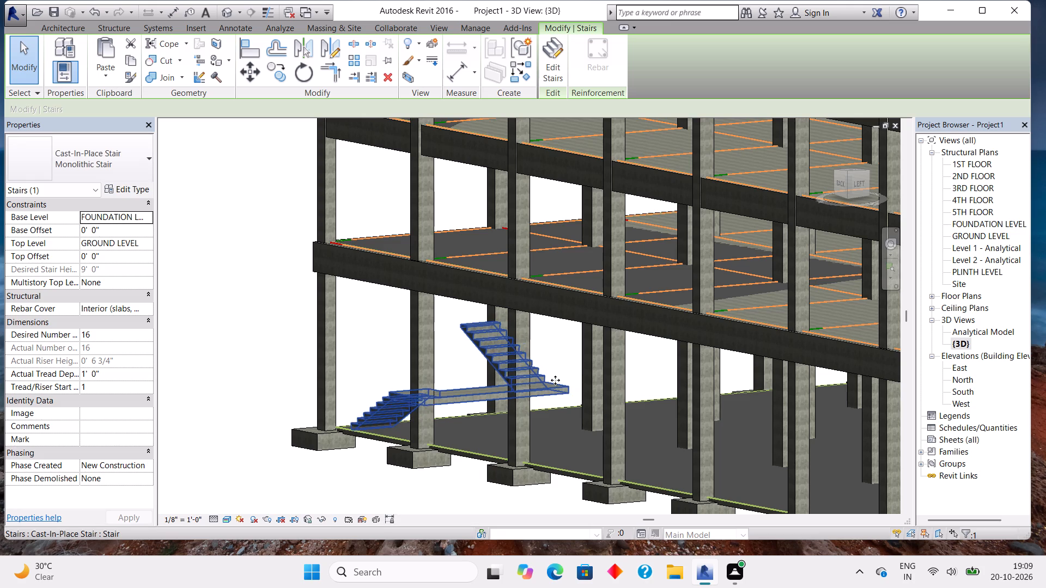
# Nudge the corner staircase inward so its bottom step sits slightly back from the foundation slab's edge.
pyautogui.keyDown('shift'); pyautogui.moveTo(352, 449); pyautogui.dragTo(547, 471, button='middle'); pyautogui.keyUp('shift')
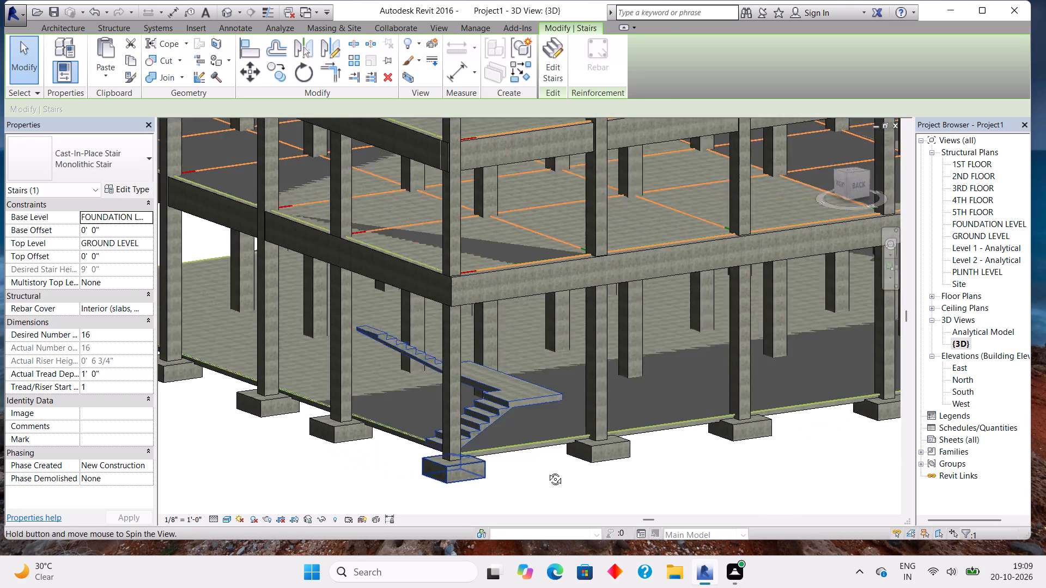
pyautogui.keyDown('shift'); pyautogui.moveTo(547, 471); pyautogui.dragTo(673, 509, button='middle'); pyautogui.keyUp('shift')
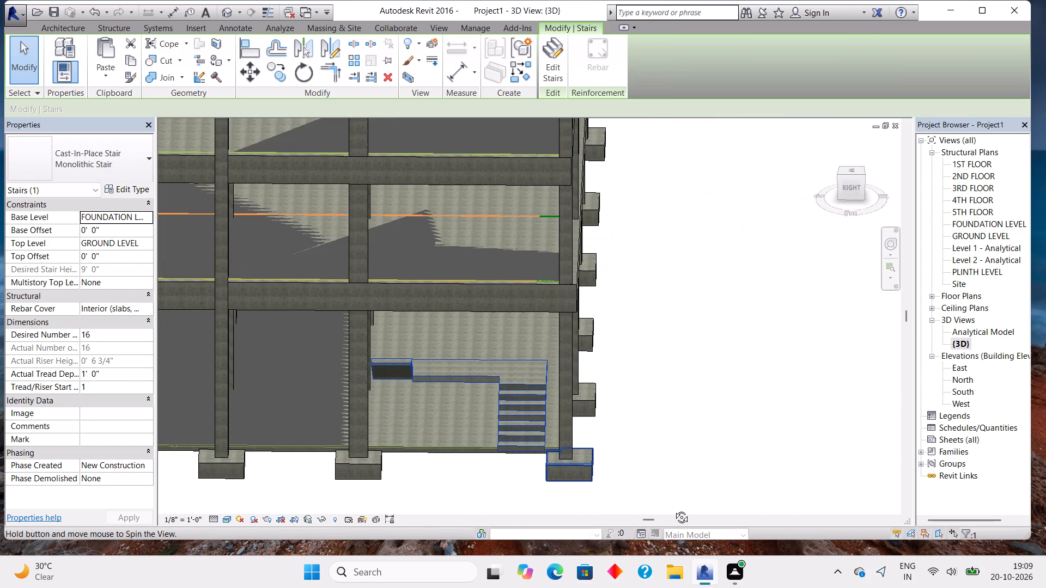
pyautogui.keyDown('shift'); pyautogui.moveTo(673, 509); pyautogui.dragTo(743, 563, button='middle'); pyautogui.keyUp('shift')
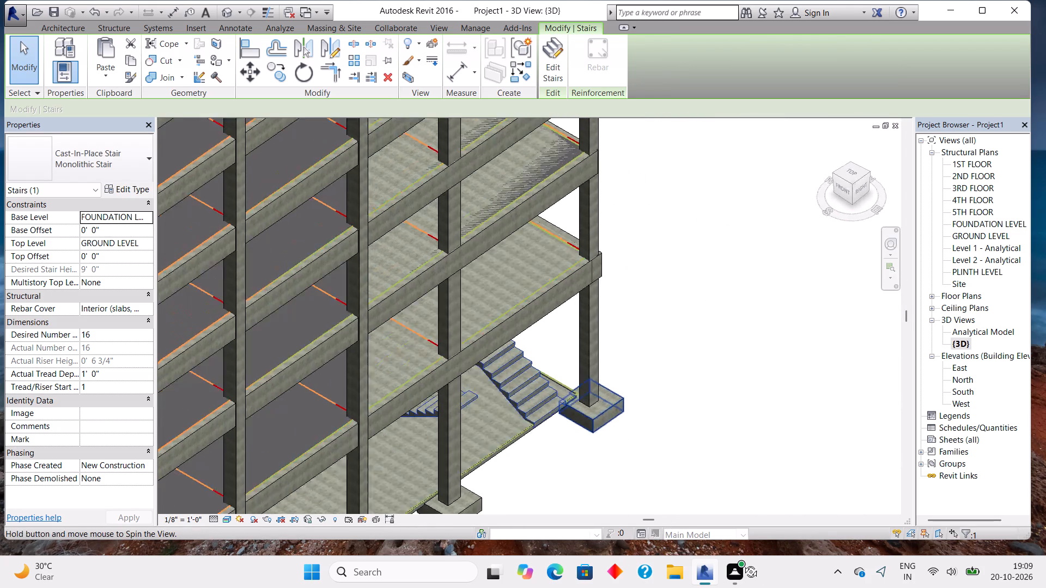
pyautogui.keyDown('shift'); pyautogui.moveTo(743, 563); pyautogui.dragTo(666, 534, button='middle'); pyautogui.keyUp('shift')
pyautogui.click(524, 399)
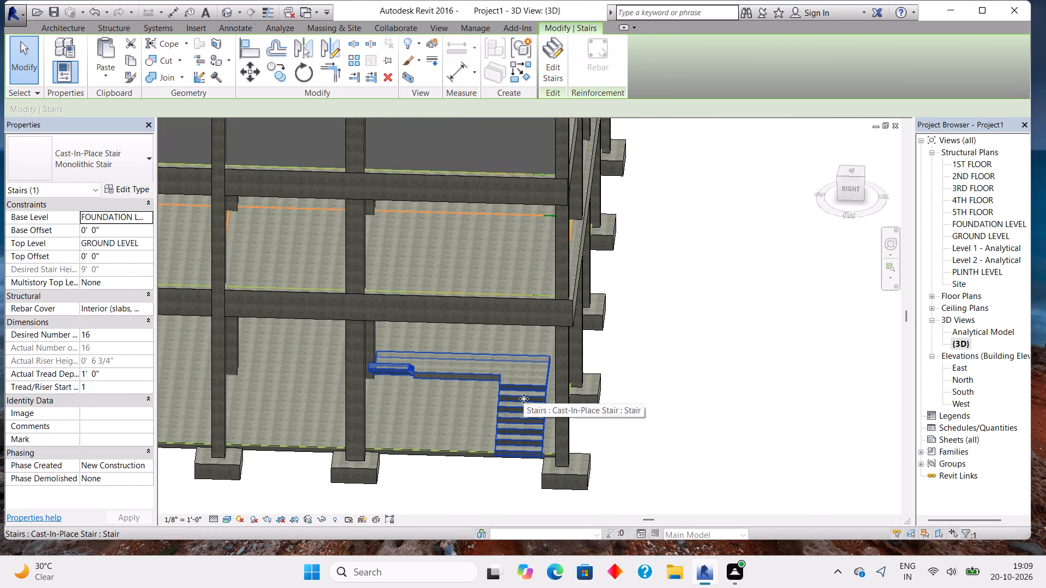
pyautogui.press('Up')
pyautogui.press('Up')
pyautogui.press('Up')
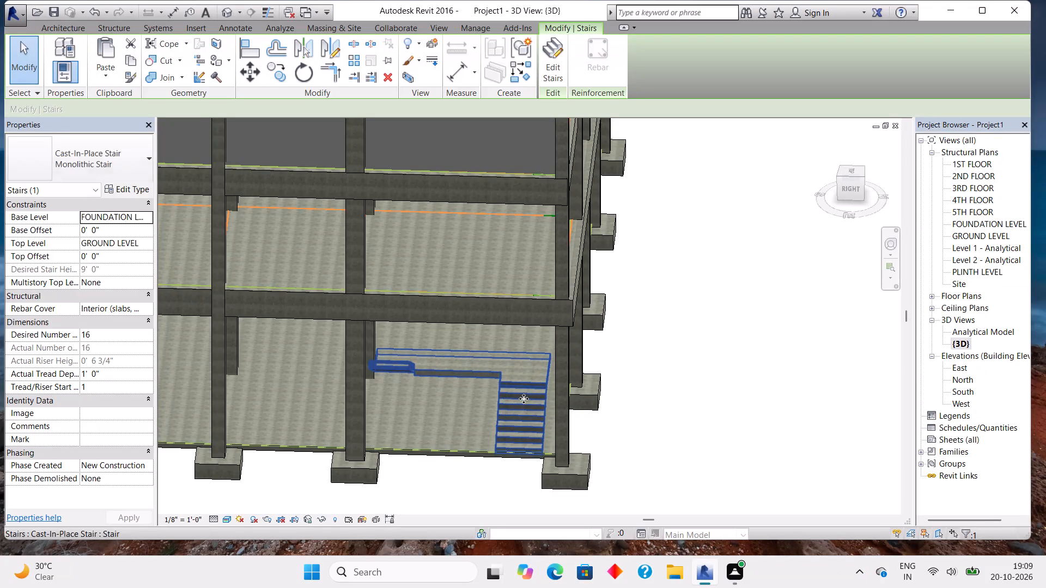
pyautogui.press('Up')
pyautogui.press('Up')
pyautogui.press('Up')
pyautogui.press('Up')
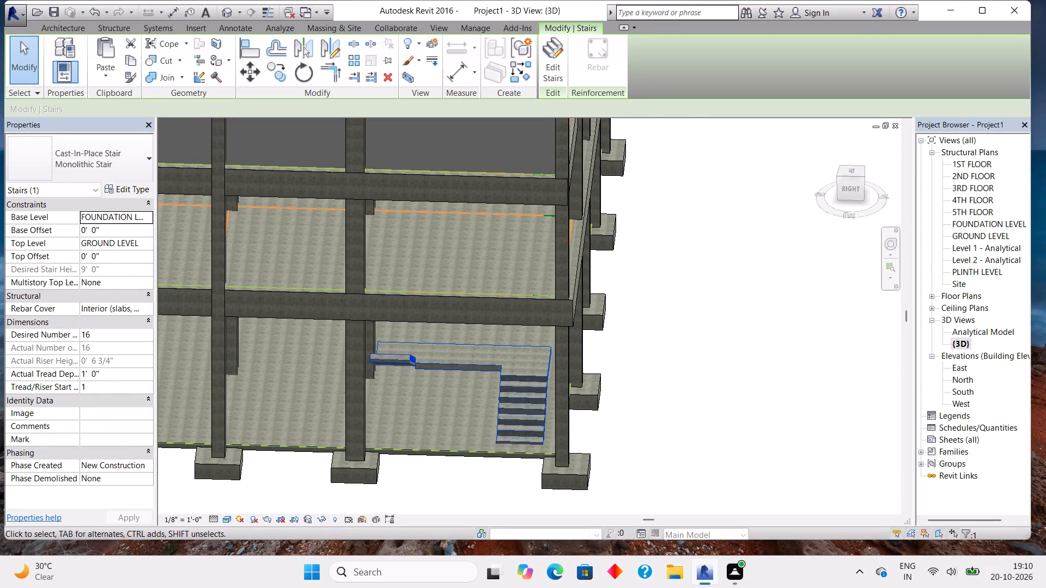
# Nudge the corner staircase slightly away from the corner column, parallel to the back edge of the slab.
pyautogui.keyDown('shift'); pyautogui.moveTo(702, 398); pyautogui.dragTo(527, 377, button='middle'); pyautogui.keyUp('shift')
pyautogui.press('Up')
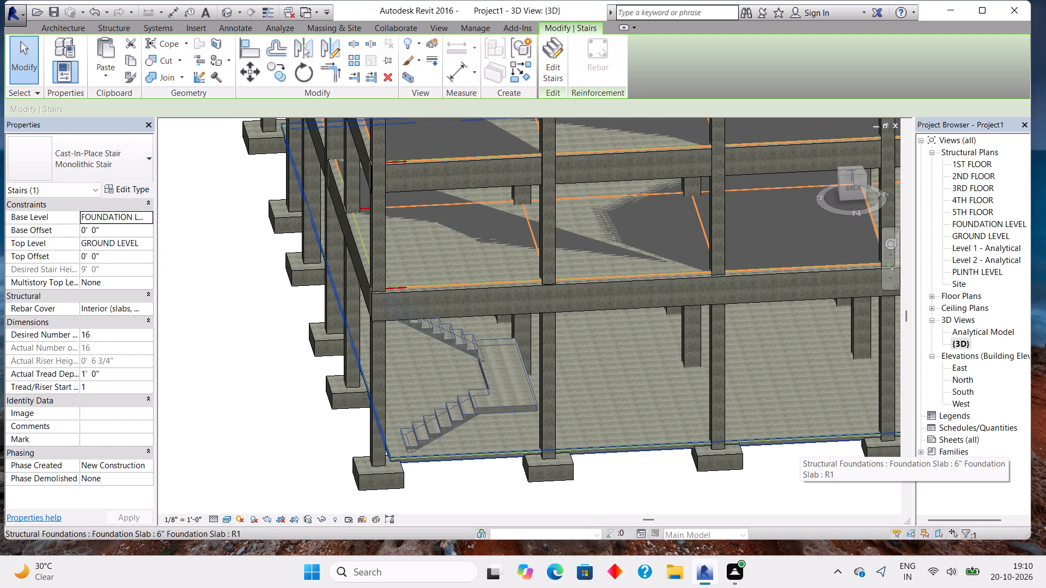
pyautogui.press('Down')
pyautogui.press('Right')
pyautogui.press('Right')
pyautogui.press('Right')
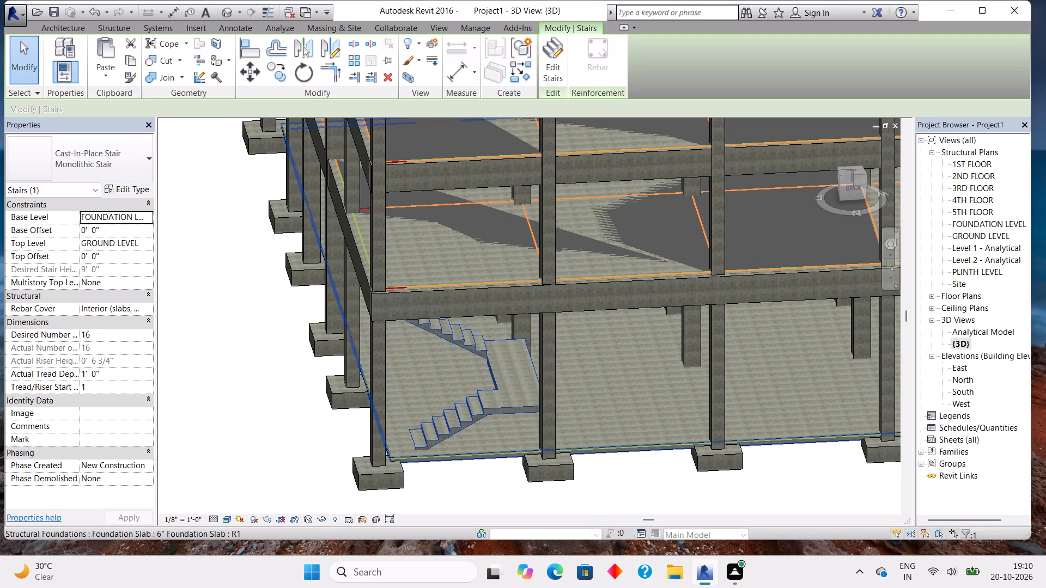
# Open the selected corner staircase's Tread/Riser Start Number for editing.
pyautogui.click(416, 331)
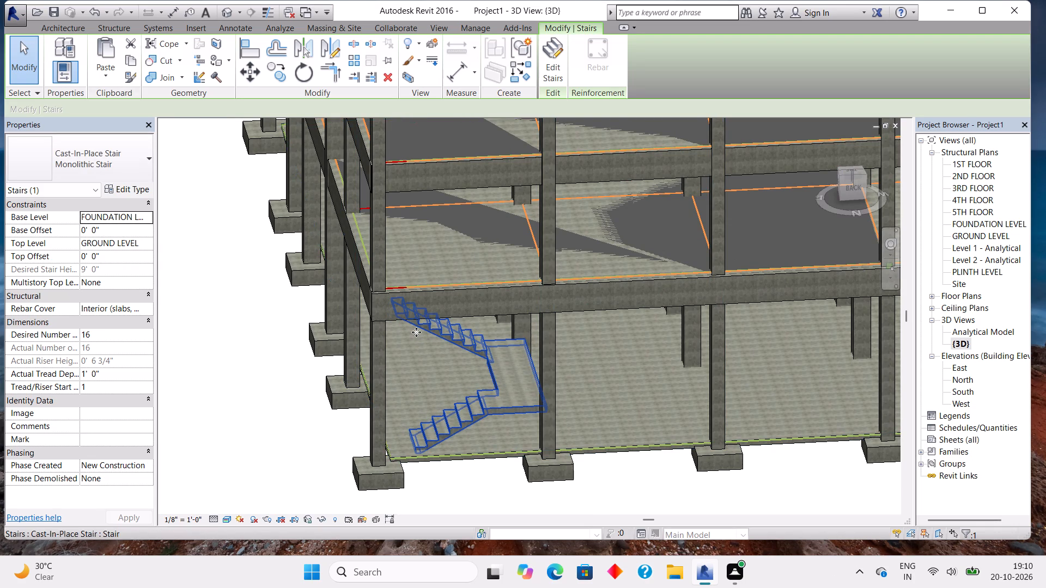
pyautogui.click(458, 328)
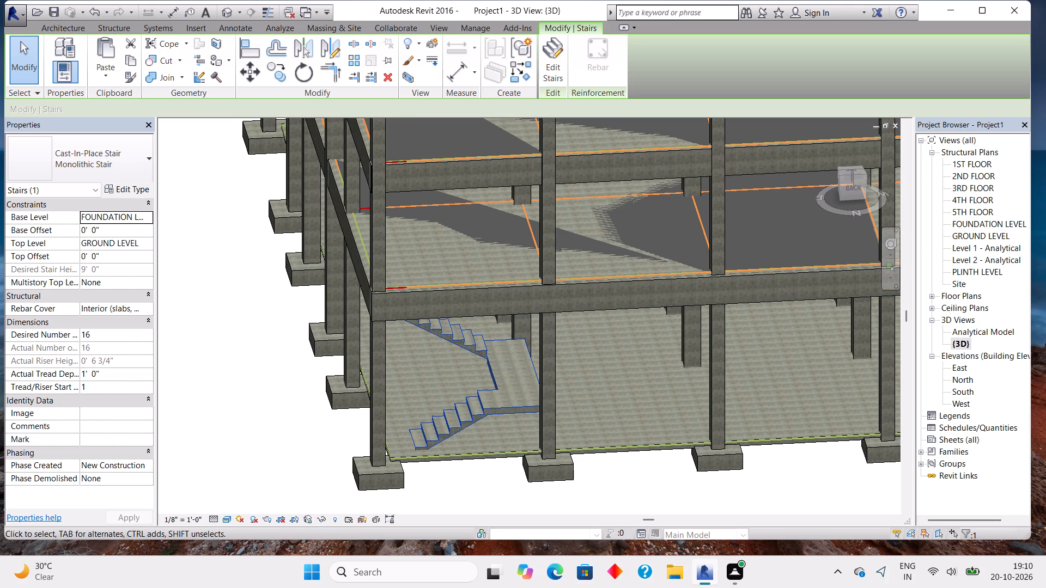
pyautogui.click(105, 385)
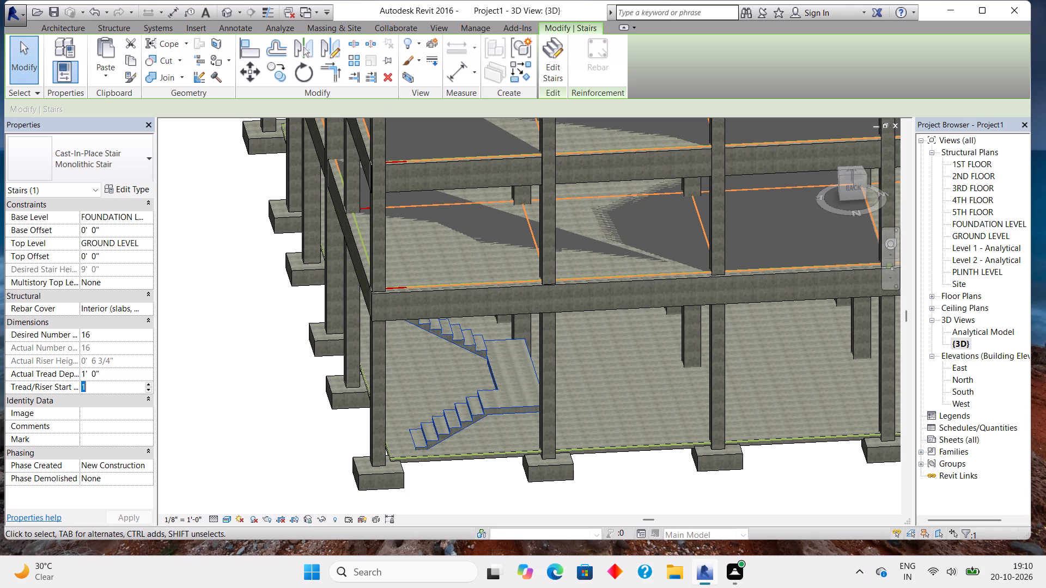
pyautogui.scroll(-4, 112, 407)
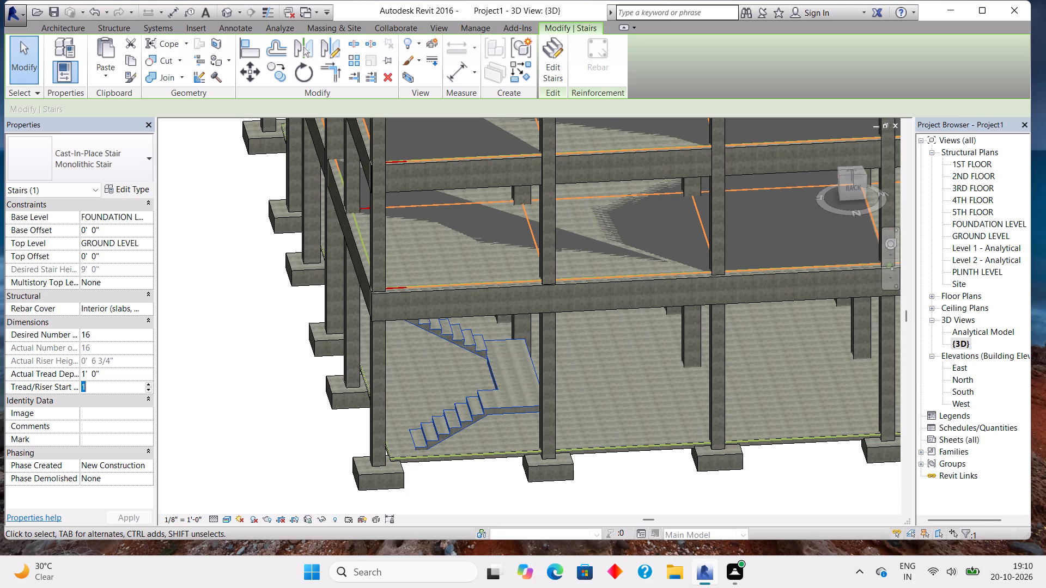
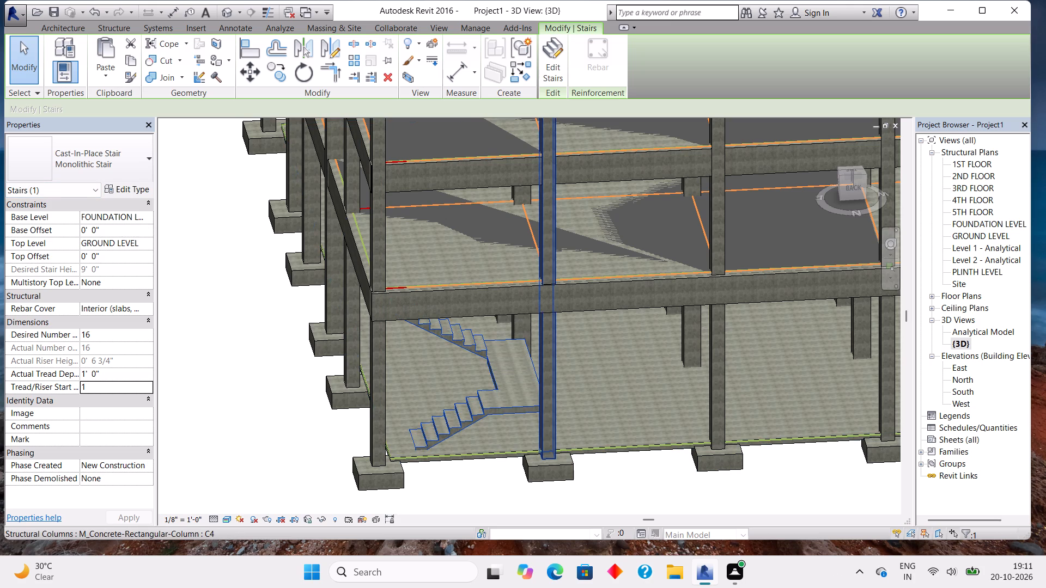
# In the East elevation, raise the FOUNDATION LEVEL line to -11' 5 1/4", below the GROUND LEVEL.
pyautogui.scroll(8, 536, 454)
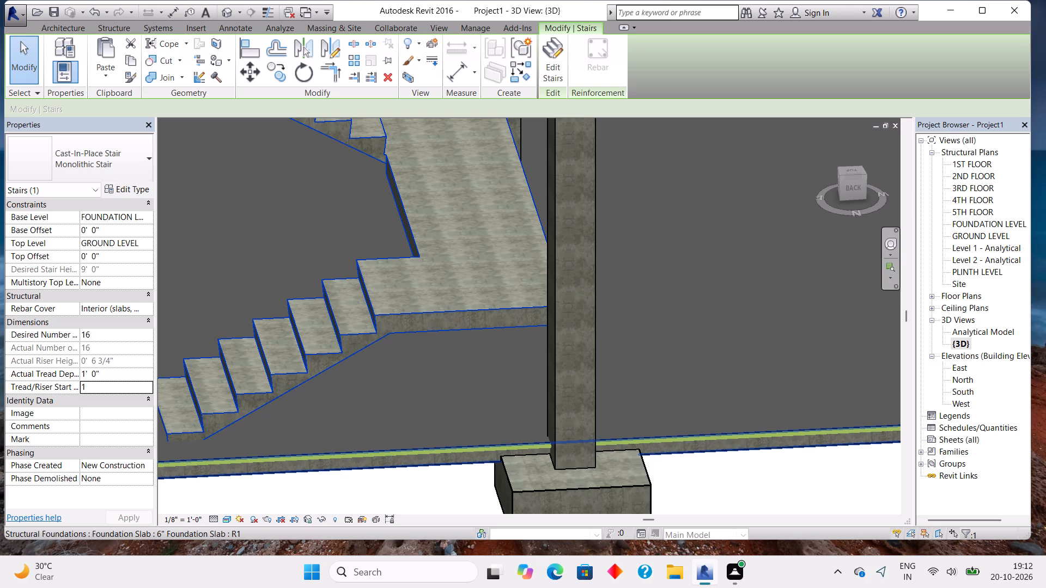
pyautogui.doubleClick(967, 370)
pyautogui.doubleClick(961, 372)
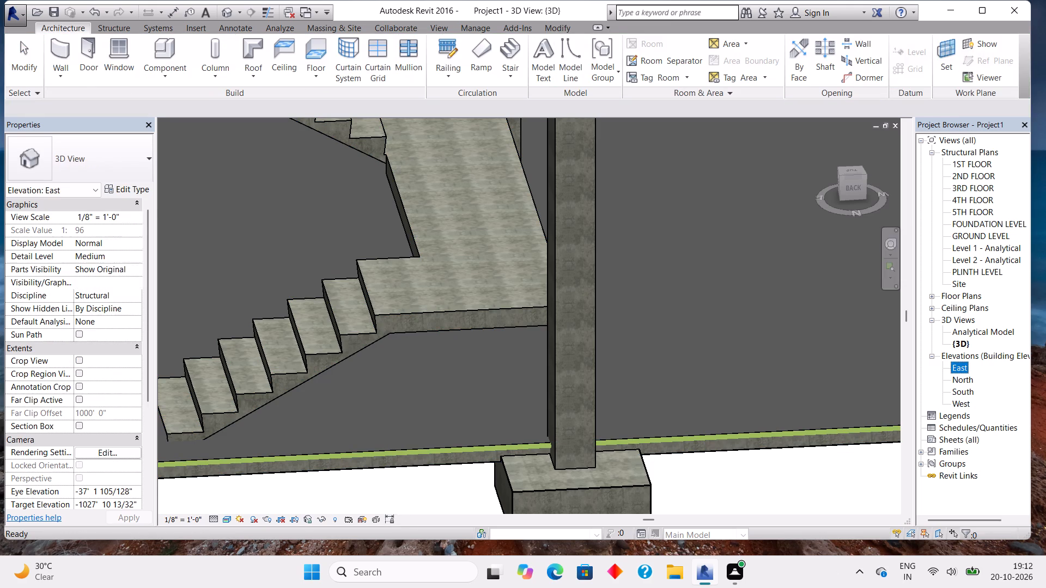
pyautogui.click(669, 360)
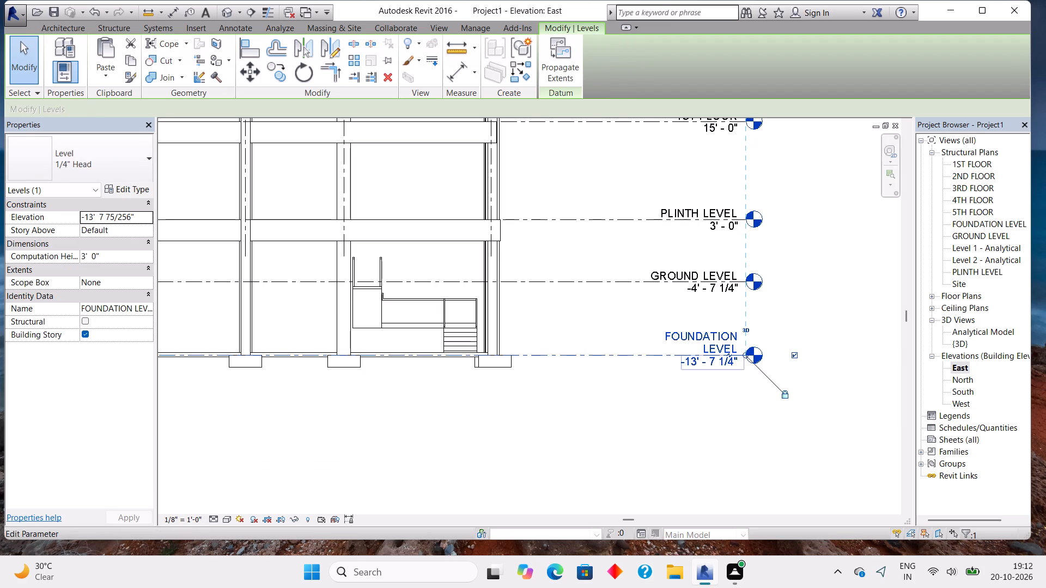
pyautogui.moveTo(689, 356); pyautogui.dragTo(696, 319)
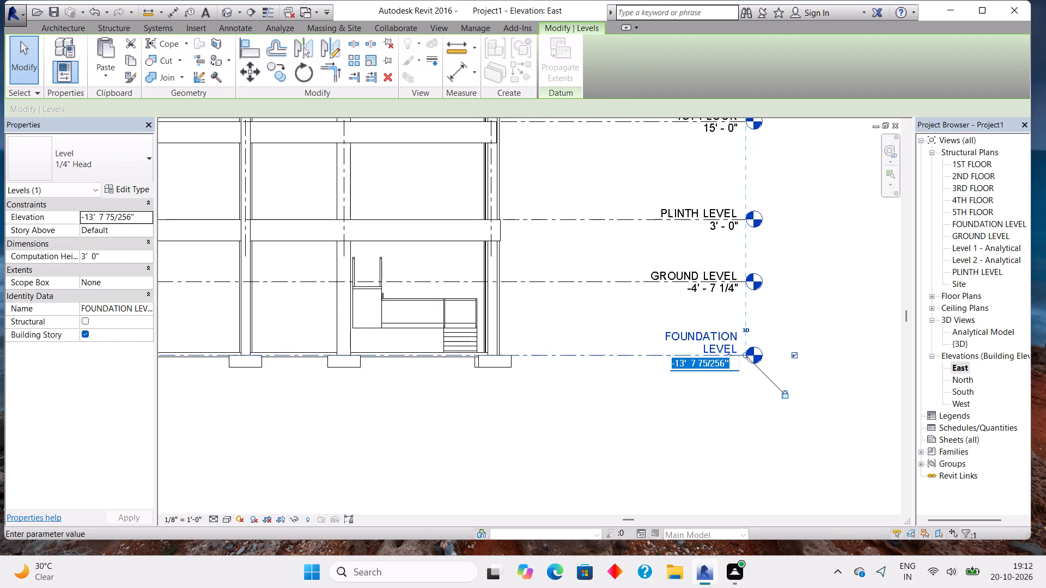
pyautogui.moveTo(631, 354); pyautogui.dragTo(631, 327)
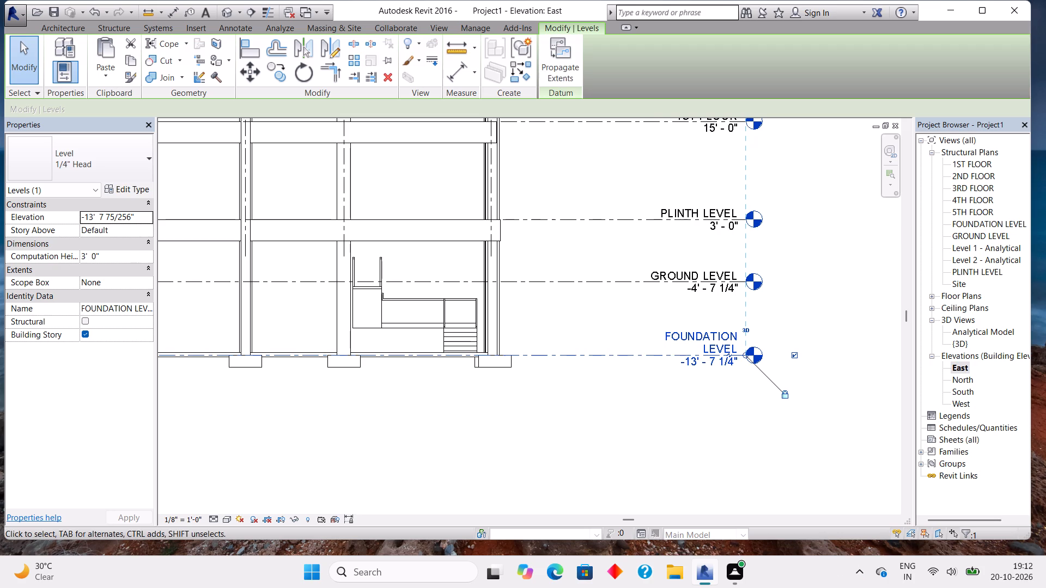
pyautogui.moveTo(631, 327); pyautogui.dragTo(628, 322)
pyautogui.scroll(8, 613, 372)
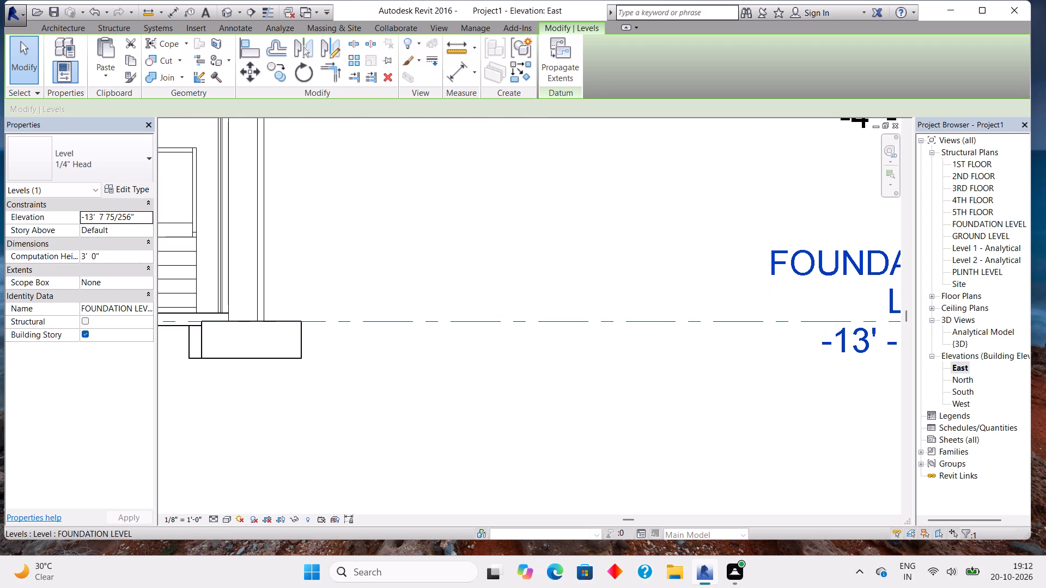
pyautogui.click(657, 316)
pyautogui.moveTo(655, 318); pyautogui.dragTo(659, 264)
pyautogui.moveTo(654, 285); pyautogui.dragTo(673, 357, button='middle')
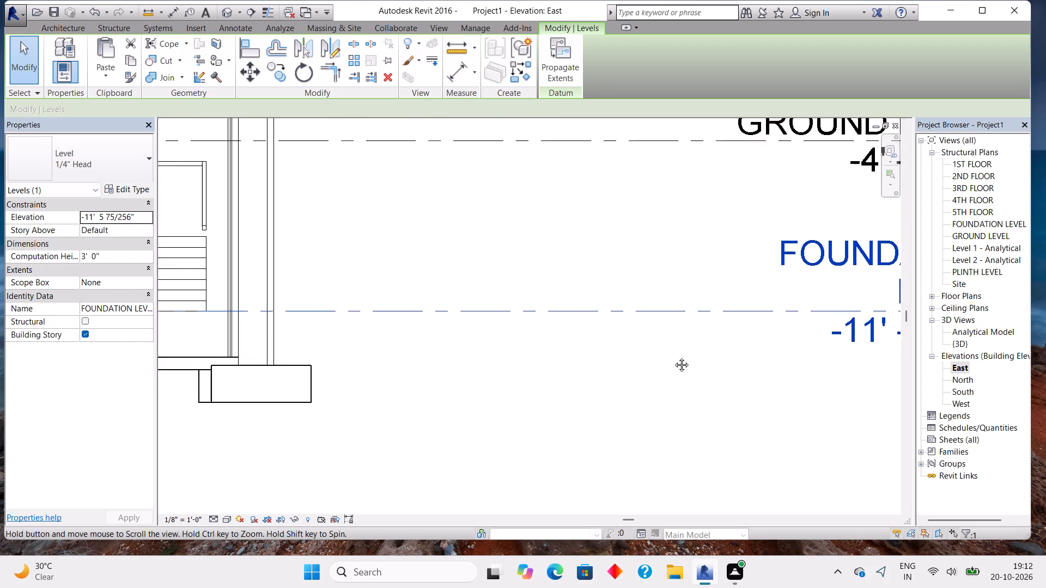
pyautogui.moveTo(673, 357); pyautogui.dragTo(823, 437, button='middle')
pyautogui.scroll(-3, 521, 503)
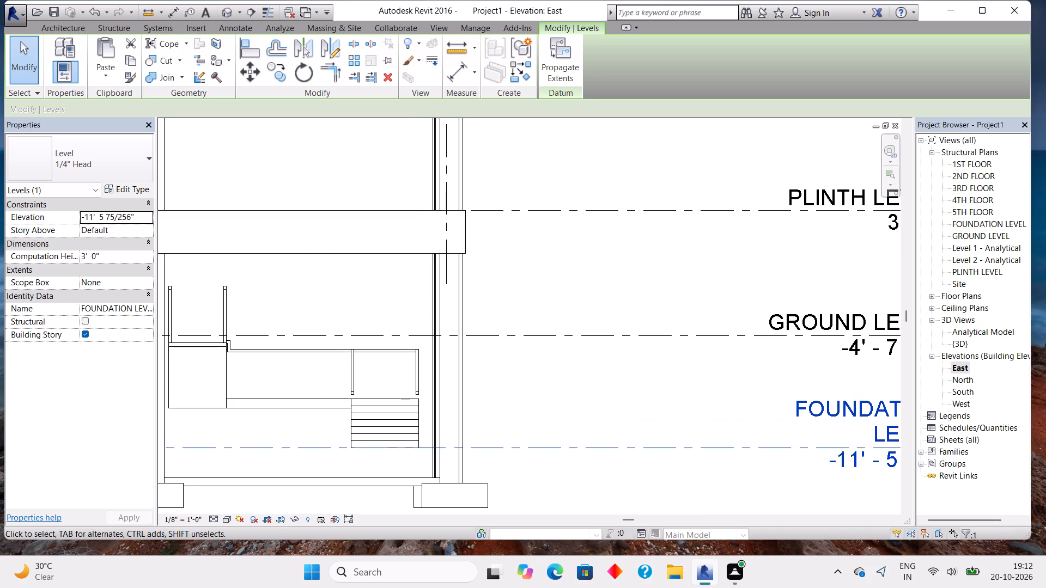
pyautogui.moveTo(575, 486); pyautogui.dragTo(622, 443, button='middle')
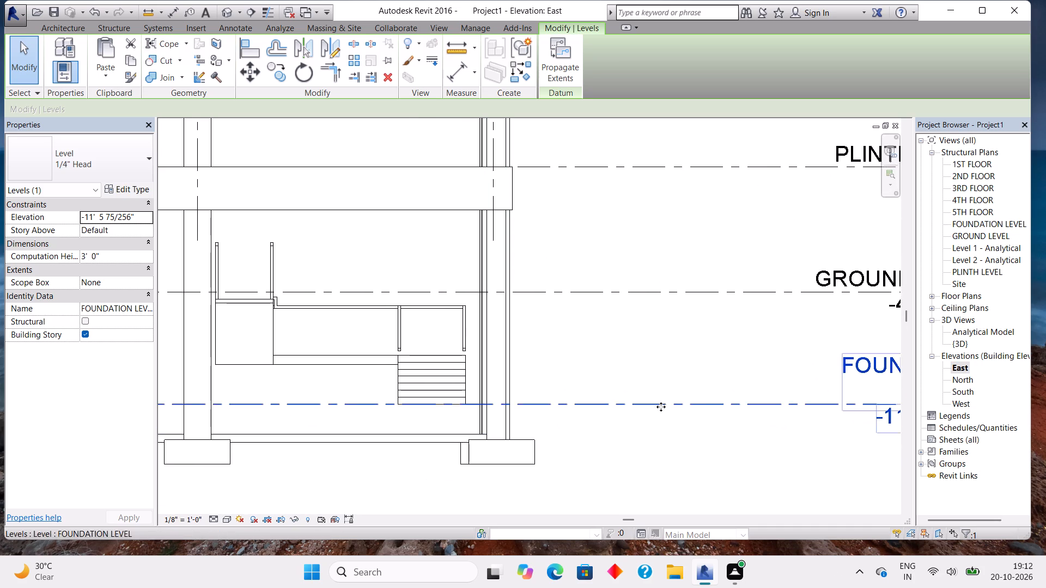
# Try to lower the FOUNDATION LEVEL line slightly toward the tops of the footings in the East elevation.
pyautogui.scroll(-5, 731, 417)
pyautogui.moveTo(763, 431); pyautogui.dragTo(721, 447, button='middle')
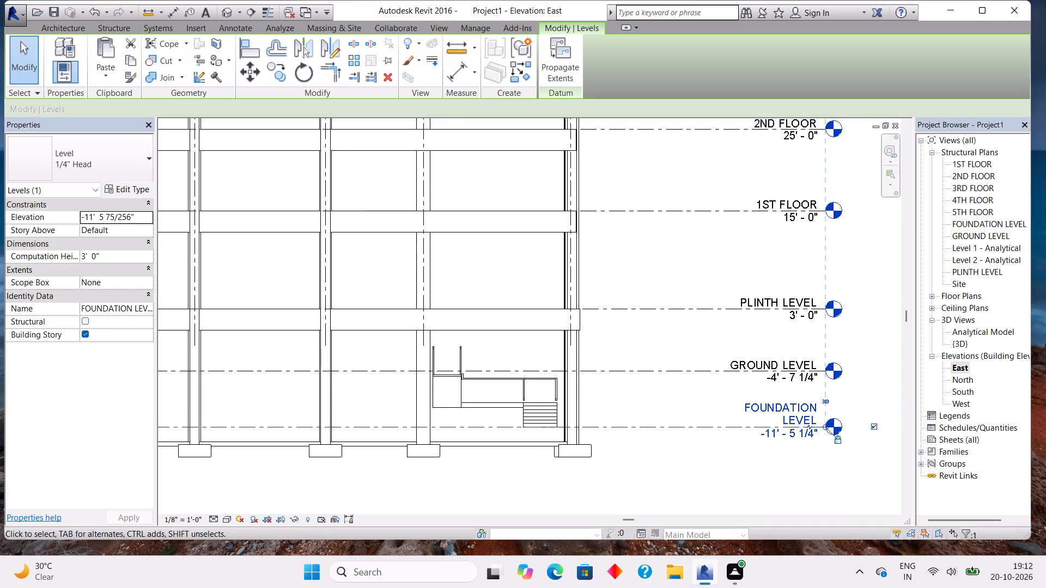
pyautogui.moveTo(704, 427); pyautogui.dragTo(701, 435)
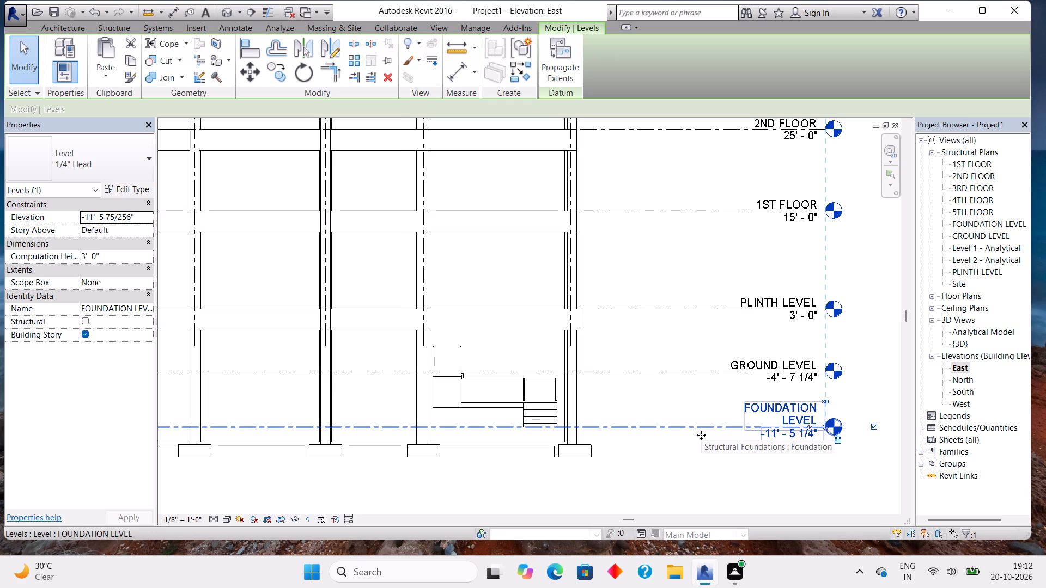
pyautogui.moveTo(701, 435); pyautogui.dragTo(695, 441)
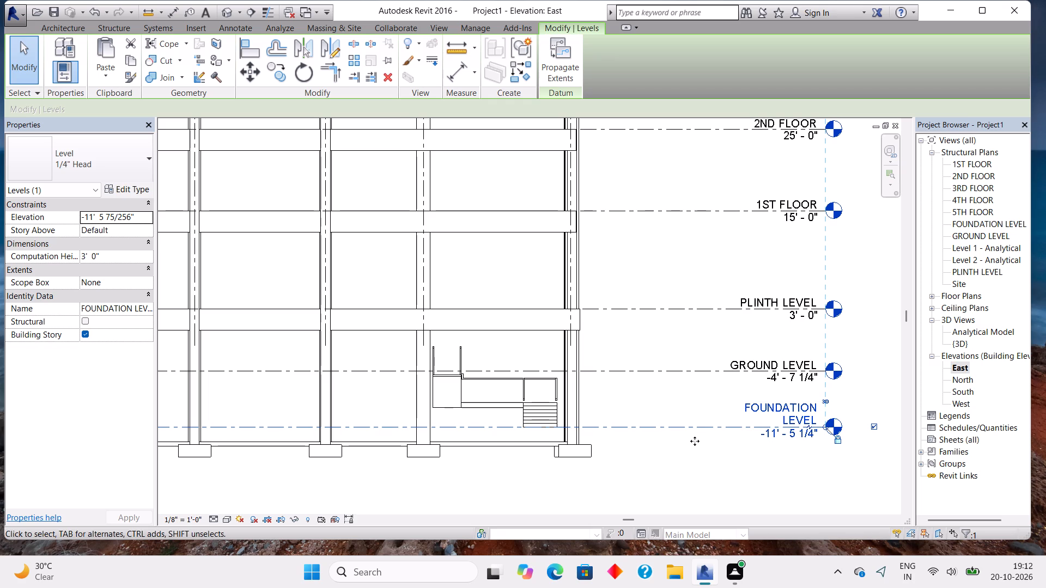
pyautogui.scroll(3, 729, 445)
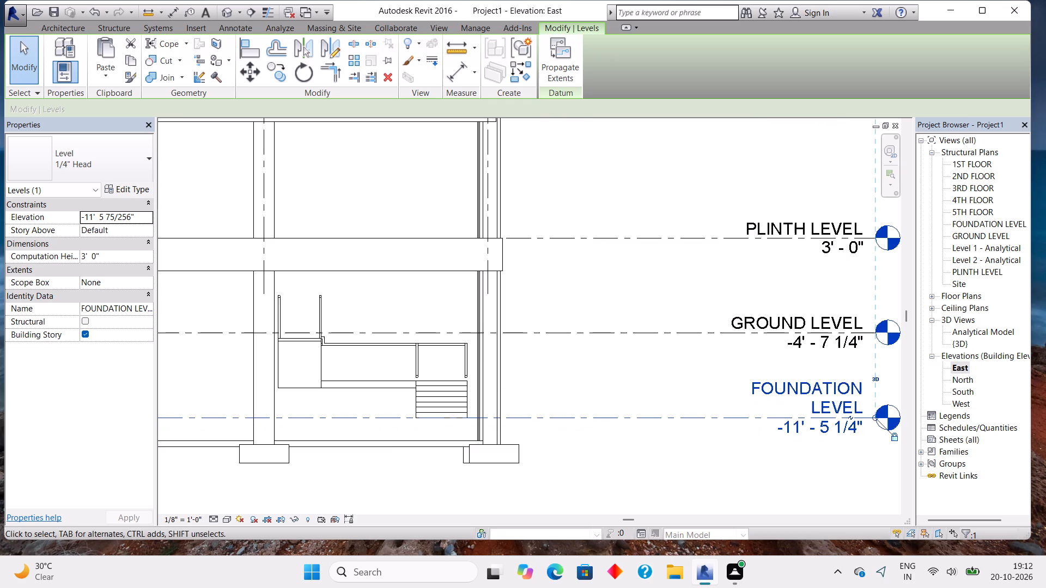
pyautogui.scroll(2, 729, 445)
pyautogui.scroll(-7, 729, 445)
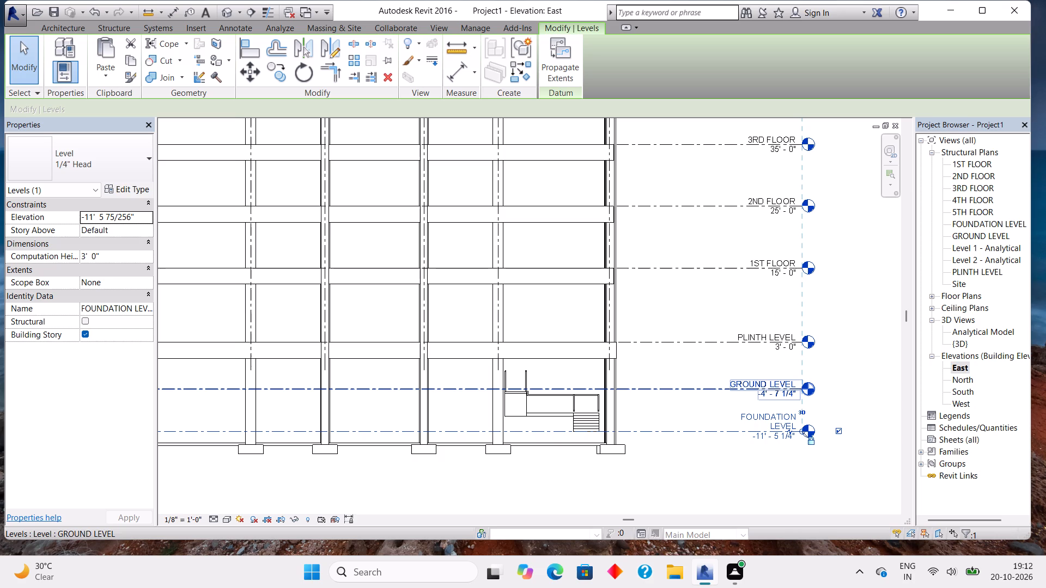
# In the 3D view, nudge the corner staircase outward toward the foundation slab's east edge, with a slight sideways adjustment.
pyautogui.click(953, 368)
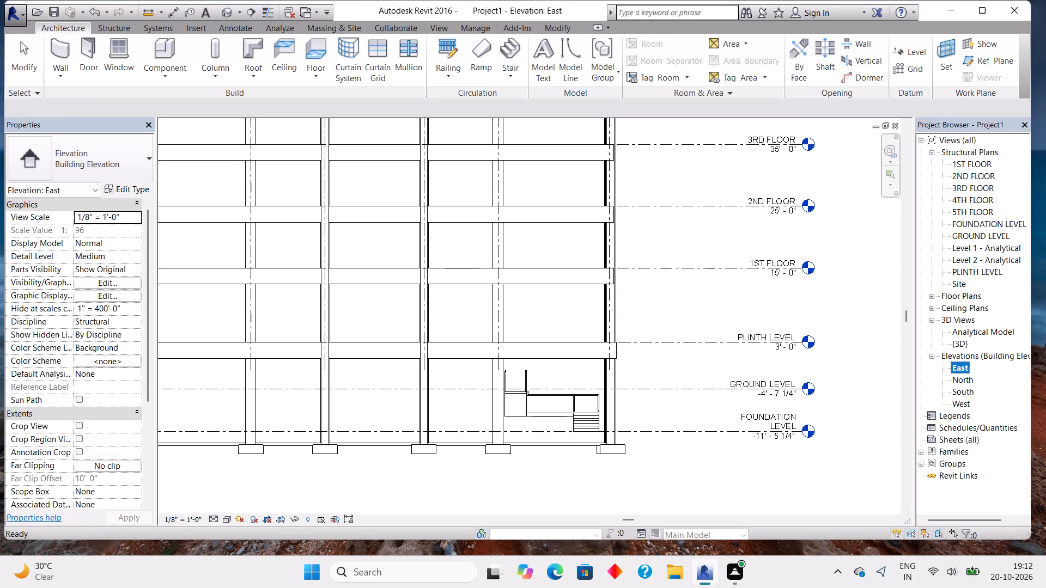
pyautogui.doubleClick(968, 347)
pyautogui.scroll(-2, 745, 407)
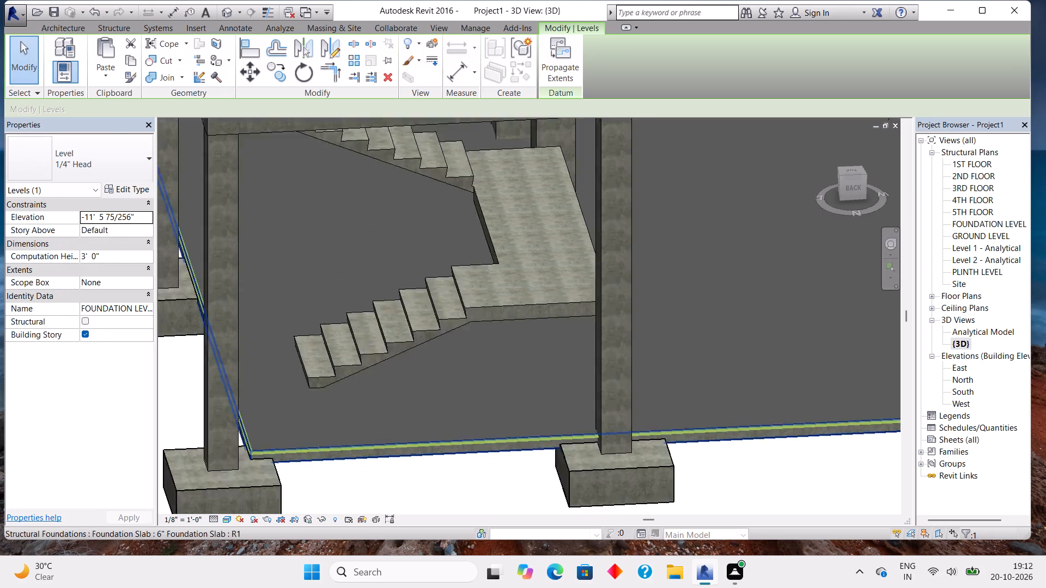
pyautogui.scroll(-6, 745, 407)
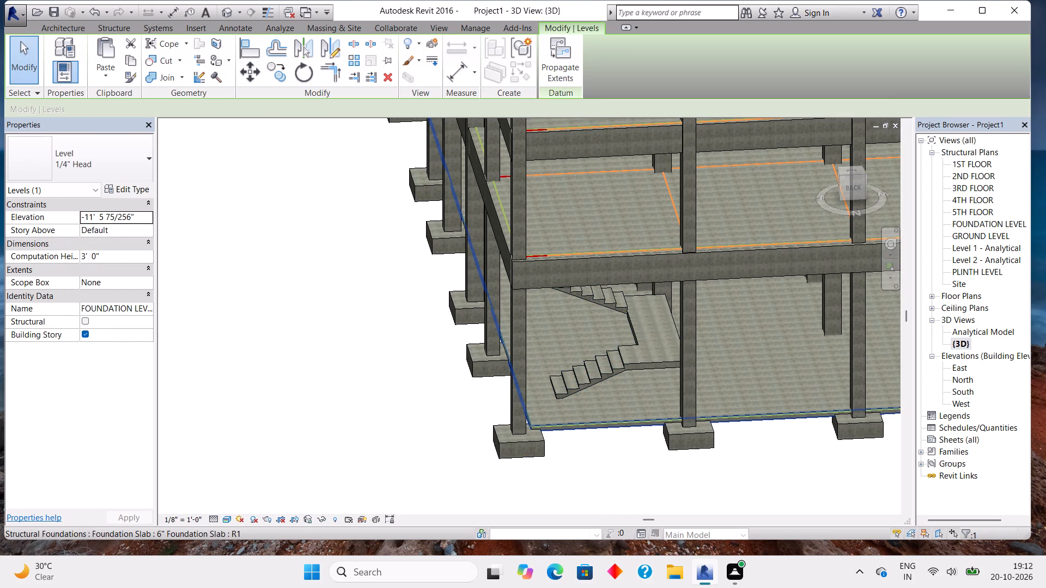
pyautogui.keyDown('shift'); pyautogui.moveTo(633, 400); pyautogui.dragTo(579, 306, button='middle'); pyautogui.keyUp('shift')
pyautogui.keyDown('shift'); pyautogui.moveTo(579, 306); pyautogui.dragTo(830, 347, button='middle'); pyautogui.keyUp('shift')
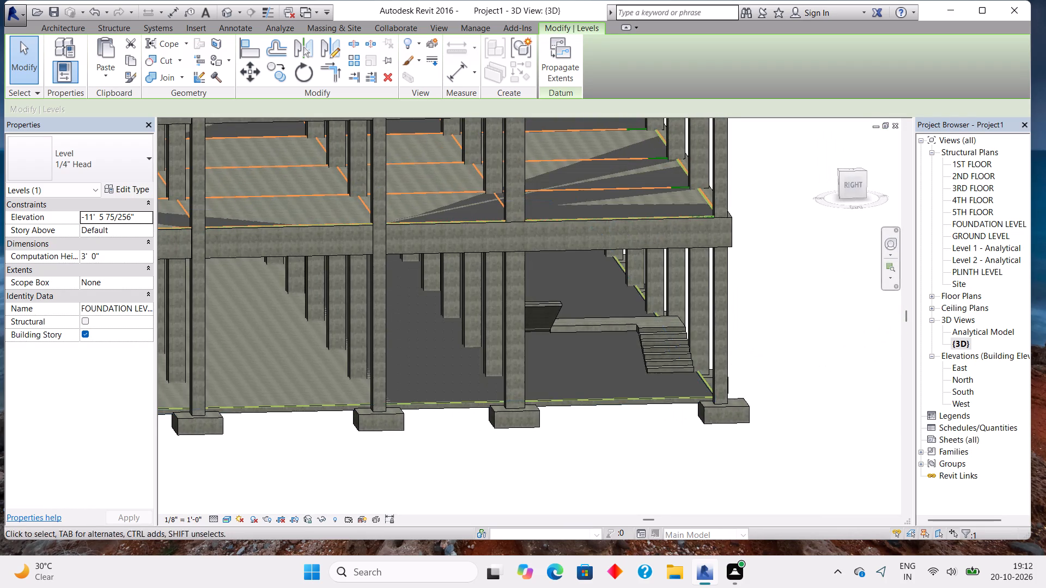
pyautogui.click(650, 353)
pyautogui.press('Down')
pyautogui.press('Down')
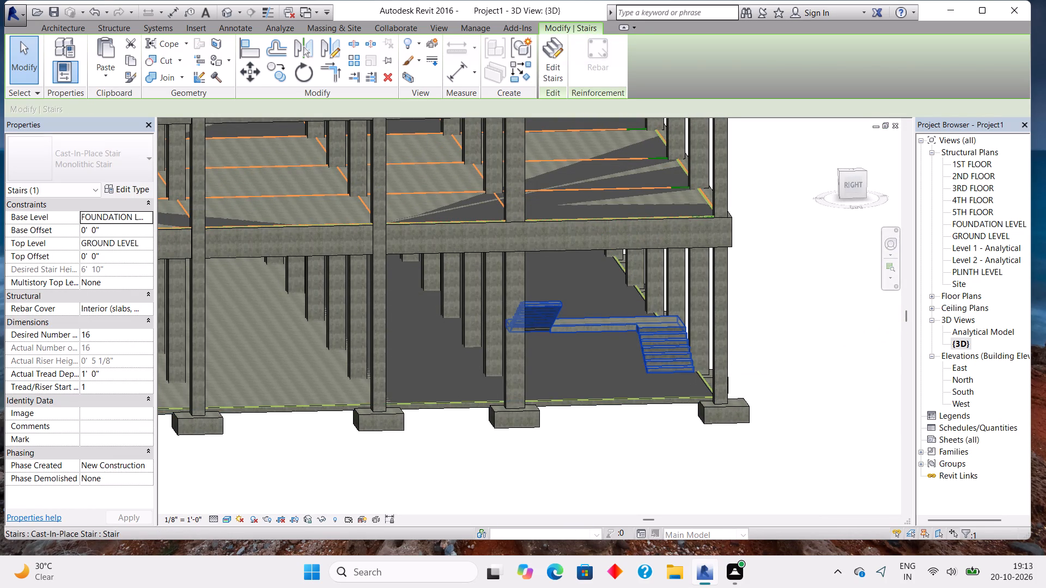
pyautogui.press('Down')
pyautogui.press('Down')
pyautogui.press('Down')
pyautogui.press('Down')
pyautogui.press('Down')
pyautogui.press('Down')
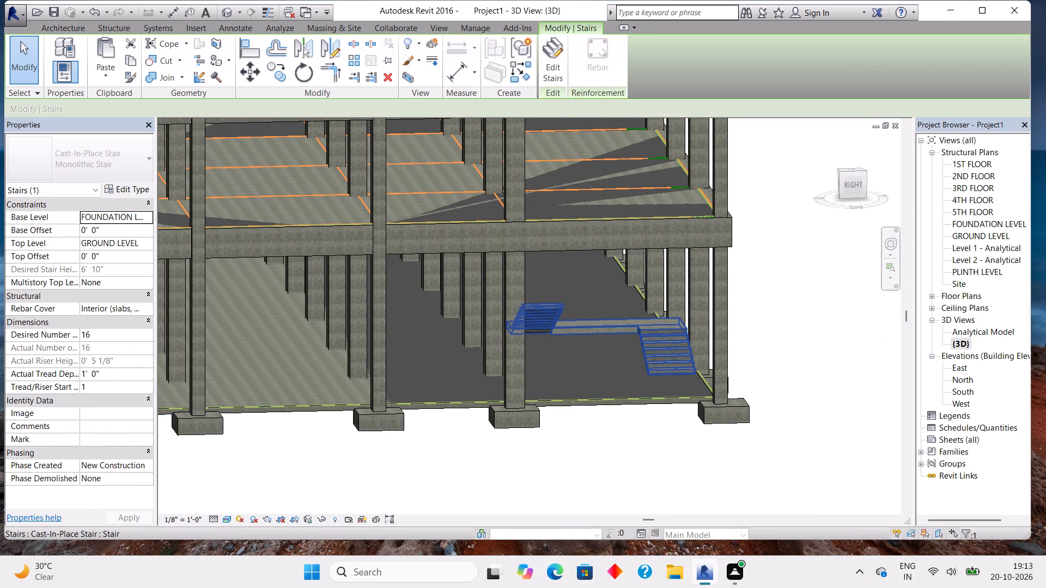
pyautogui.press('Down')
pyautogui.press('Down')
pyautogui.press('Down')
pyautogui.press('Down')
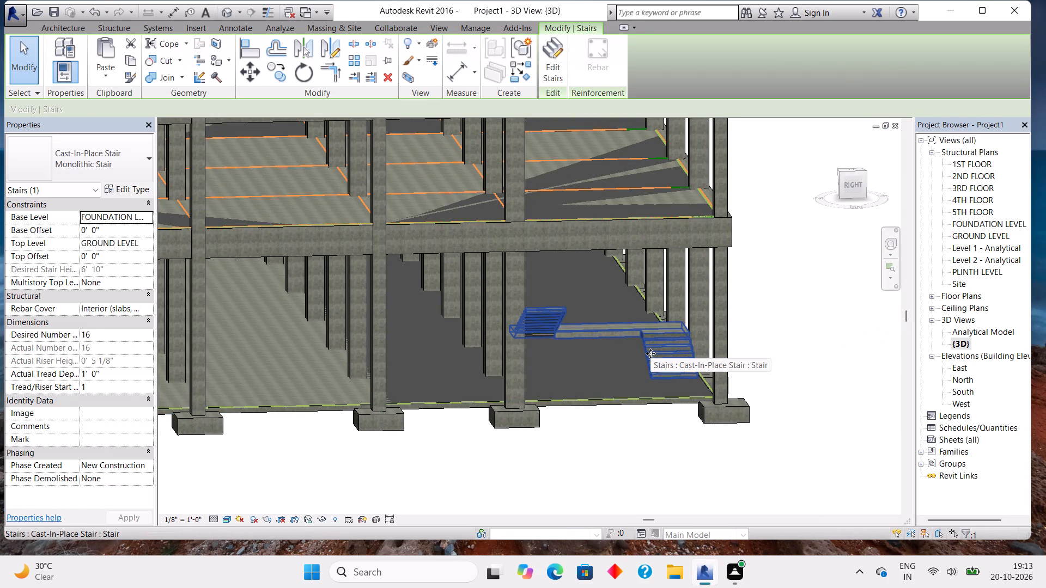
pyautogui.press('Up')
pyautogui.press('Up')
pyautogui.press('Right')
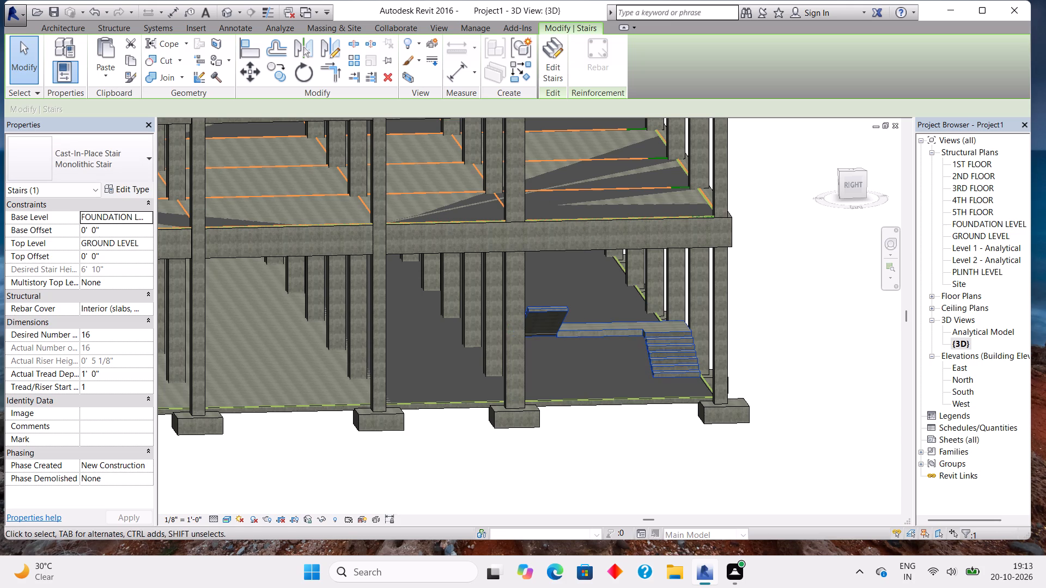
# Examine how the corner staircase sits between the columns, slab edge and floor above from the back of the building.
pyautogui.moveTo(830, 421); pyautogui.dragTo(589, 430, button='middle')
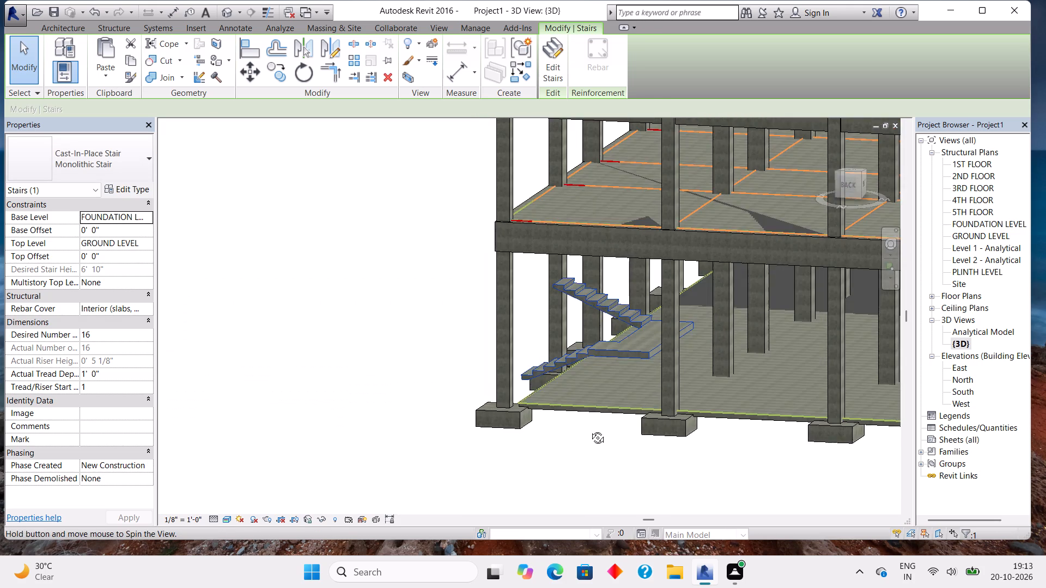
pyautogui.moveTo(589, 430); pyautogui.dragTo(618, 420, button='middle')
pyautogui.keyDown('shift'); pyautogui.moveTo(802, 462); pyautogui.dragTo(764, 462, button='middle'); pyautogui.keyUp('shift')
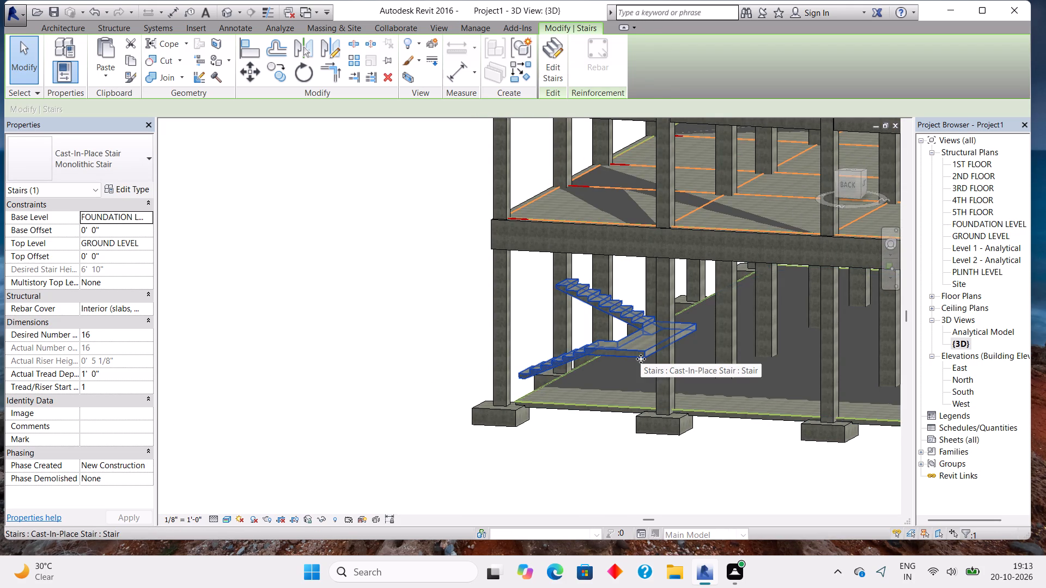
pyautogui.click(641, 359)
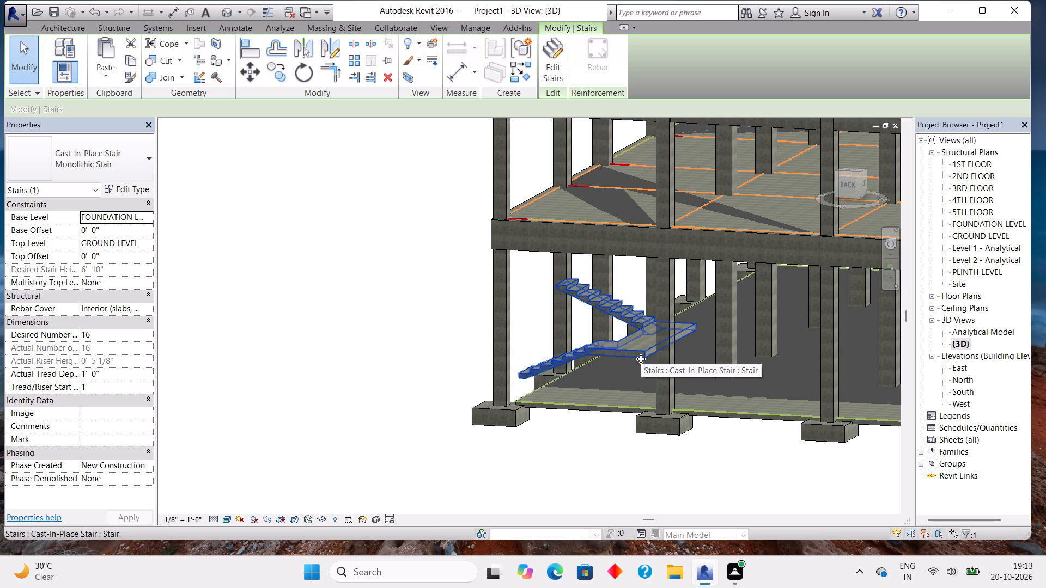
pyautogui.scroll(-10, 641, 359)
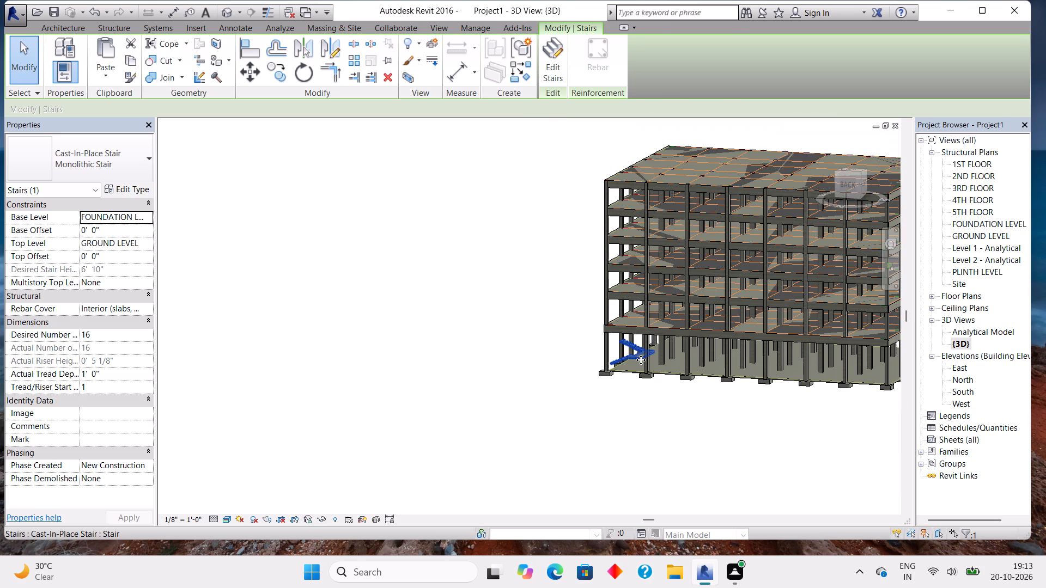
pyautogui.scroll(-1, 641, 360)
pyautogui.moveTo(641, 360); pyautogui.dragTo(668, 408, button='middle')
pyautogui.scroll(-1, 668, 409)
pyautogui.scroll(5, 668, 409)
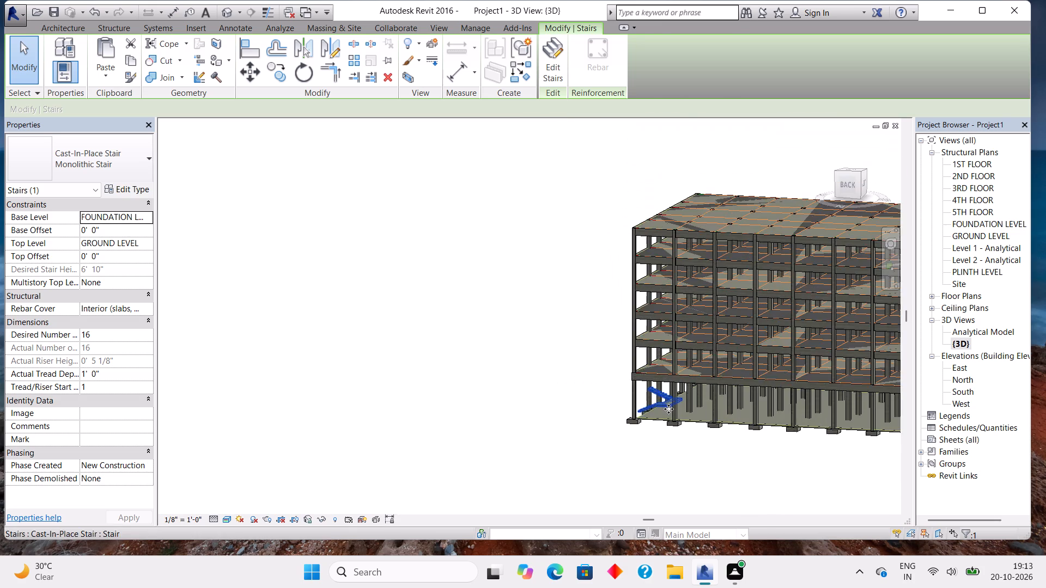
pyautogui.scroll(10, 668, 409)
# Copy the corner staircase above the foundation slab and paste it aligned to the GROUND LEVEL and PLINTH LEVEL.
pyautogui.click(673, 388)
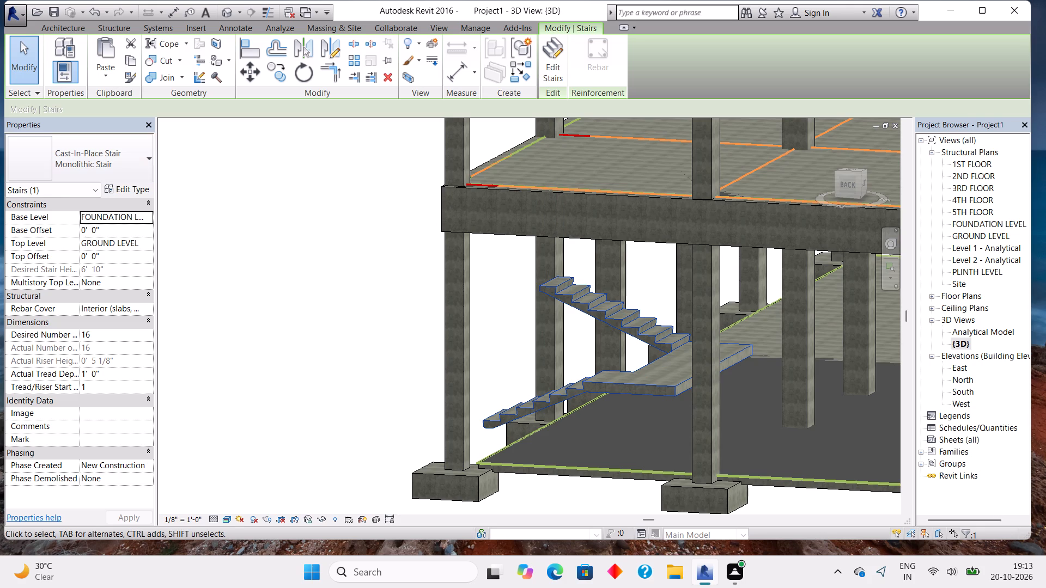
pyautogui.click(668, 385)
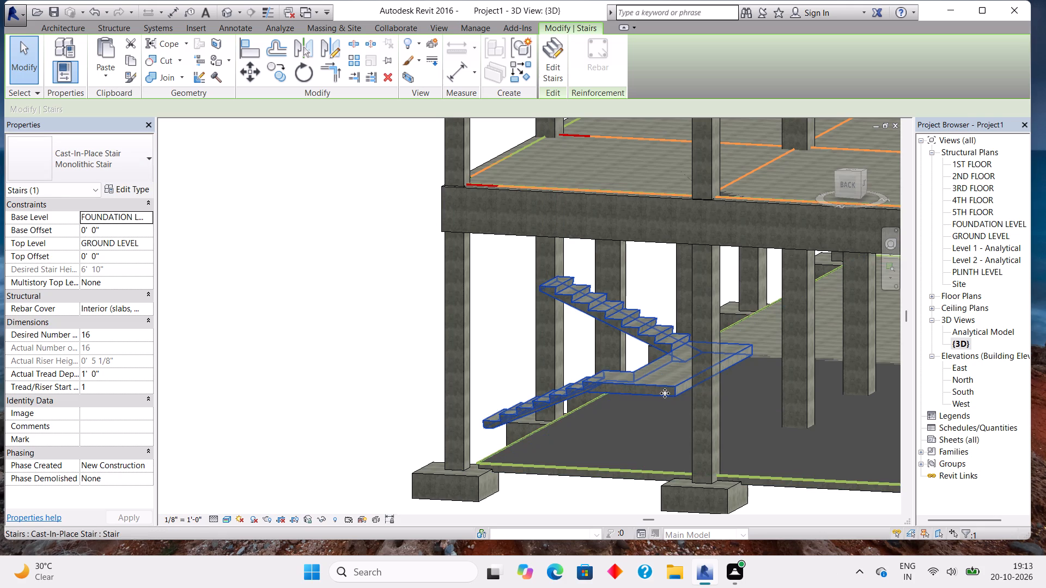
pyautogui.click(139, 61)
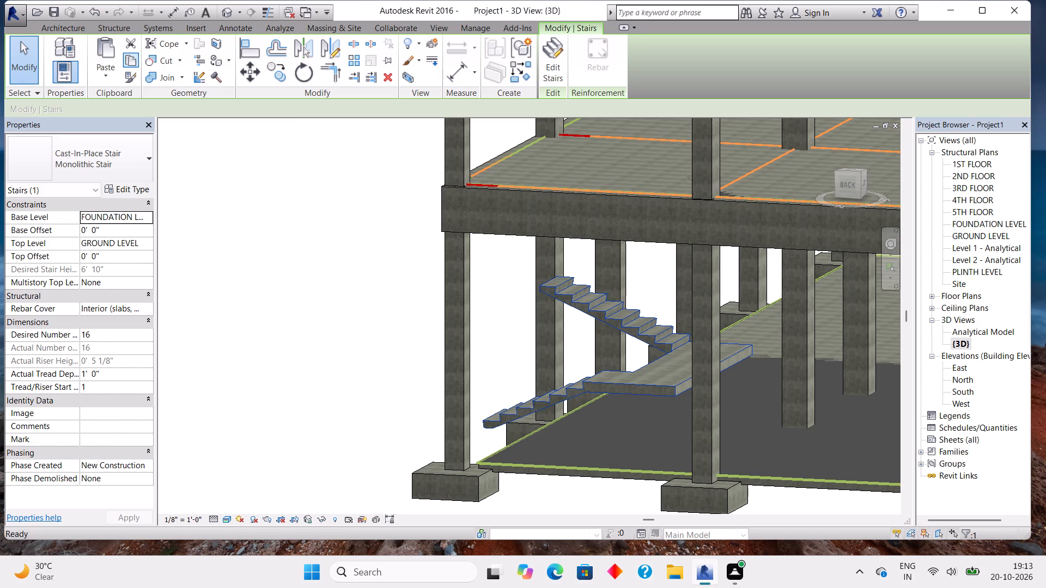
pyautogui.click(127, 57)
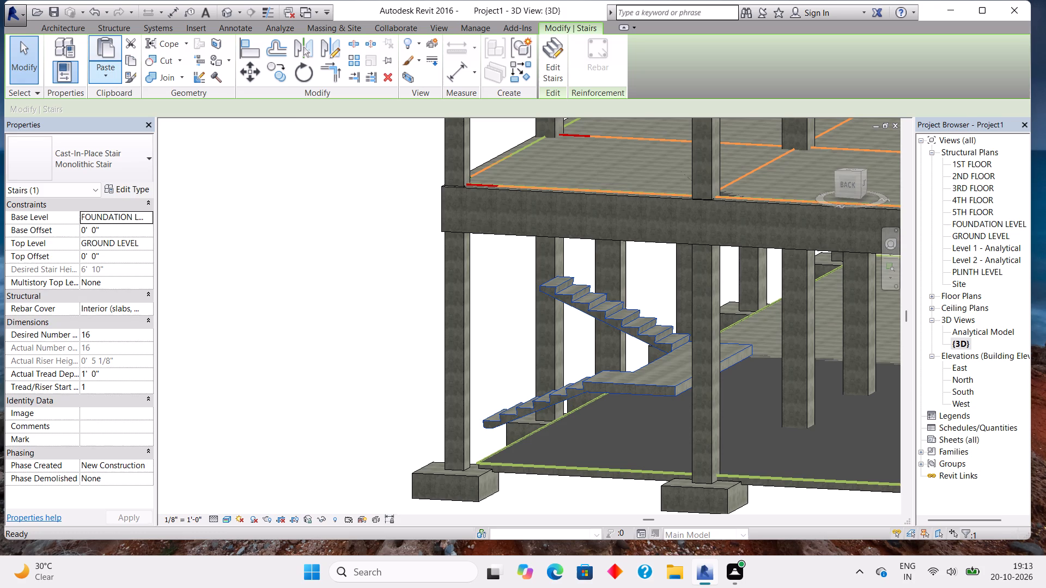
pyautogui.click(102, 73)
pyautogui.click(129, 122)
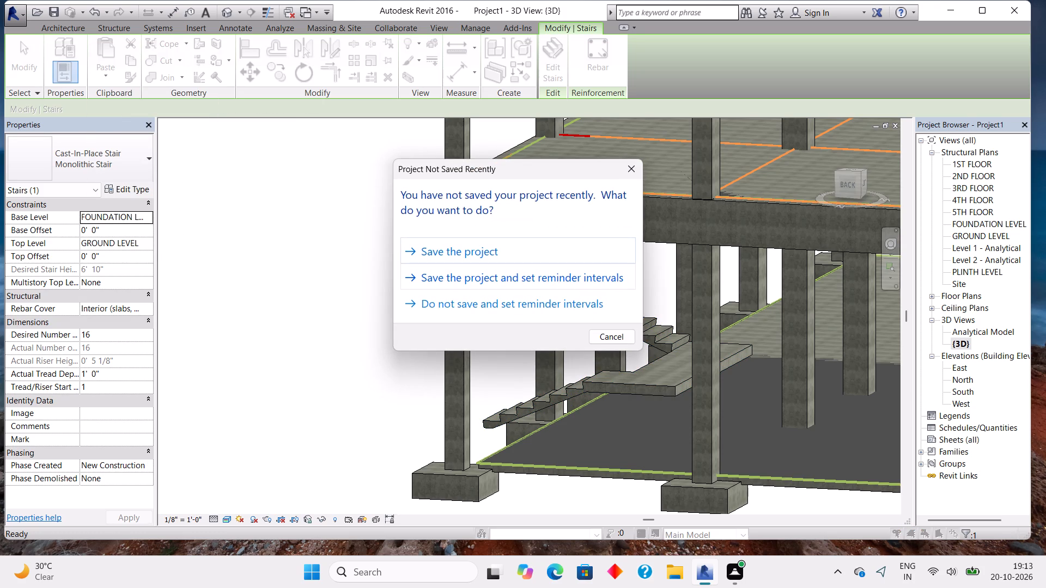
pyautogui.click(620, 173)
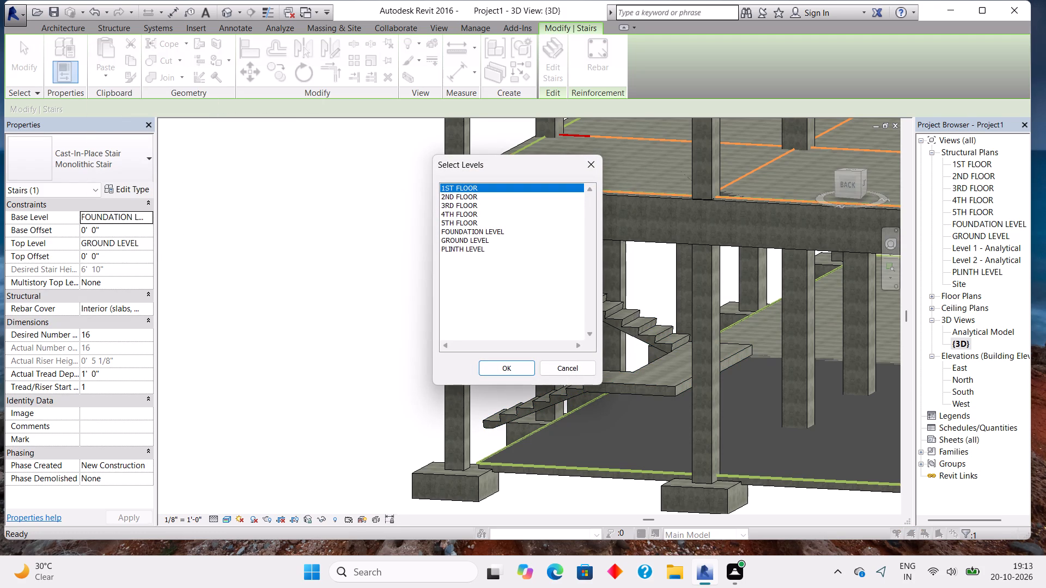
pyautogui.moveTo(476, 186); pyautogui.dragTo(490, 218)
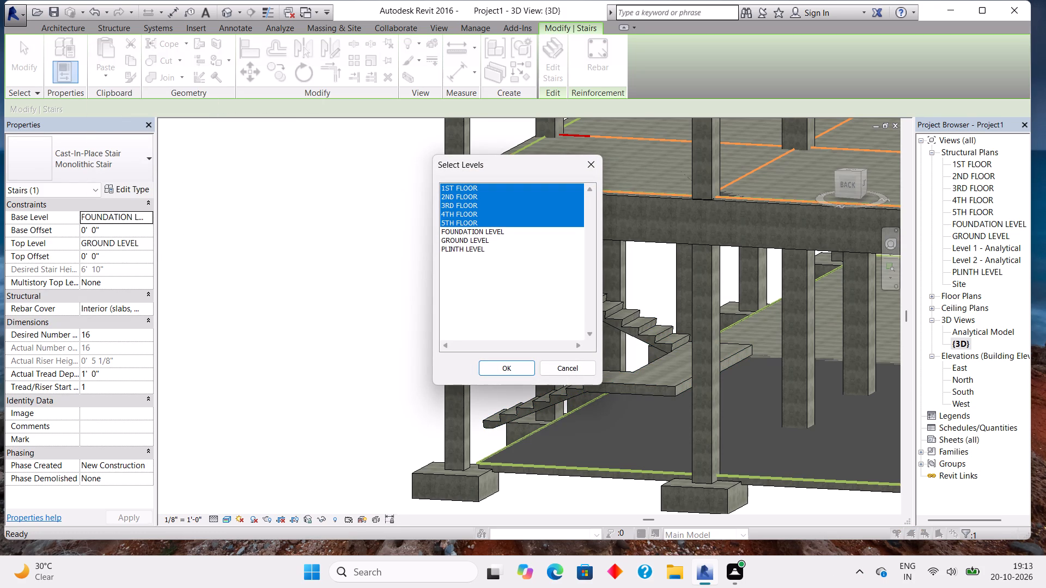
pyautogui.moveTo(490, 218); pyautogui.dragTo(491, 222)
pyautogui.click(485, 237)
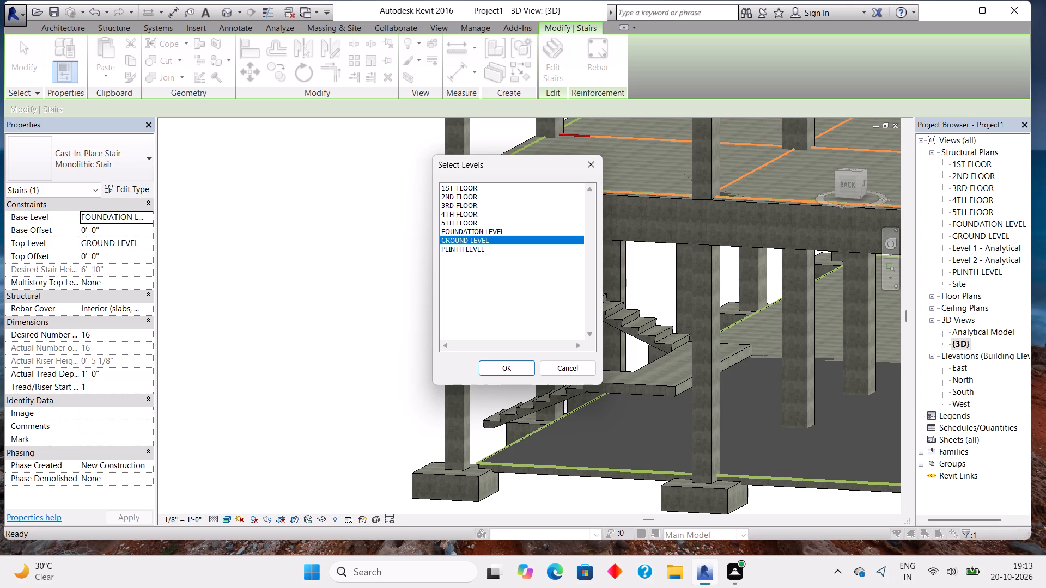
pyautogui.moveTo(505, 241); pyautogui.dragTo(475, 188)
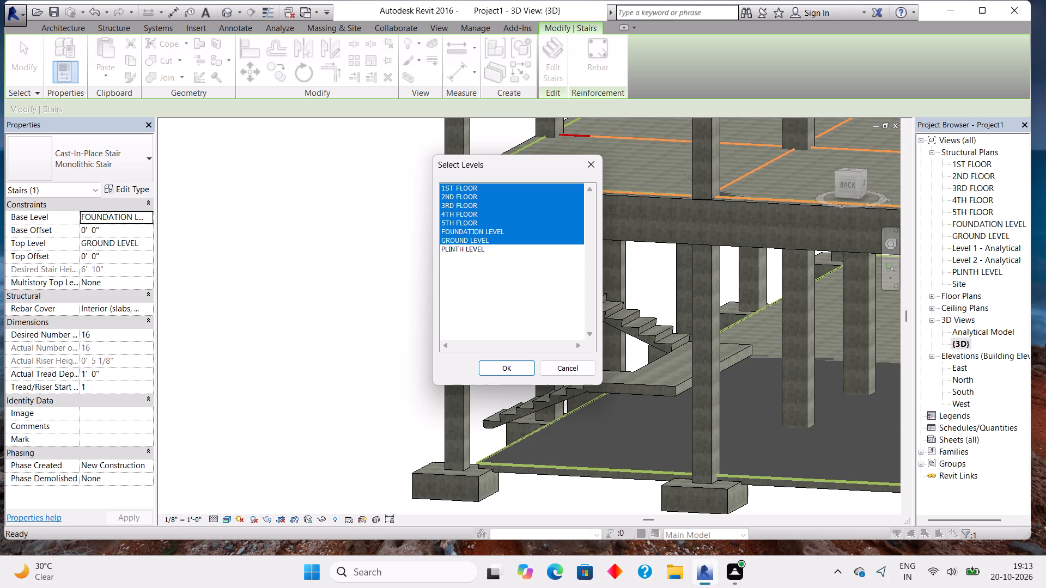
pyautogui.click(489, 235)
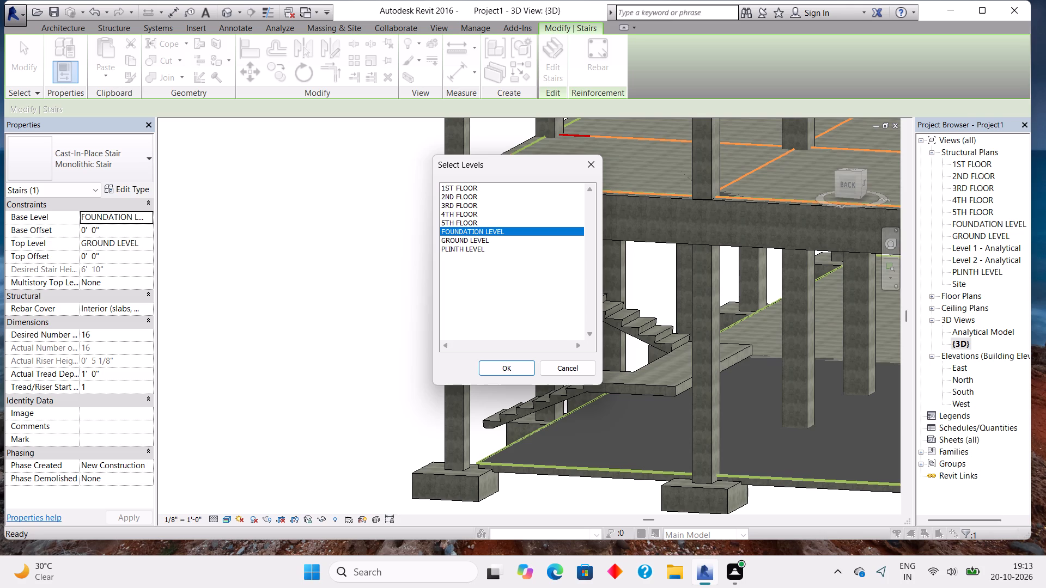
pyautogui.moveTo(442, 187); pyautogui.dragTo(480, 227)
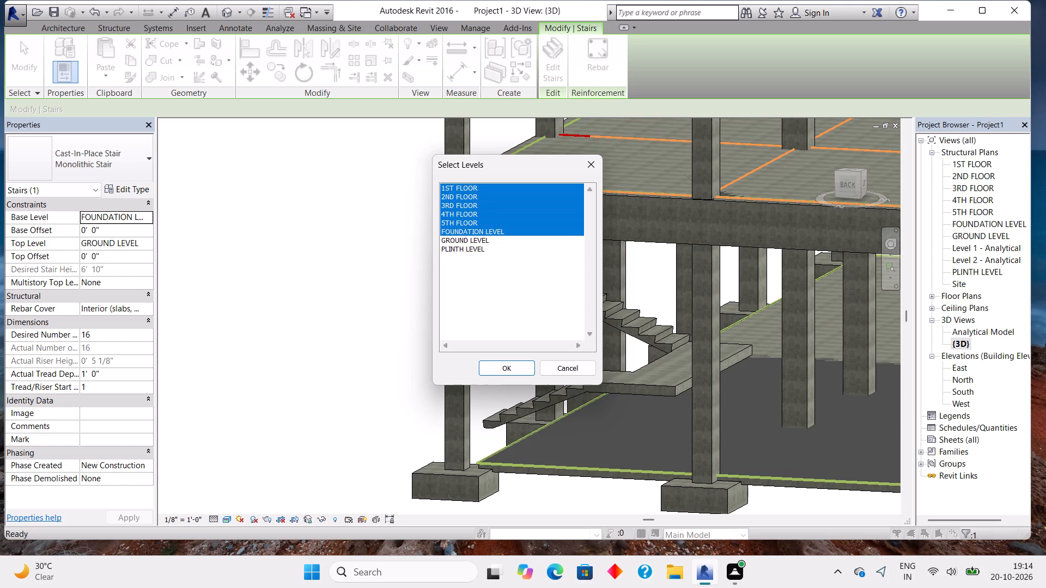
pyautogui.moveTo(480, 227); pyautogui.dragTo(480, 222)
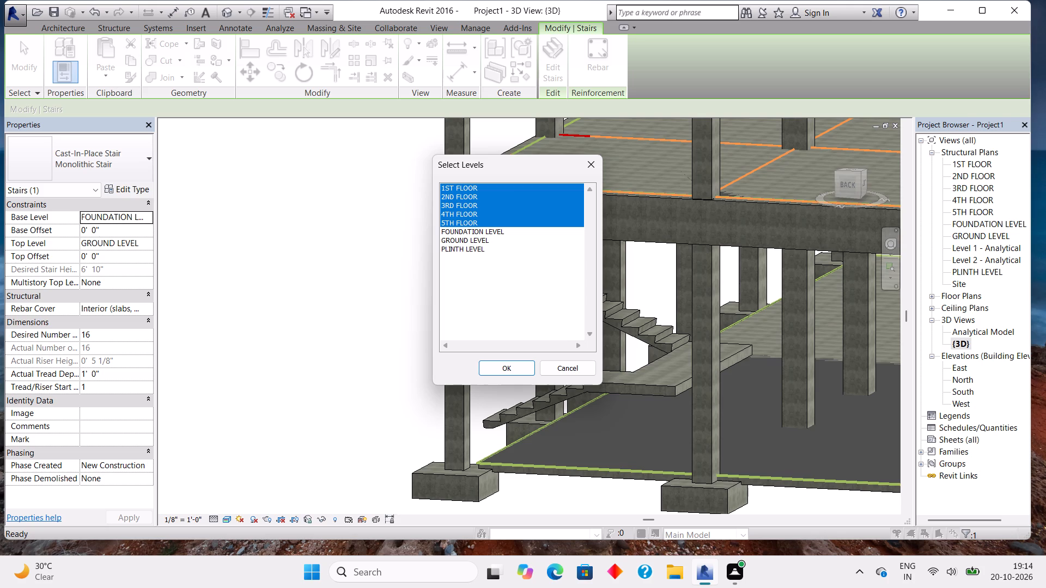
pyautogui.moveTo(439, 238); pyautogui.dragTo(459, 255)
pyautogui.moveTo(449, 241); pyautogui.dragTo(458, 248)
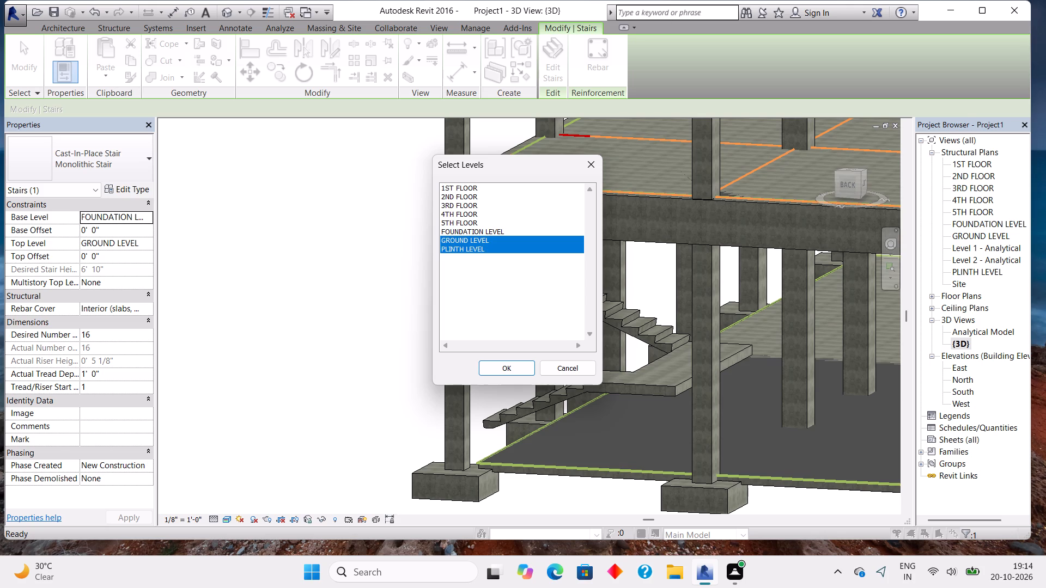
pyautogui.click(500, 364)
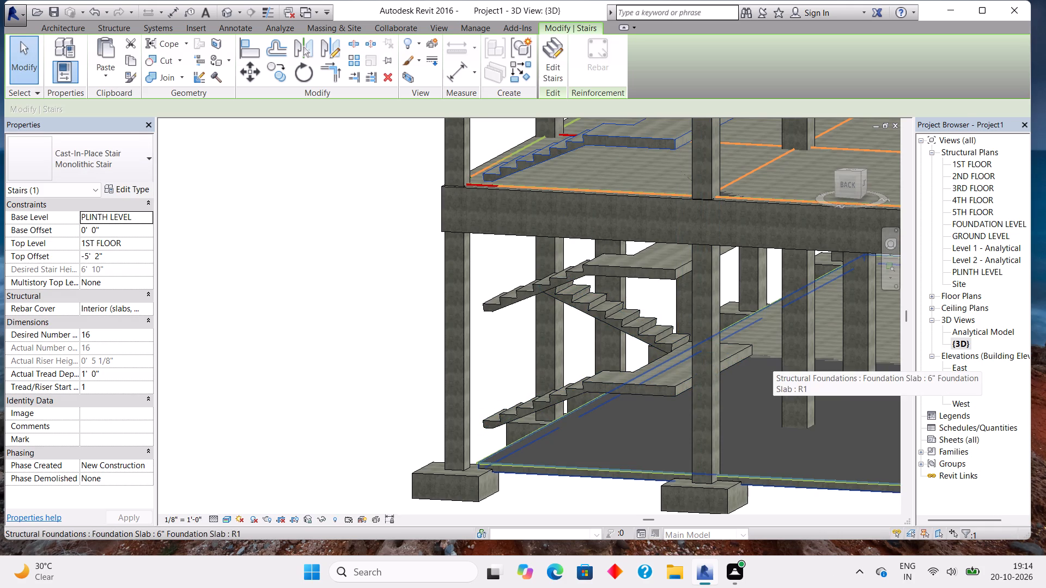
# Examine from several sides how the stacked corner staircases meet each other, the columns and the floor beam.
pyautogui.keyDown('shift'); pyautogui.moveTo(828, 413); pyautogui.dragTo(796, 383, button='middle'); pyautogui.keyUp('shift')
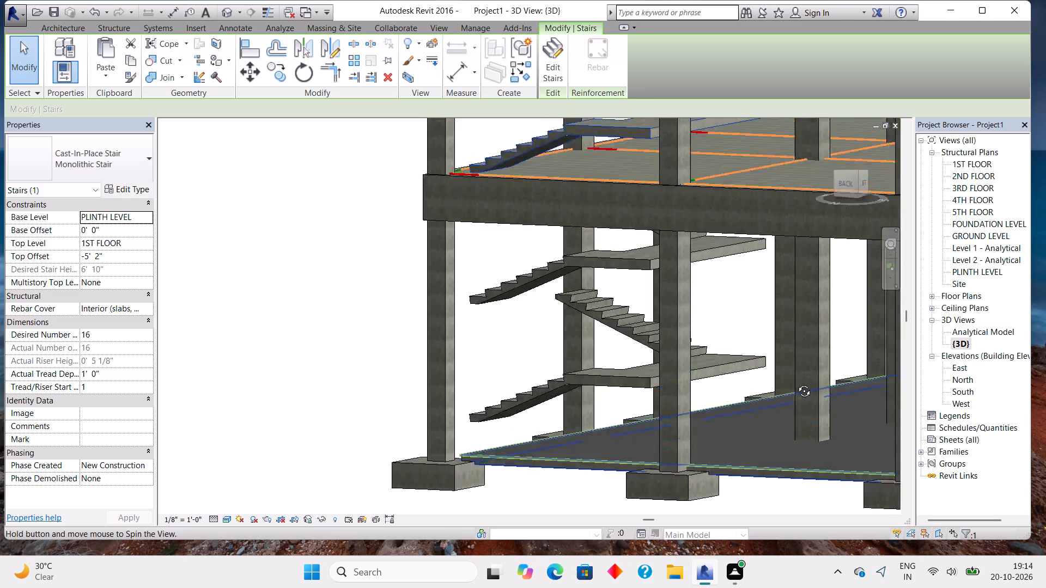
pyautogui.keyDown('shift'); pyautogui.moveTo(796, 383); pyautogui.dragTo(808, 381, button='middle'); pyautogui.keyUp('shift')
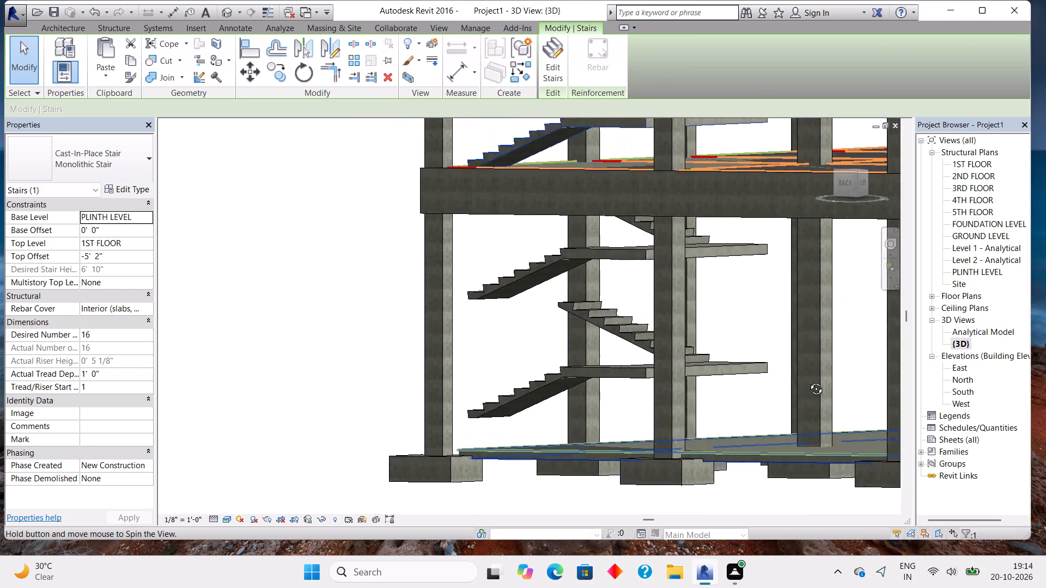
pyautogui.keyDown('shift'); pyautogui.moveTo(808, 381); pyautogui.dragTo(956, 414, button='middle'); pyautogui.keyUp('shift')
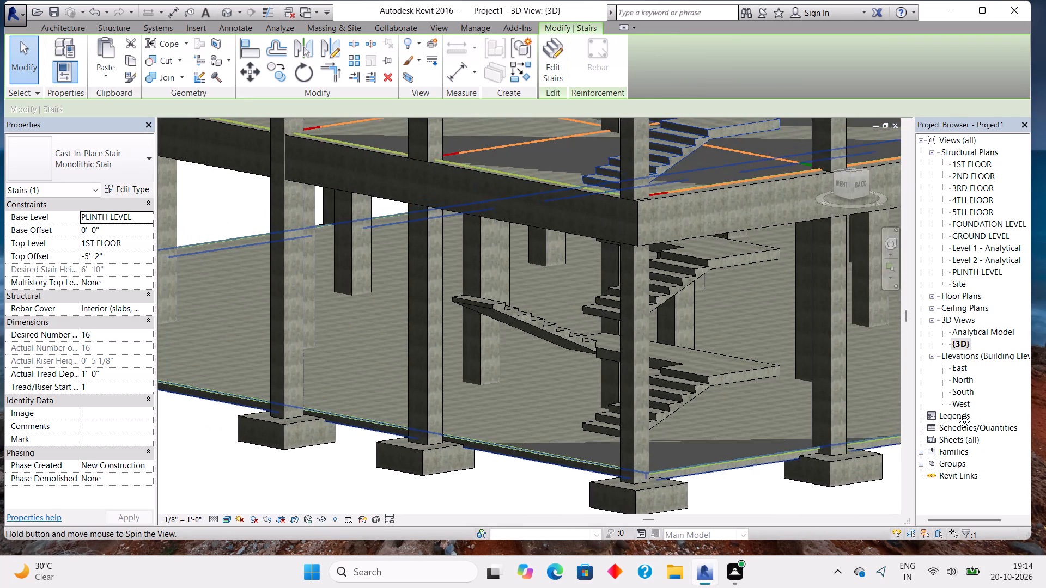
pyautogui.keyDown('shift'); pyautogui.moveTo(956, 414); pyautogui.dragTo(952, 397, button='middle'); pyautogui.keyUp('shift')
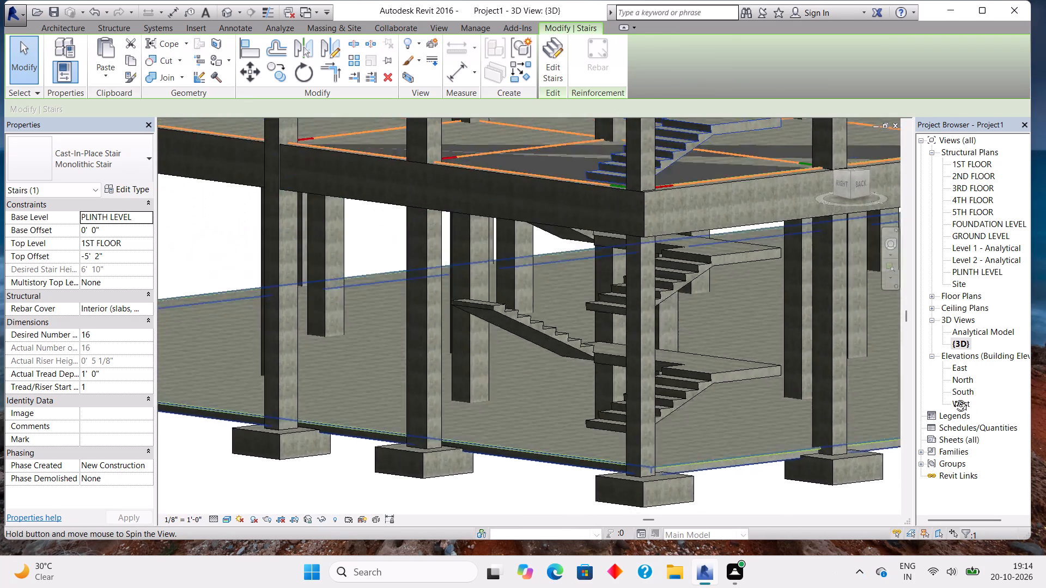
pyautogui.keyDown('shift'); pyautogui.moveTo(952, 397); pyautogui.dragTo(816, 412, button='middle'); pyautogui.keyUp('shift')
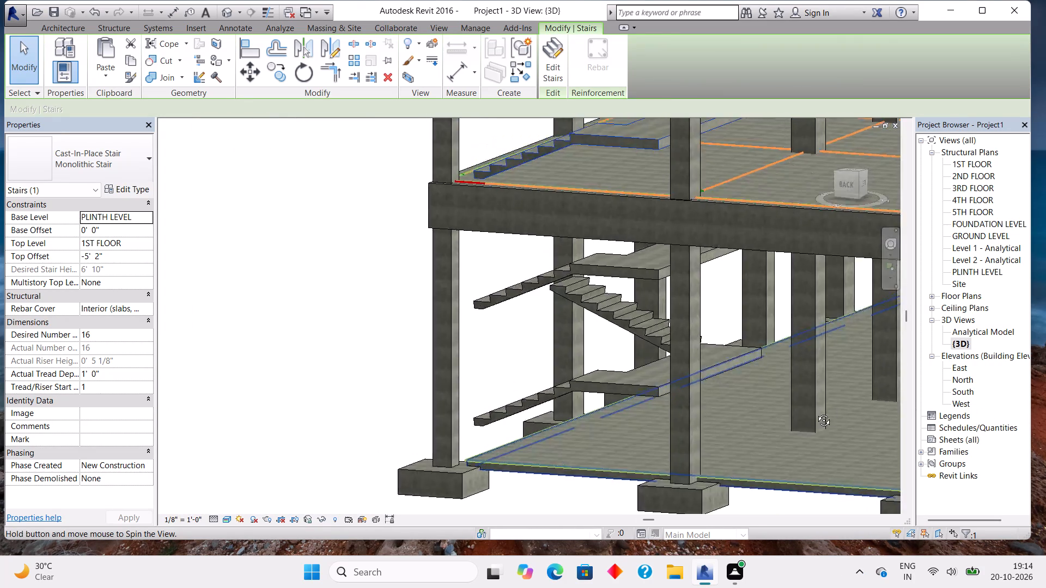
pyautogui.keyDown('shift'); pyautogui.moveTo(816, 412); pyautogui.dragTo(962, 383, button='middle'); pyautogui.keyUp('shift')
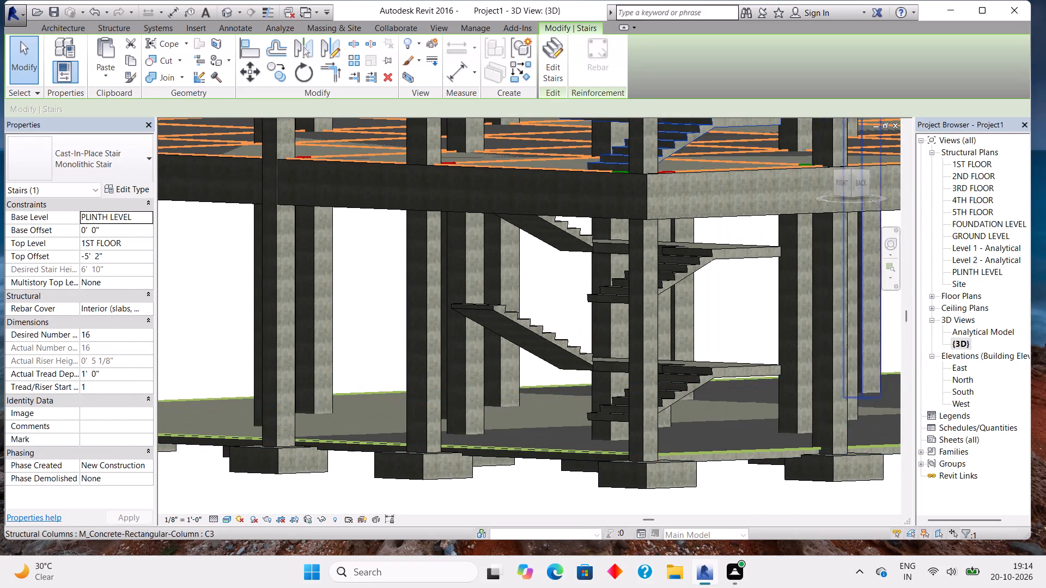
pyautogui.moveTo(859, 366); pyautogui.dragTo(751, 362, button='middle')
pyautogui.keyDown('shift'); pyautogui.moveTo(784, 364); pyautogui.dragTo(765, 376, button='middle'); pyautogui.keyUp('shift')
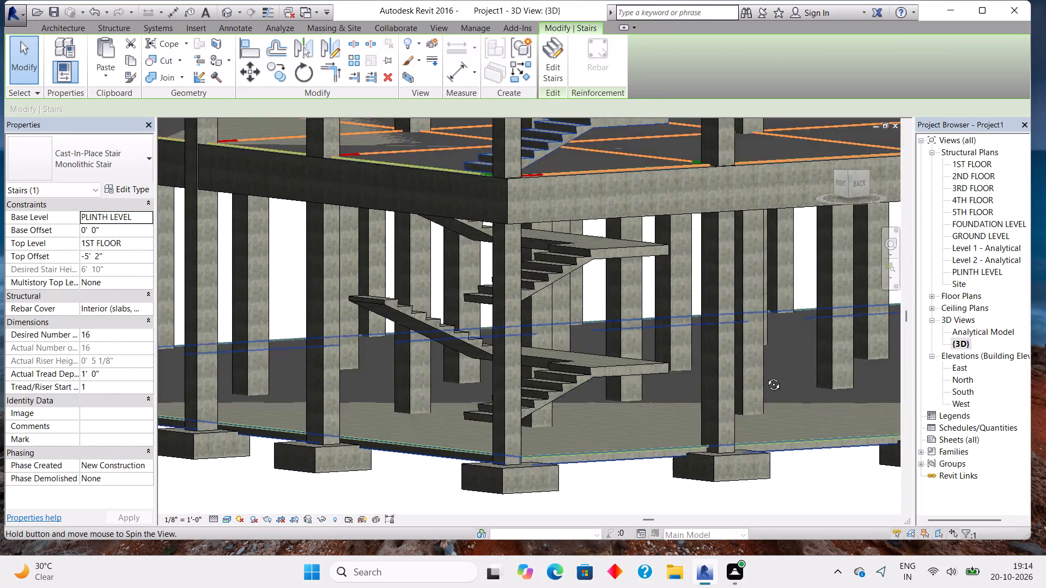
pyautogui.keyDown('shift'); pyautogui.moveTo(765, 376); pyautogui.dragTo(720, 450, button='middle'); pyautogui.keyUp('shift')
pyautogui.scroll(-4, 582, 328)
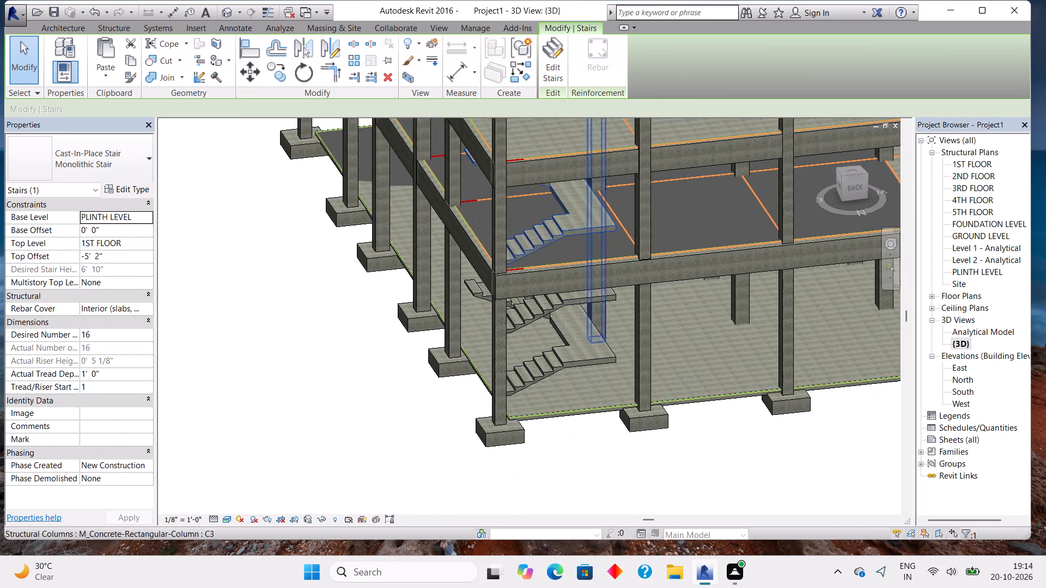
pyautogui.moveTo(600, 307); pyautogui.dragTo(531, 222, button='middle')
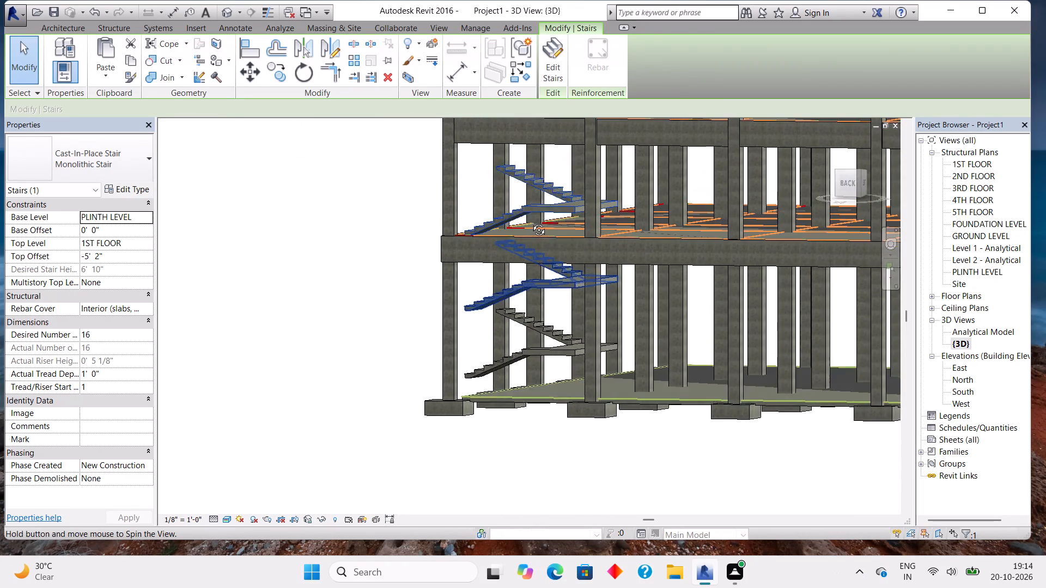
pyautogui.moveTo(531, 222); pyautogui.dragTo(588, 241, button='middle')
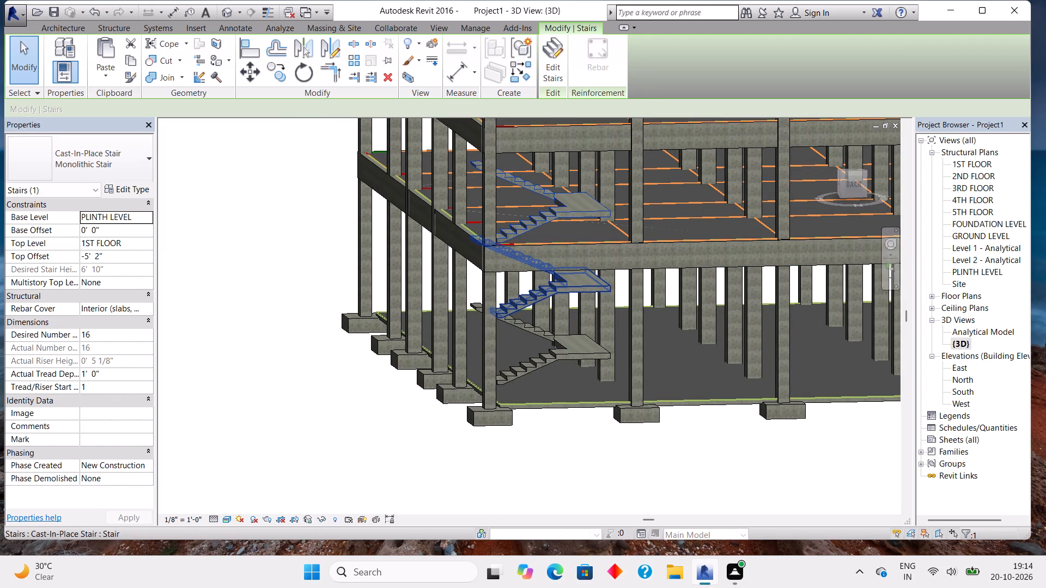
# Copy the GROUND LEVEL staircase and paste it aligned to the 1ST FLOOR through 5TH FLOOR levels.
pyautogui.click(599, 279)
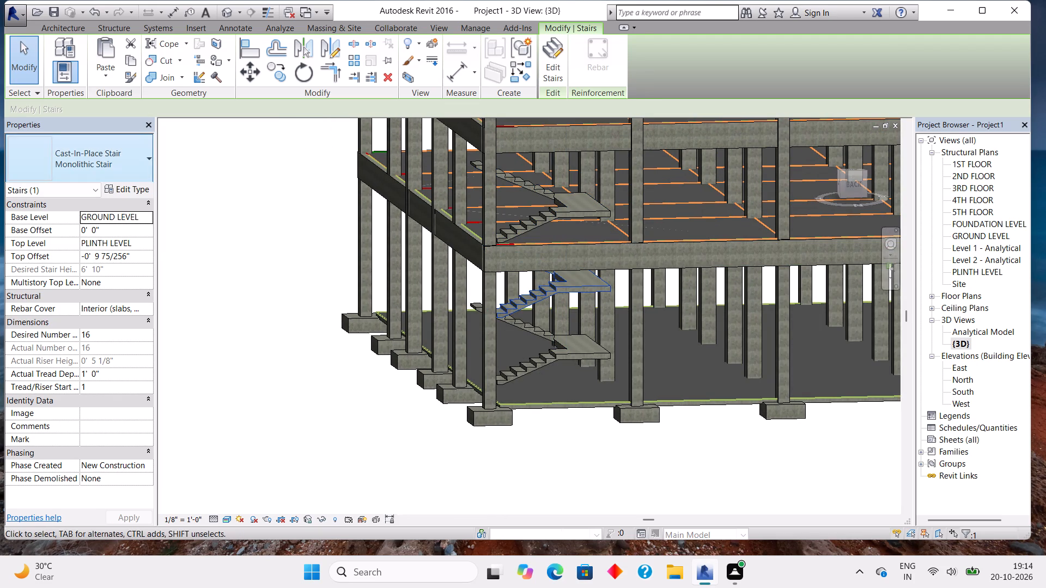
pyautogui.click(124, 57)
pyautogui.click(113, 75)
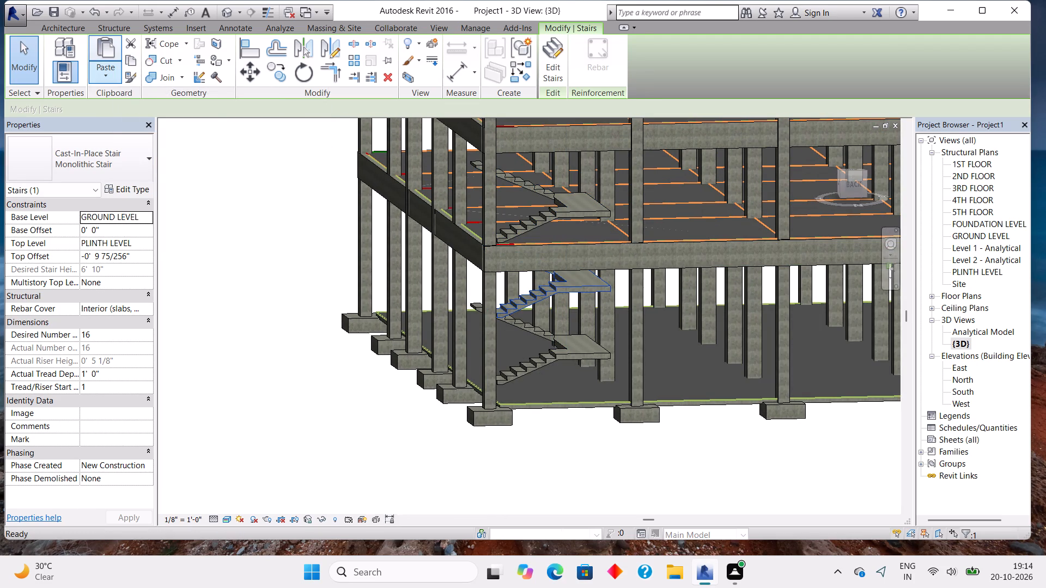
pyautogui.click(143, 129)
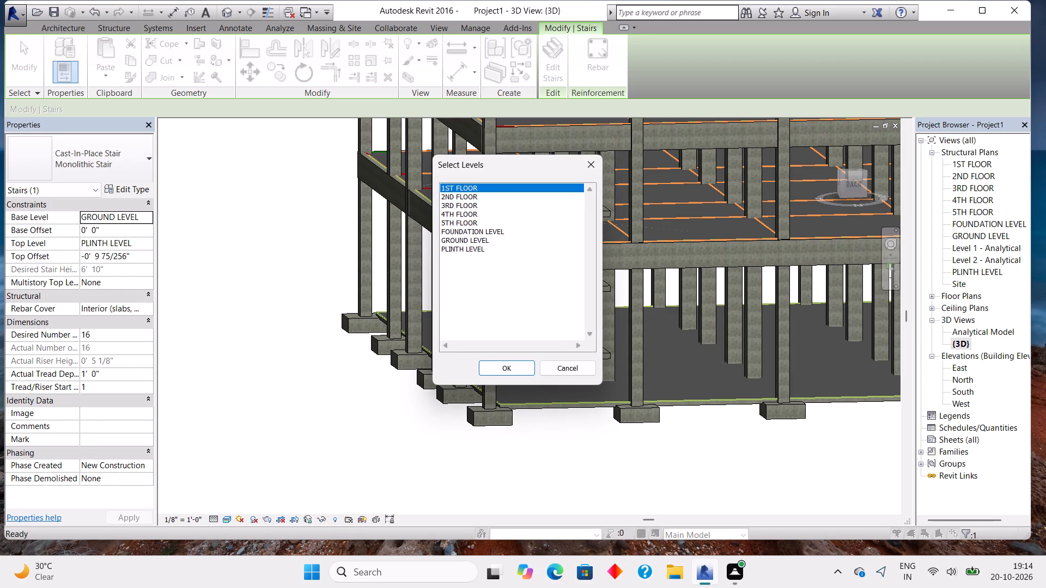
pyautogui.moveTo(449, 188); pyautogui.dragTo(466, 218)
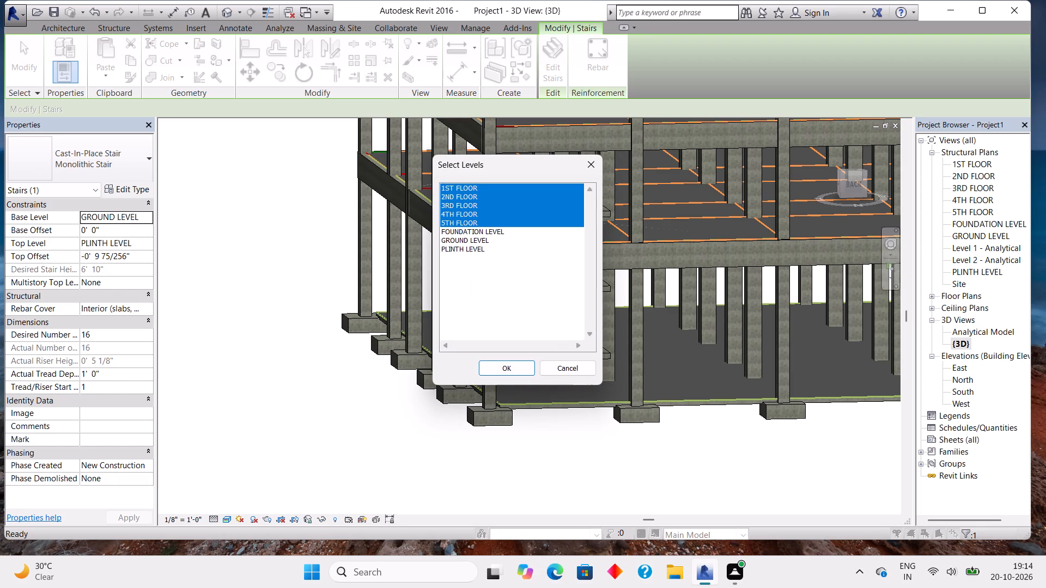
pyautogui.moveTo(466, 218); pyautogui.dragTo(470, 222)
pyautogui.click(500, 364)
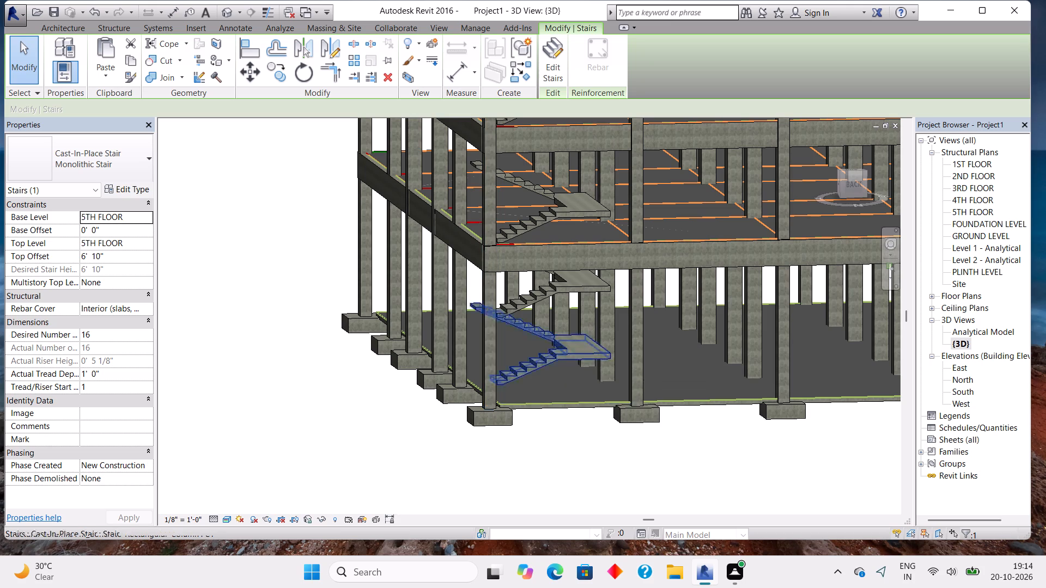
# Delete the 5TH FLOOR staircase copy standing on top of the roof slab.
pyautogui.scroll(-7, 724, 494)
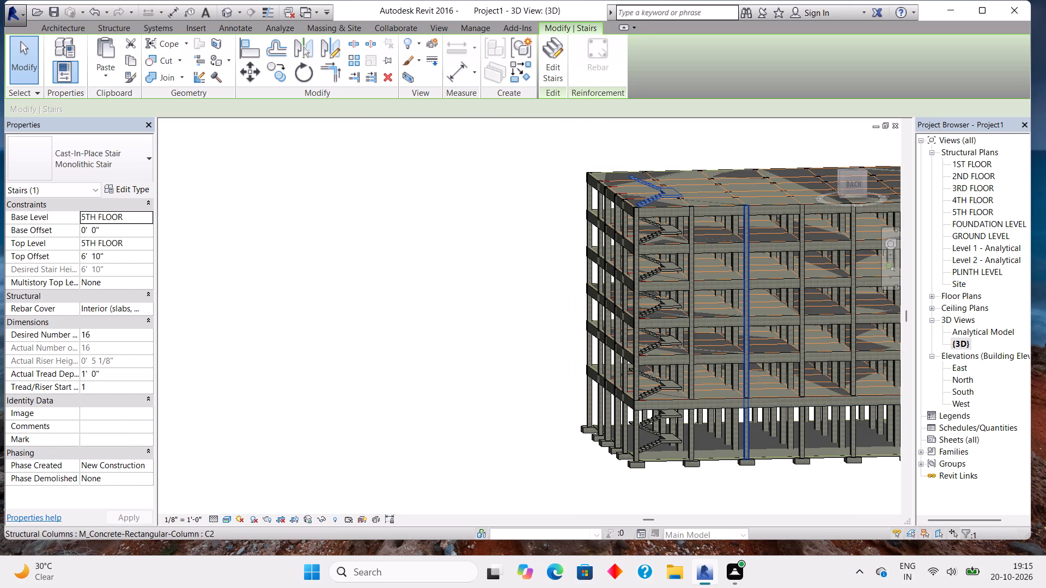
pyautogui.moveTo(749, 372); pyautogui.dragTo(726, 473, button='middle')
pyautogui.click(637, 293)
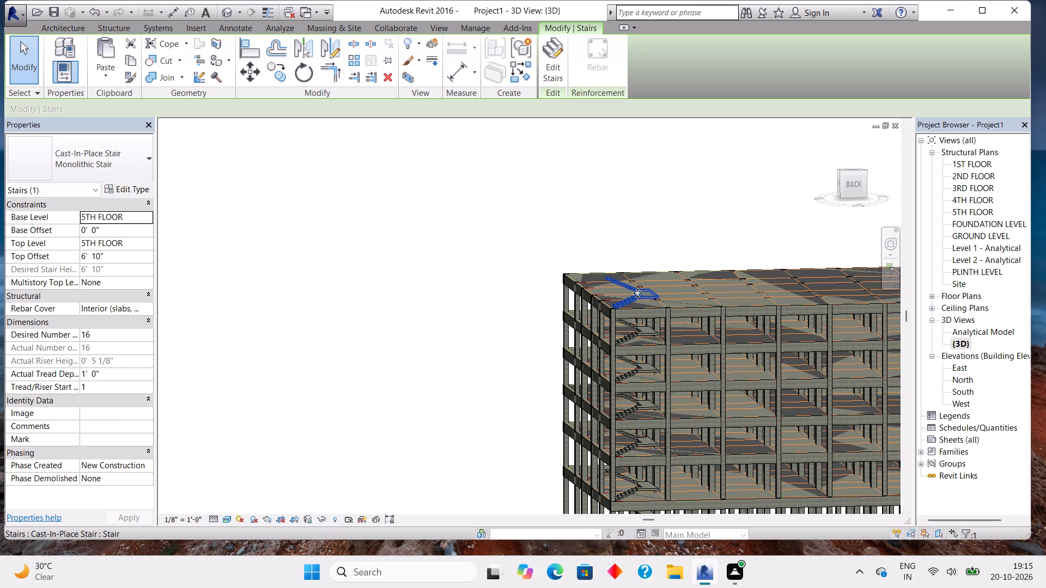
pyautogui.press('Delete')
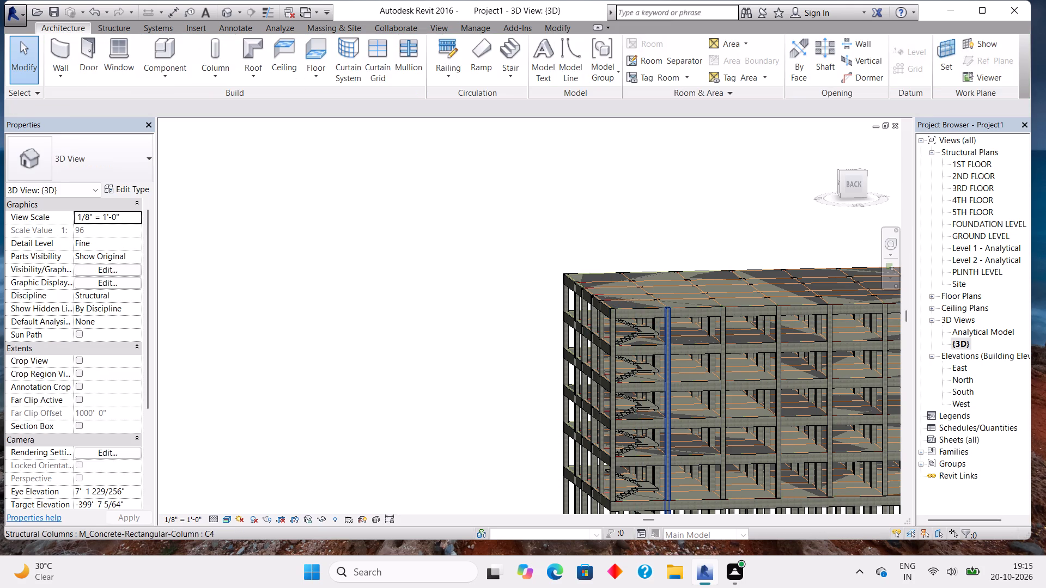
# Examine the stacked corner staircases from the upper floors down to the foundation slab.
pyautogui.scroll(8, 670, 383)
pyautogui.moveTo(733, 427); pyautogui.dragTo(714, 409, button='middle')
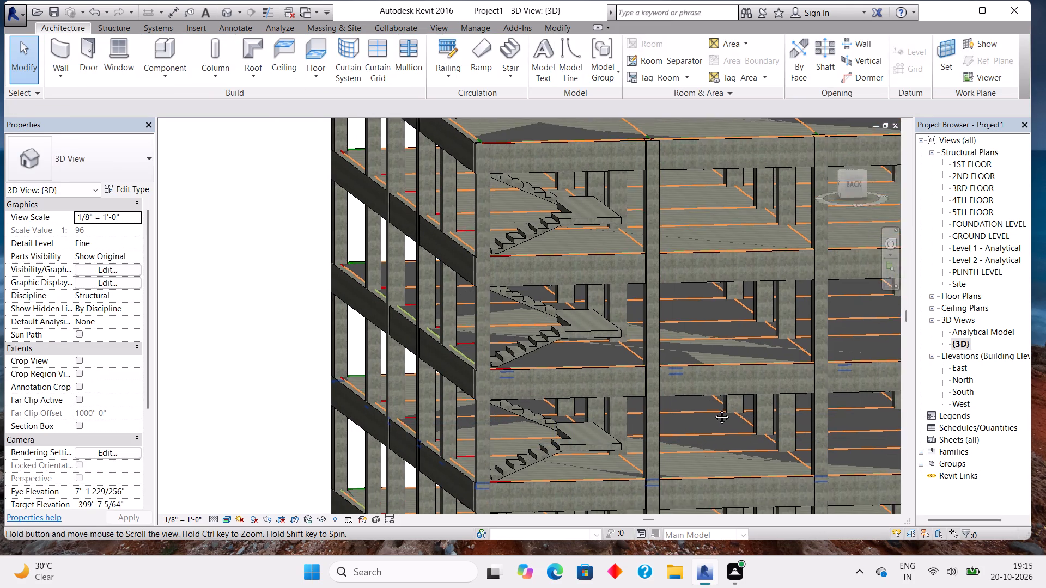
pyautogui.moveTo(714, 409); pyautogui.dragTo(616, 268, button='middle')
pyautogui.scroll(-1, 642, 353)
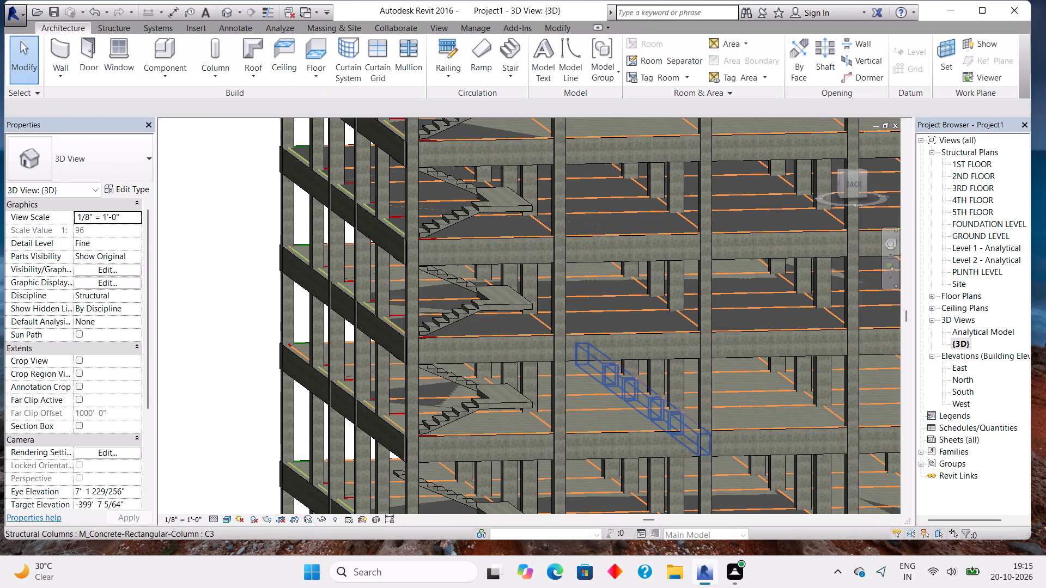
pyautogui.moveTo(709, 443); pyautogui.dragTo(703, 274, button='middle')
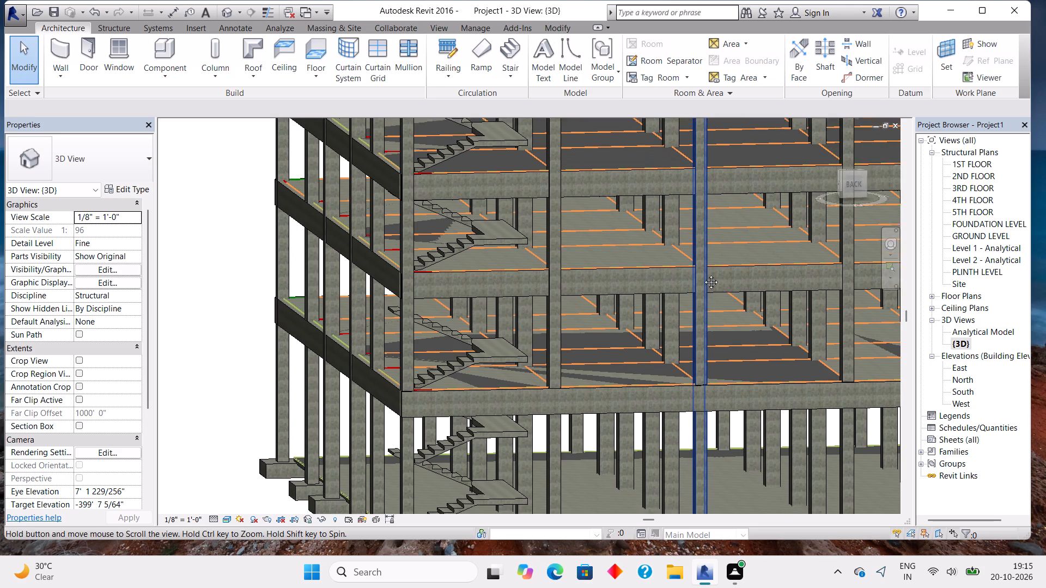
pyautogui.moveTo(703, 274); pyautogui.dragTo(702, 272, button='middle')
pyautogui.scroll(-1, 683, 372)
pyautogui.moveTo(670, 424); pyautogui.dragTo(721, 327, button='middle')
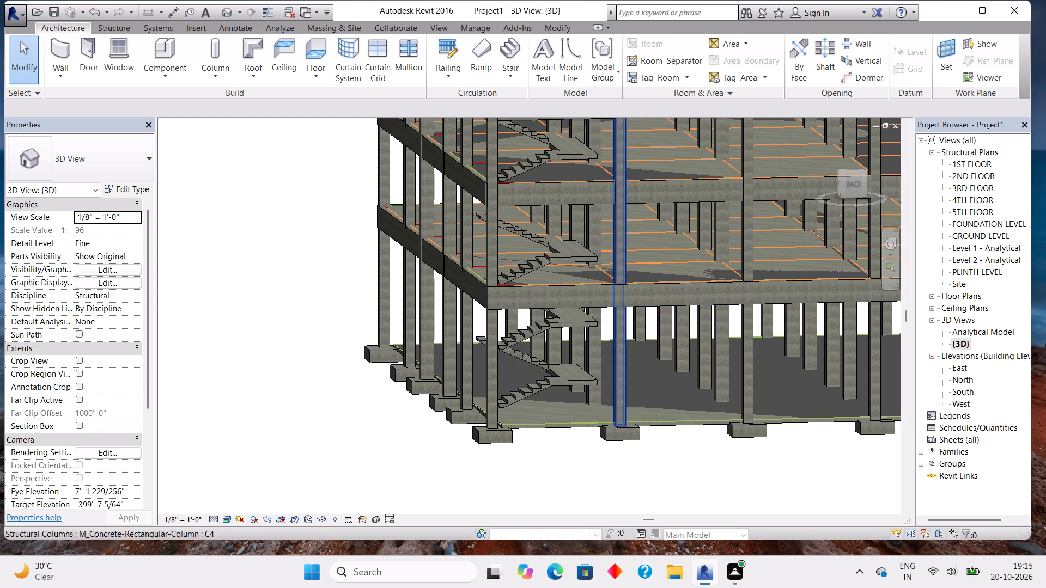
pyautogui.scroll(-3, 683, 376)
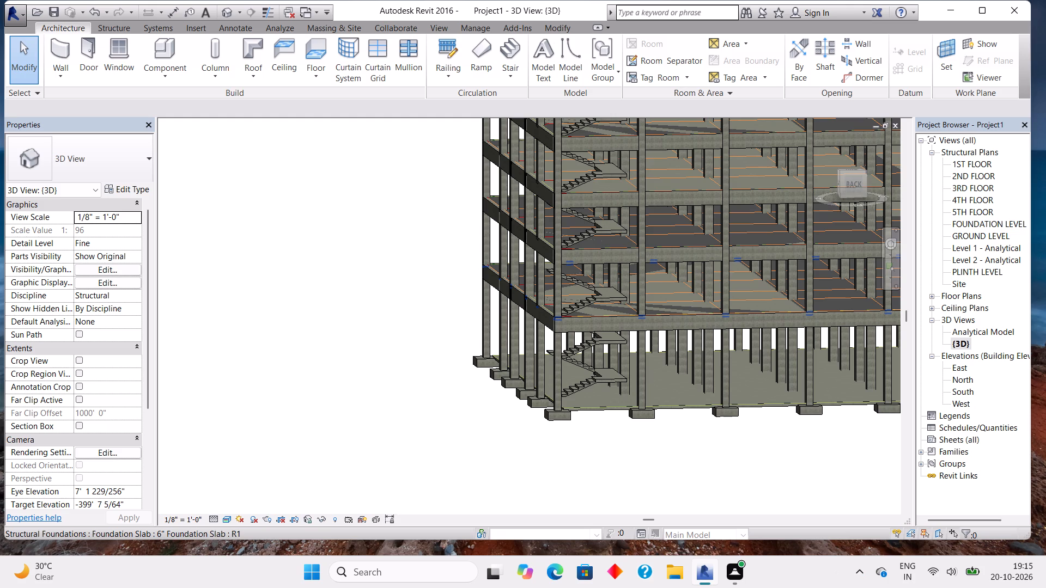
# On the PLINTH LEVEL plan, create a shaft opening with a rectangular boundary around the staircase bay between grids 7–8 and 15–16.
pyautogui.doubleClick(976, 273)
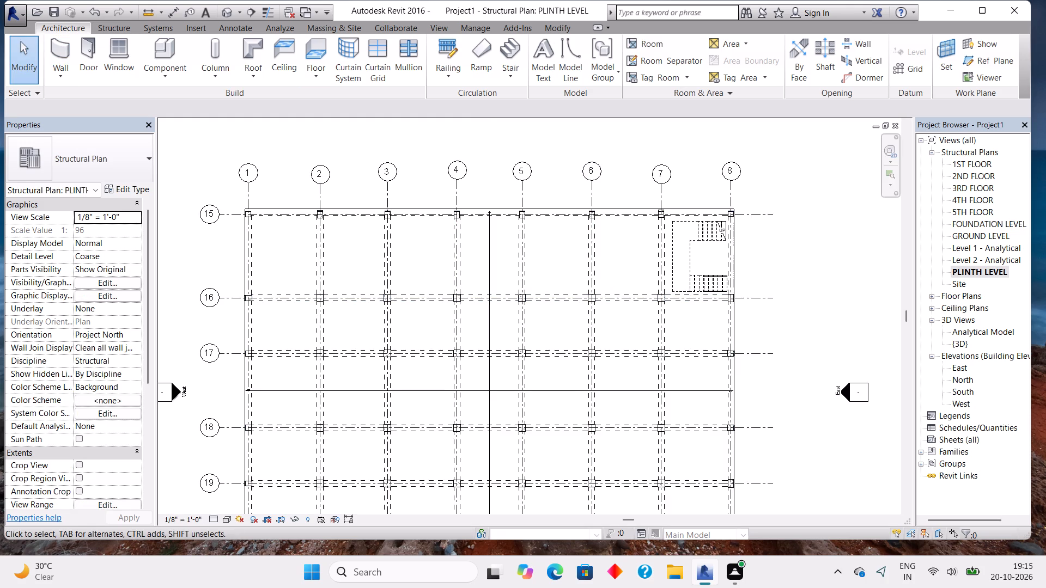
pyautogui.click(832, 51)
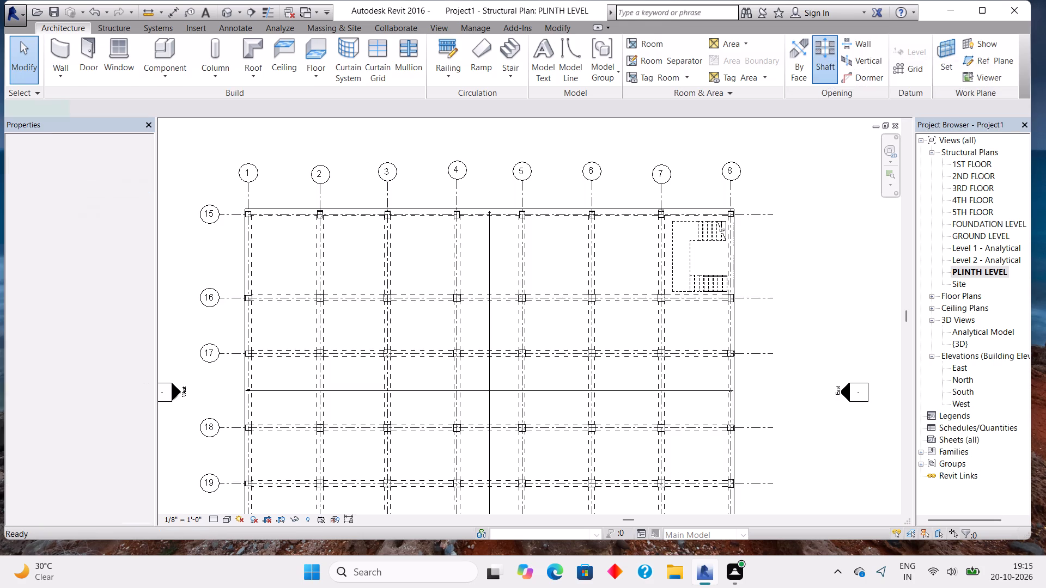
pyautogui.scroll(2, 661, 214)
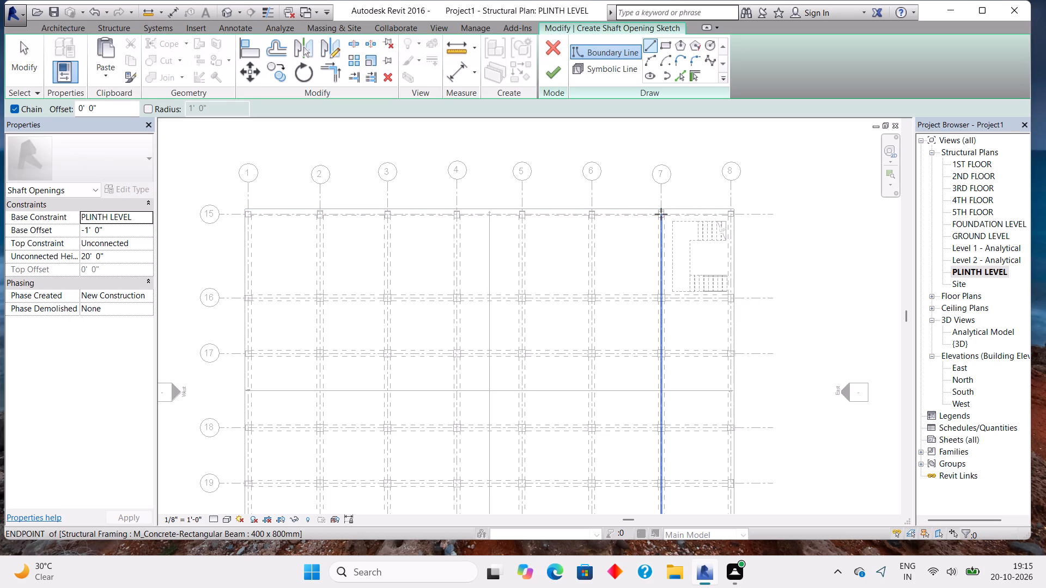
pyautogui.scroll(3, 661, 214)
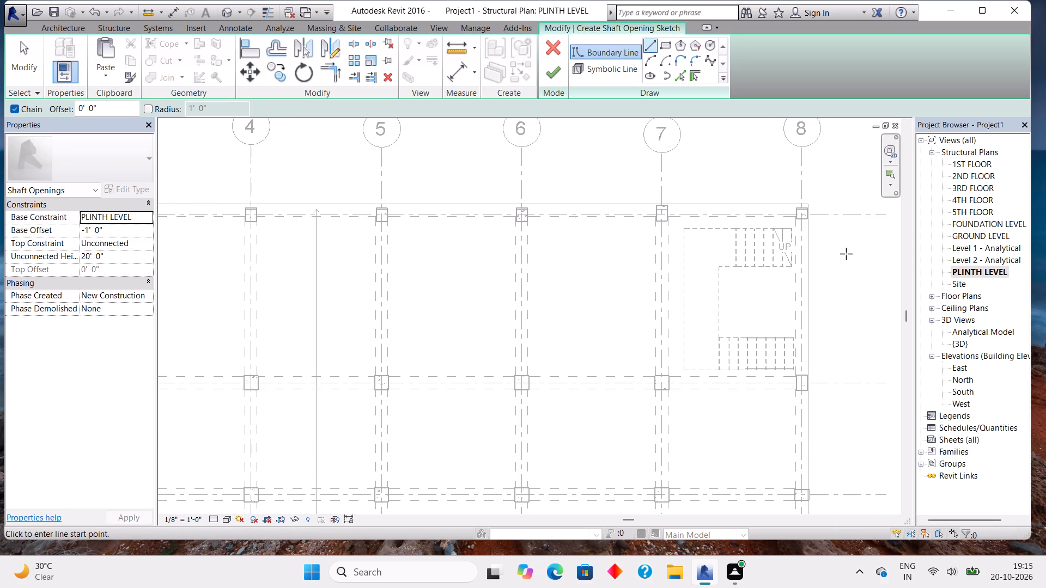
pyautogui.click(655, 206)
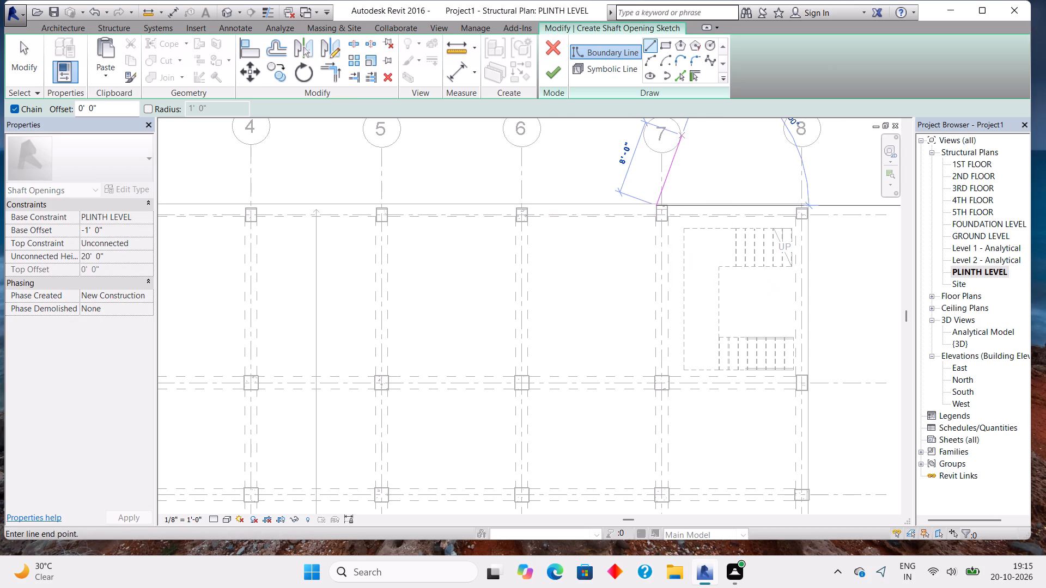
pyautogui.click(662, 47)
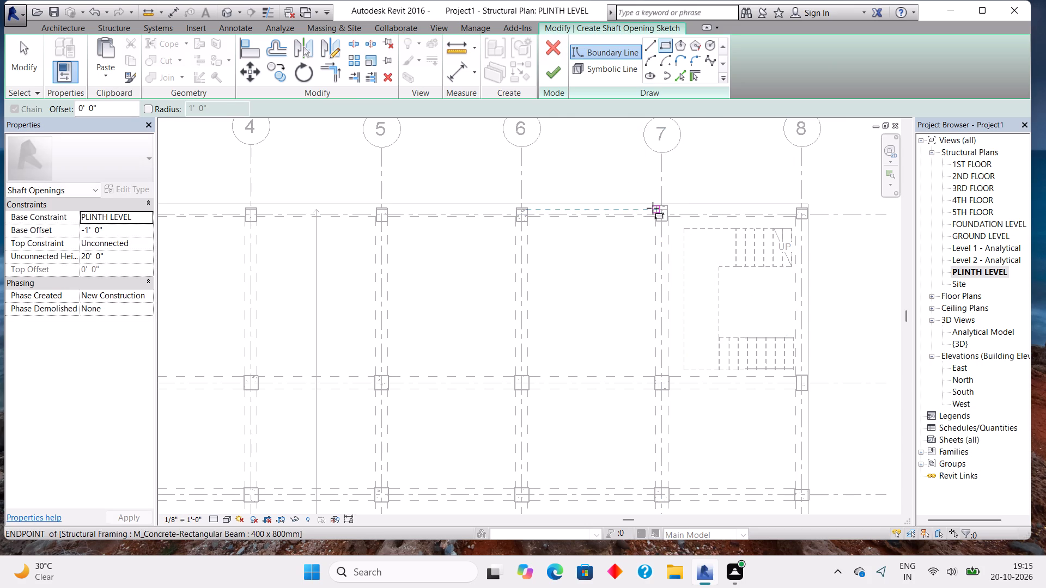
pyautogui.click(653, 208)
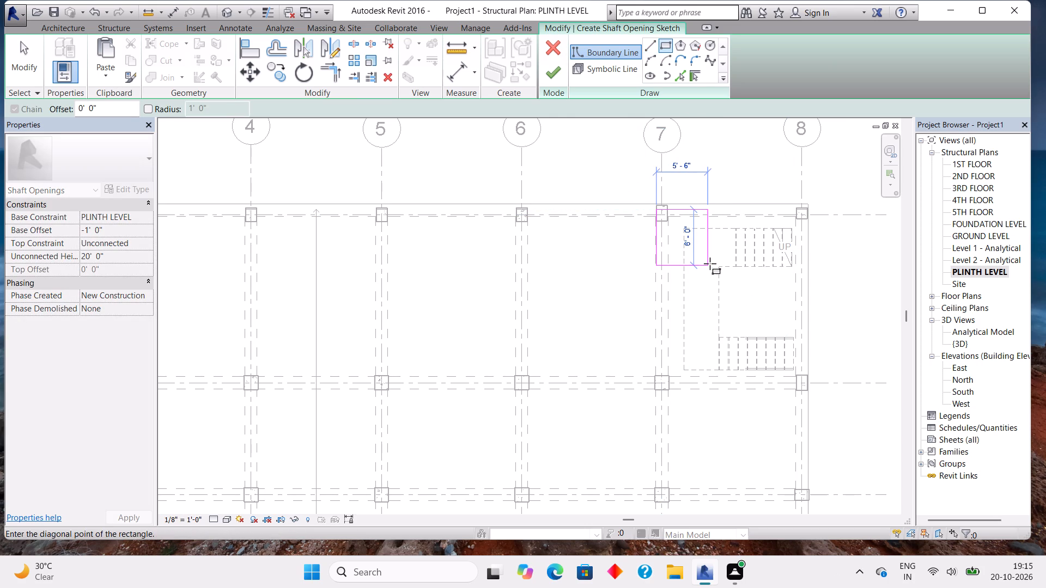
pyautogui.press('Escape')
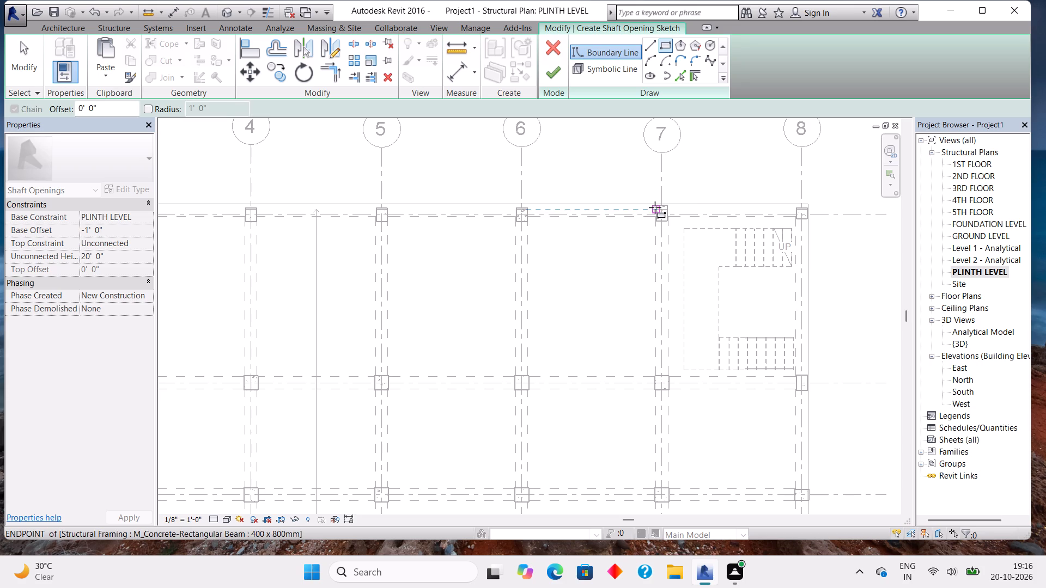
pyautogui.click(658, 205)
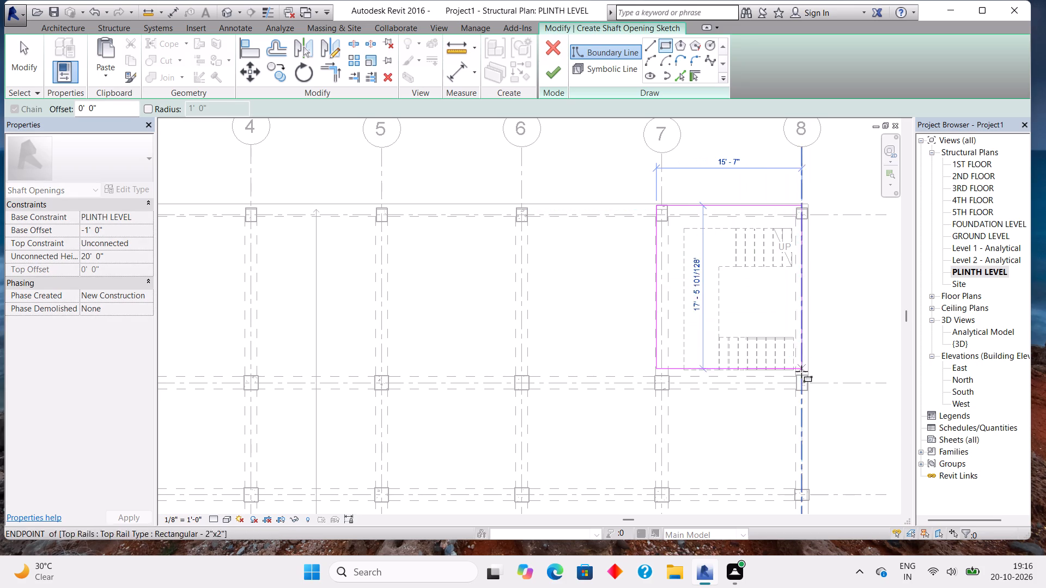
pyautogui.click(807, 388)
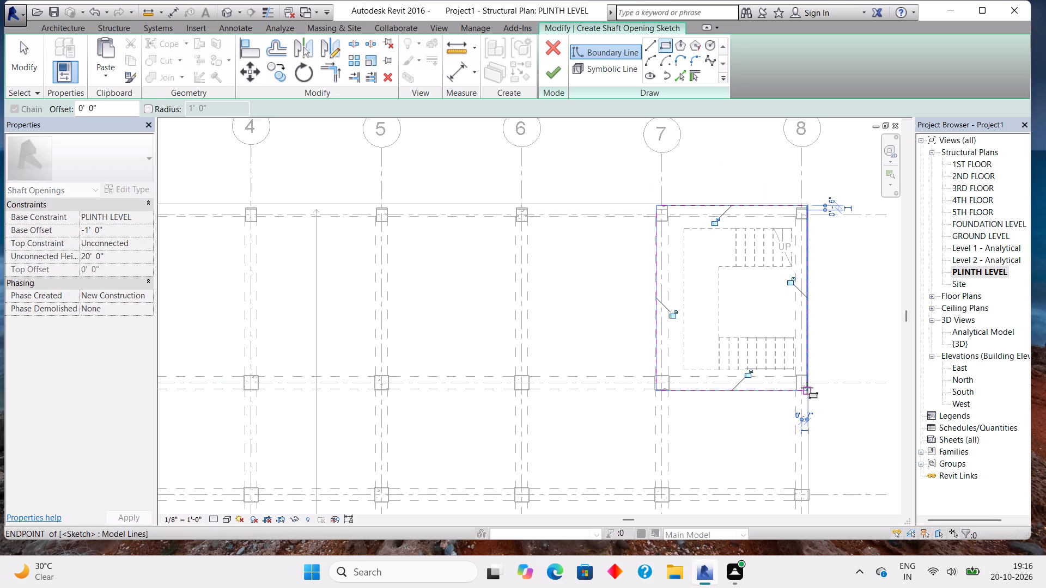
pyautogui.click(557, 76)
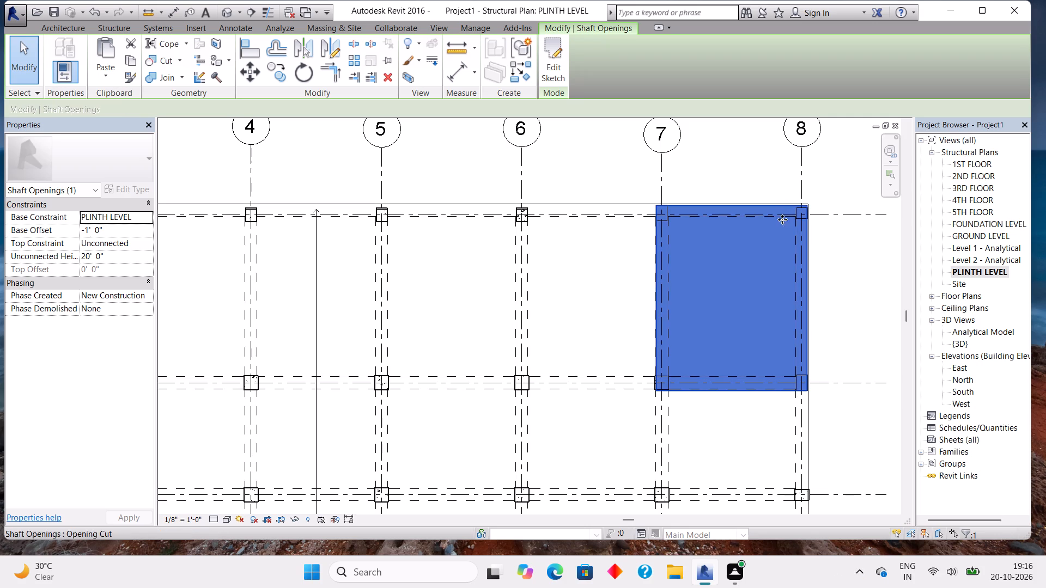
# In the 3D view, stretch the top of the corner shaft opening upward through the floors to the beam level just below the roof slab.
pyautogui.scroll(-3, 770, 234)
pyautogui.moveTo(776, 250); pyautogui.dragTo(755, 112, button='middle')
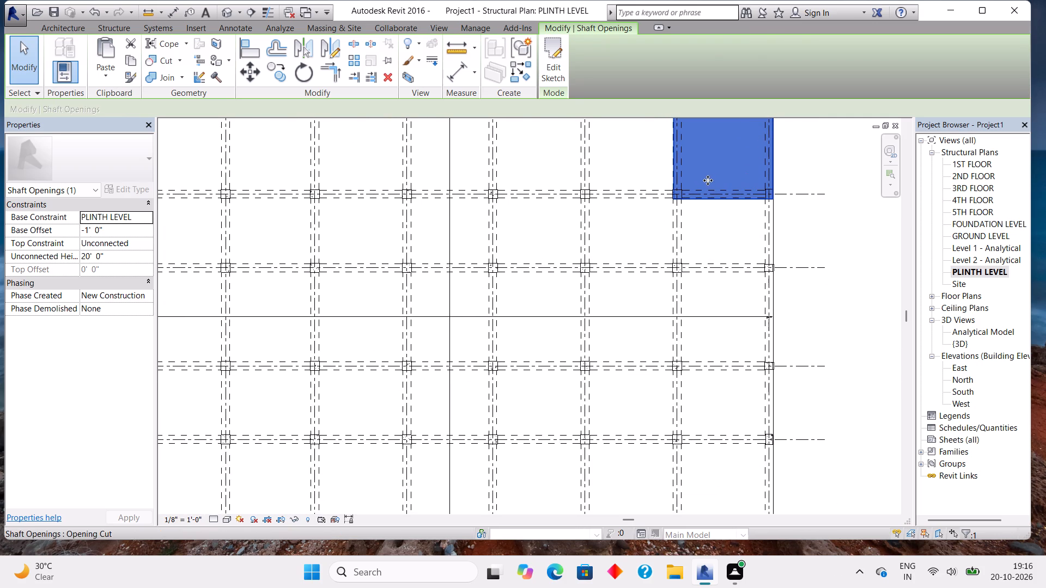
pyautogui.scroll(-8, 740, 200)
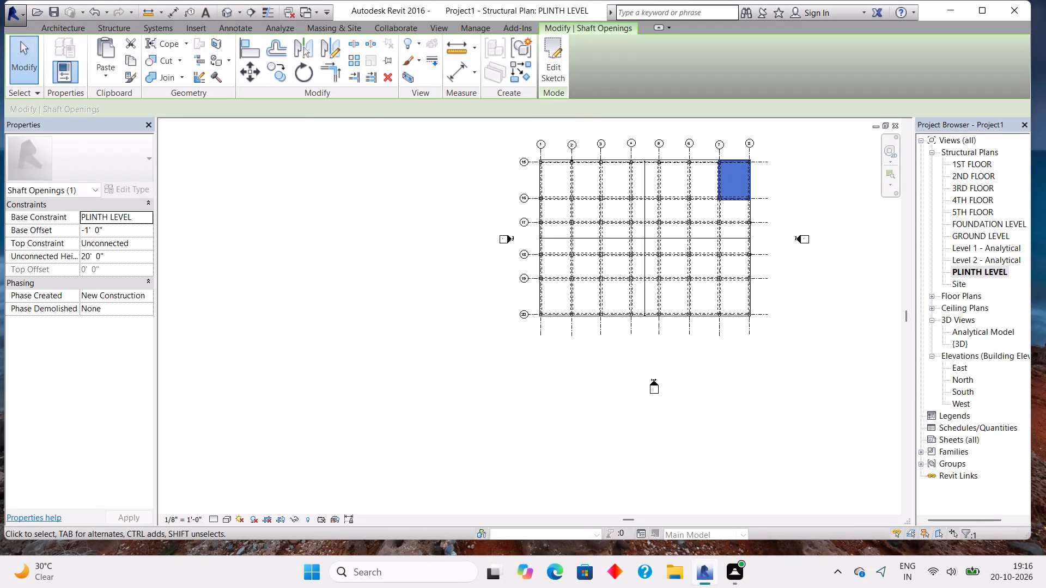
pyautogui.doubleClick(958, 345)
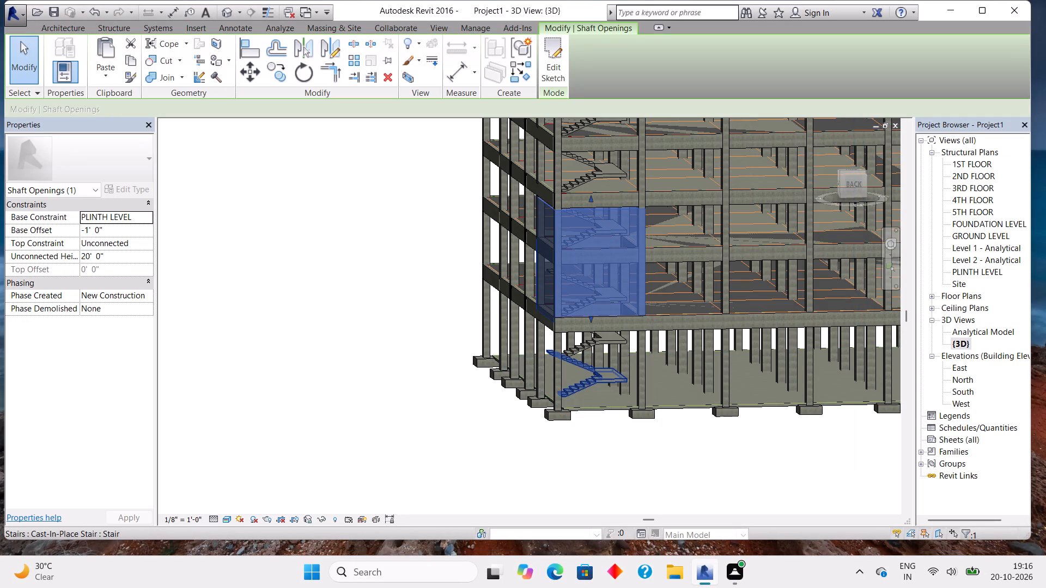
pyautogui.moveTo(592, 198); pyautogui.dragTo(583, 163)
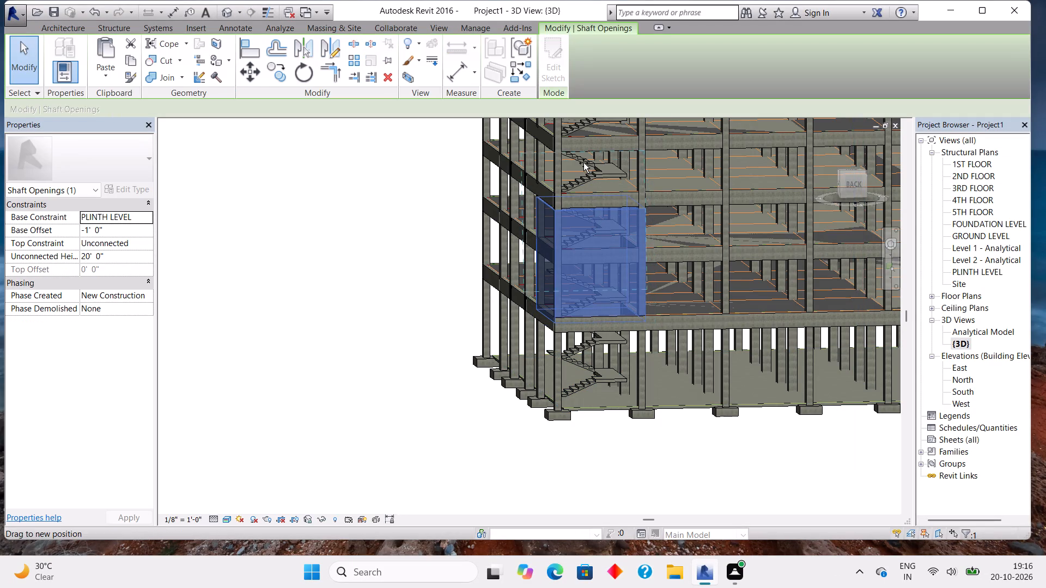
pyautogui.moveTo(583, 163); pyautogui.dragTo(591, 155)
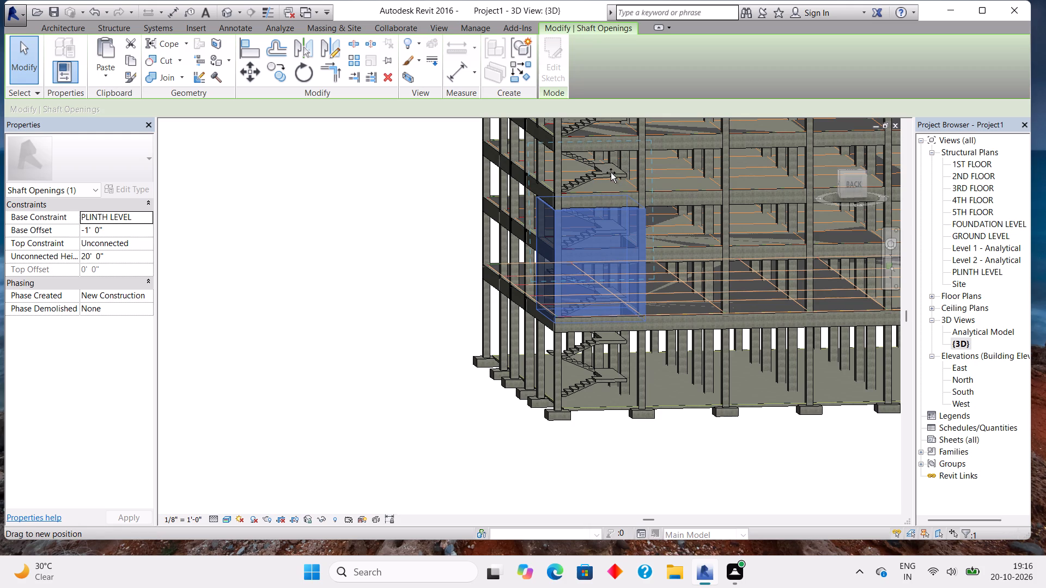
pyautogui.moveTo(613, 178); pyautogui.dragTo(645, 309, button='middle')
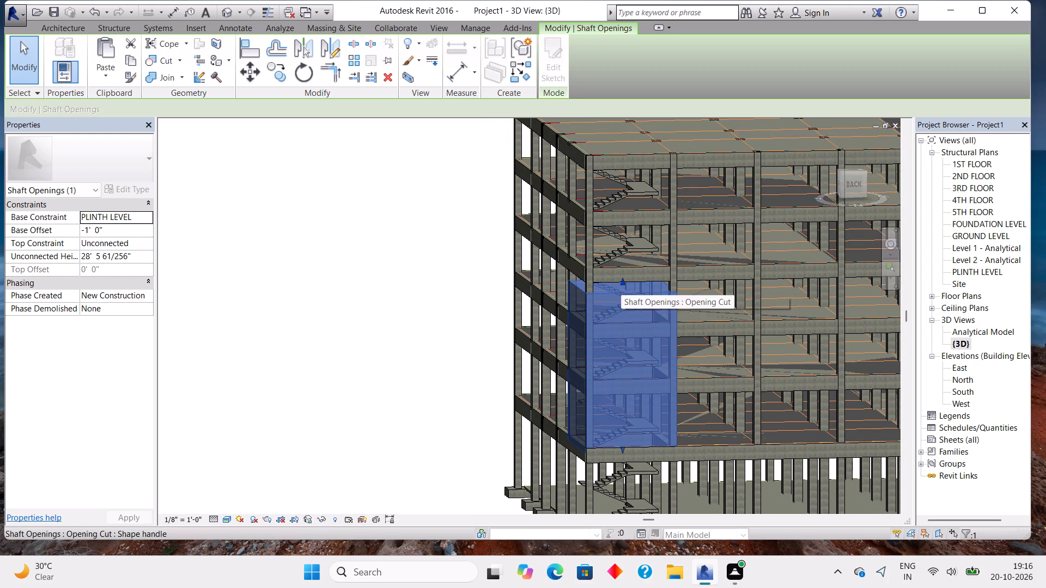
pyautogui.moveTo(621, 279); pyautogui.dragTo(625, 223)
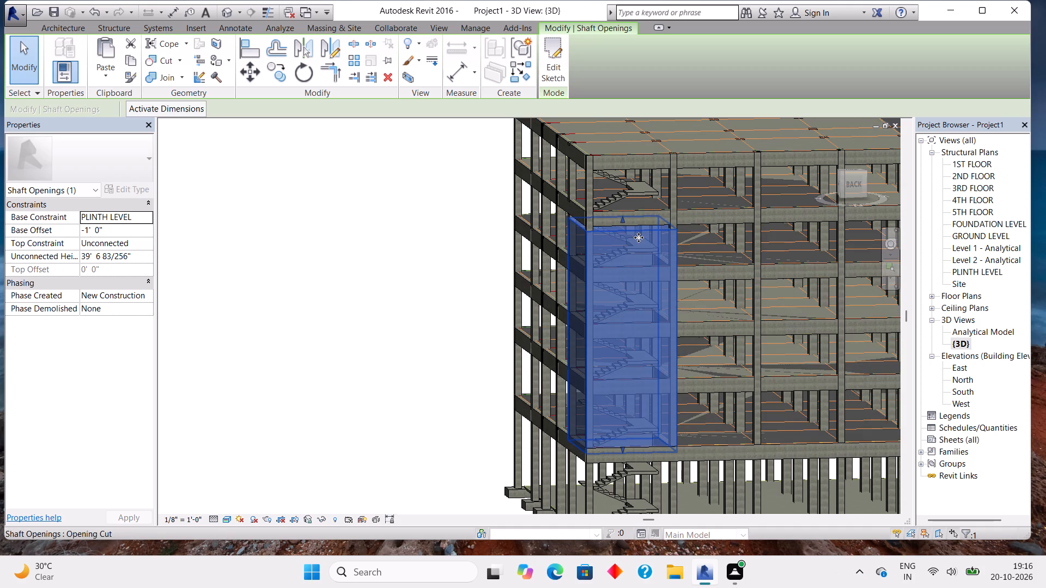
pyautogui.moveTo(638, 238); pyautogui.dragTo(652, 358, button='middle')
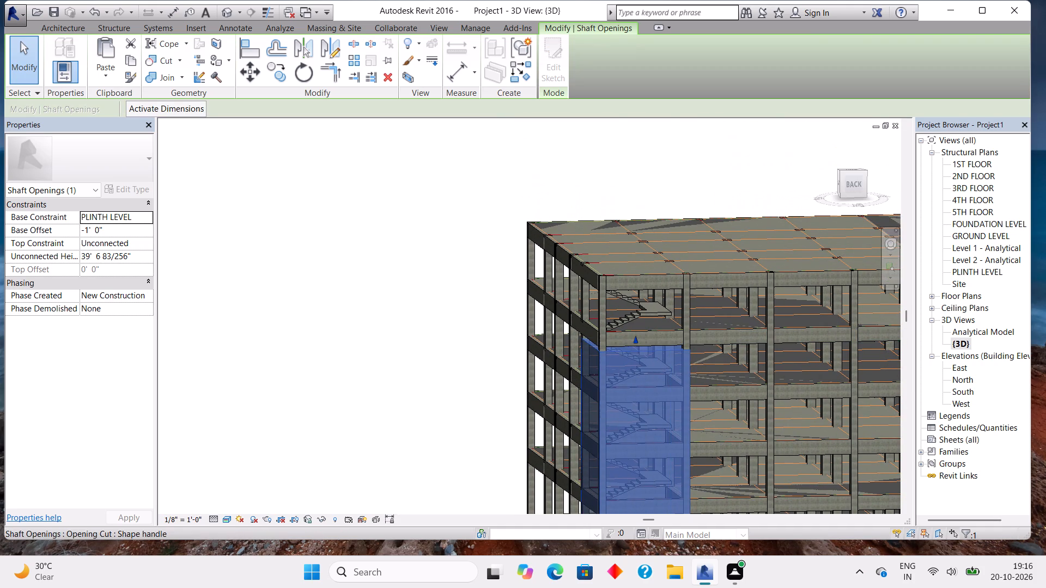
pyautogui.moveTo(637, 339); pyautogui.dragTo(640, 299)
pyautogui.moveTo(640, 299); pyautogui.dragTo(641, 280)
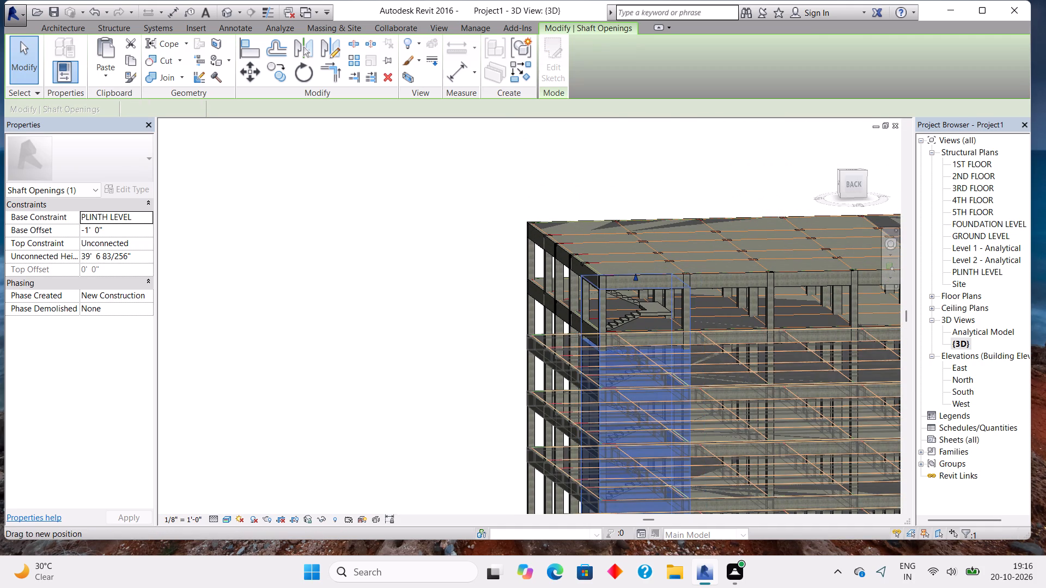
pyautogui.press('Escape')
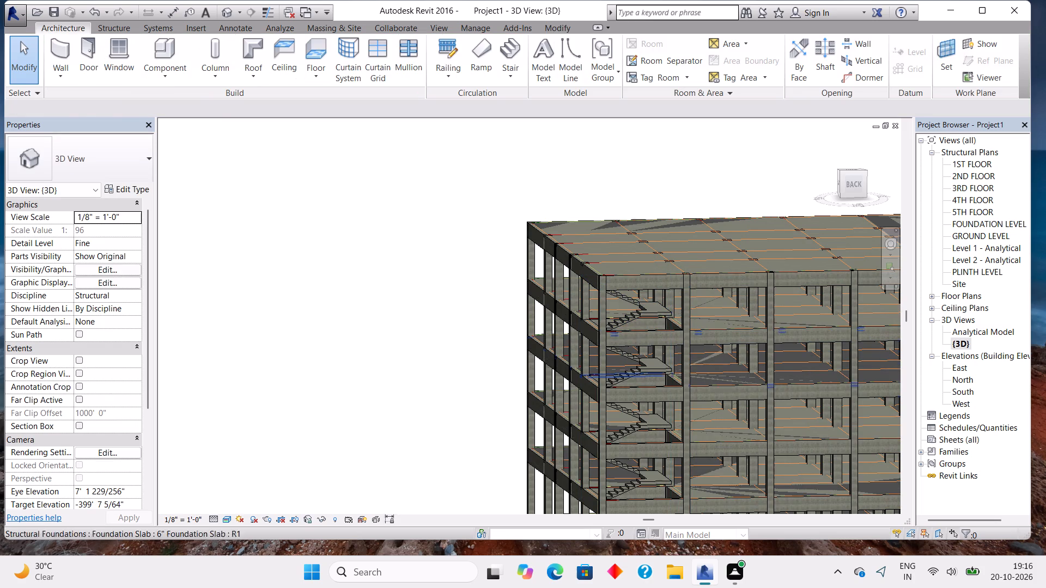
# Examine from several sides how the shaft opening cuts the floor slabs around the stacked corner staircases.
pyautogui.moveTo(723, 398); pyautogui.dragTo(684, 254, button='middle')
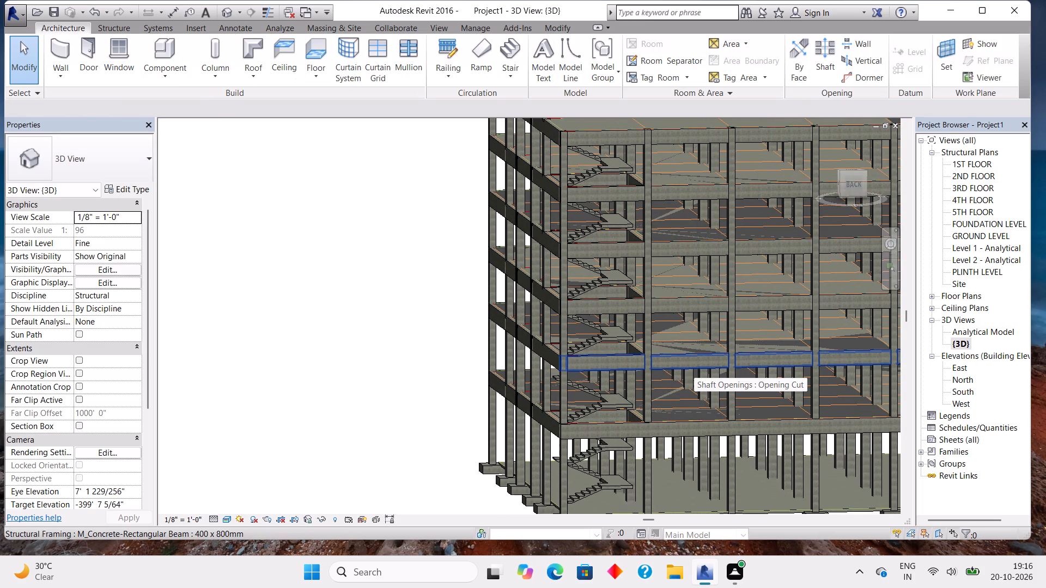
pyautogui.keyDown('shift'); pyautogui.moveTo(689, 345); pyautogui.dragTo(606, 291, button='middle'); pyautogui.keyUp('shift')
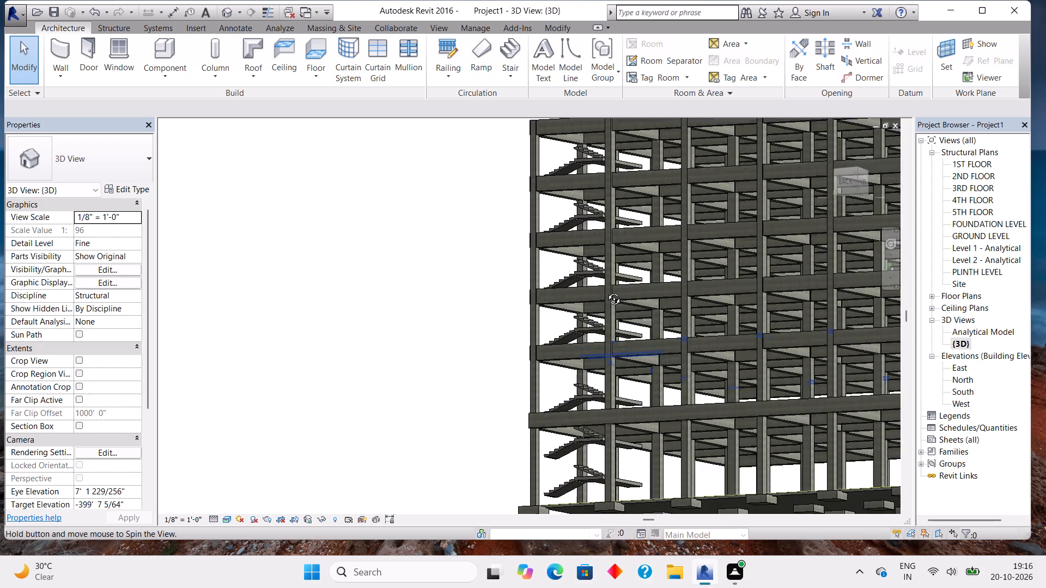
pyautogui.keyDown('shift'); pyautogui.moveTo(606, 291); pyautogui.dragTo(569, 338, button='middle'); pyautogui.keyUp('shift')
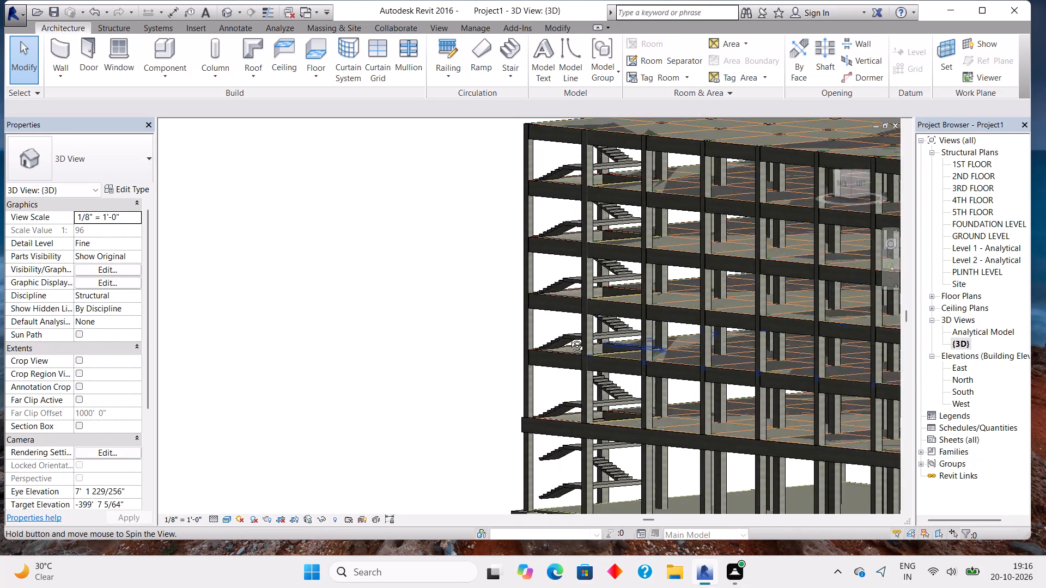
pyautogui.keyDown('shift'); pyautogui.moveTo(569, 338); pyautogui.dragTo(793, 317, button='middle'); pyautogui.keyUp('shift')
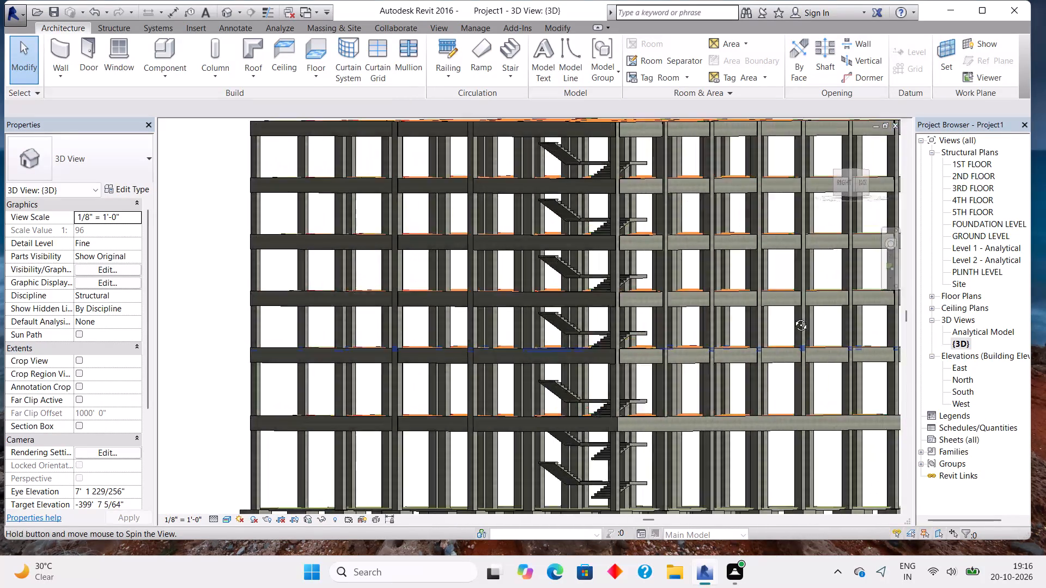
pyautogui.keyDown('shift'); pyautogui.moveTo(793, 317); pyautogui.dragTo(678, 289, button='middle'); pyautogui.keyUp('shift')
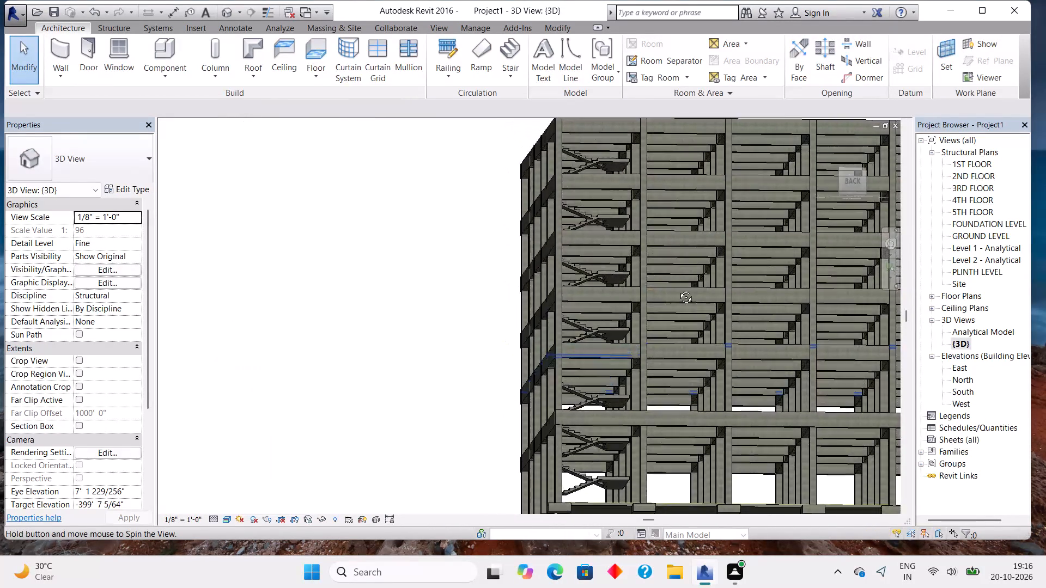
pyautogui.keyDown('shift'); pyautogui.moveTo(678, 289); pyautogui.dragTo(732, 347, button='middle'); pyautogui.keyUp('shift')
pyautogui.scroll(-2, 720, 341)
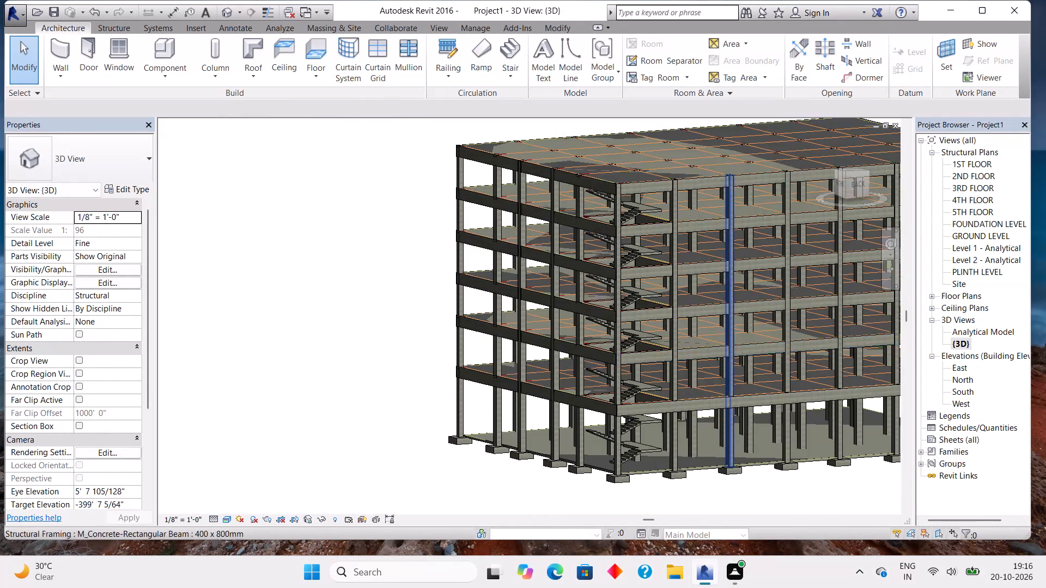
pyautogui.moveTo(735, 368); pyautogui.dragTo(584, 350, button='middle')
pyautogui.scroll(-1, 605, 349)
pyautogui.moveTo(618, 337); pyautogui.dragTo(631, 377, button='middle')
pyautogui.scroll(-2, 631, 377)
pyautogui.scroll(5, 631, 377)
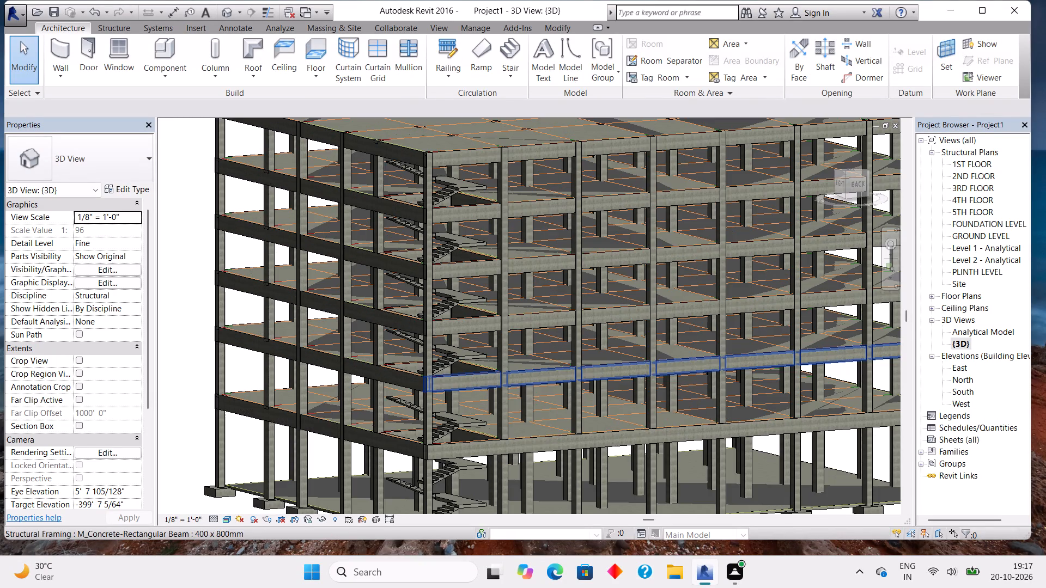
pyautogui.scroll(-2, 670, 338)
pyautogui.scroll(3, 670, 338)
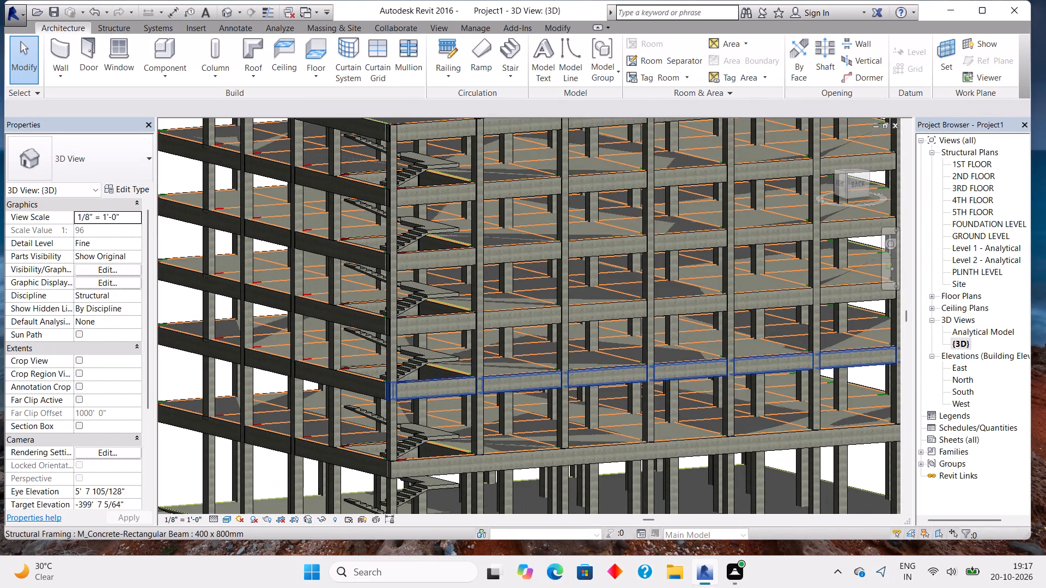
# Examine the stacked corner staircases and the slab openings around them from the back, the side and above.
pyautogui.scroll(-2, 722, 363)
pyautogui.scroll(2, 722, 363)
pyautogui.scroll(-1, 722, 363)
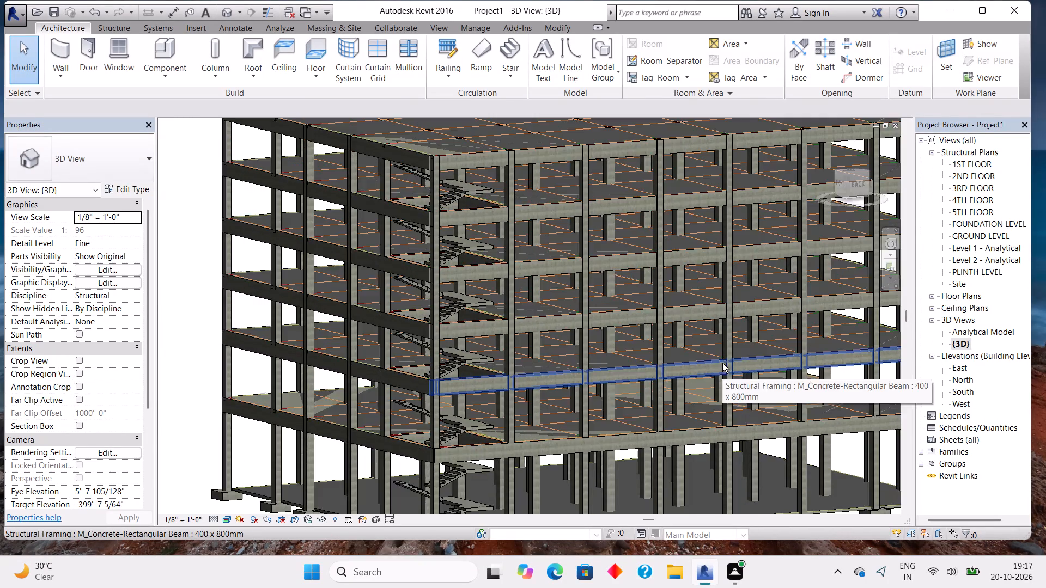
pyautogui.keyDown('shift'); pyautogui.moveTo(715, 358); pyautogui.dragTo(626, 325, button='middle'); pyautogui.keyUp('shift')
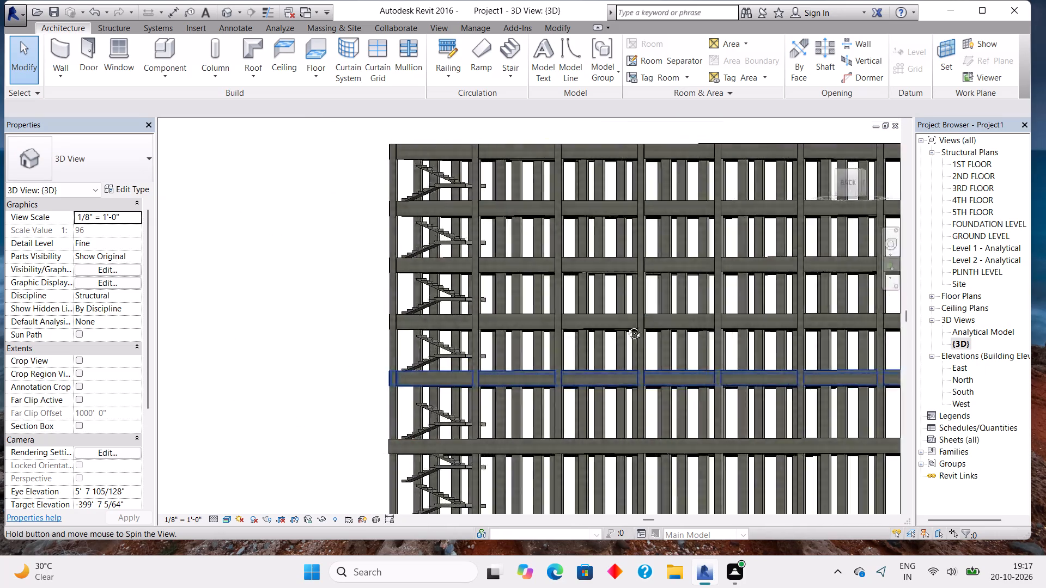
pyautogui.keyDown('shift'); pyautogui.moveTo(626, 325); pyautogui.dragTo(860, 356, button='middle'); pyautogui.keyUp('shift')
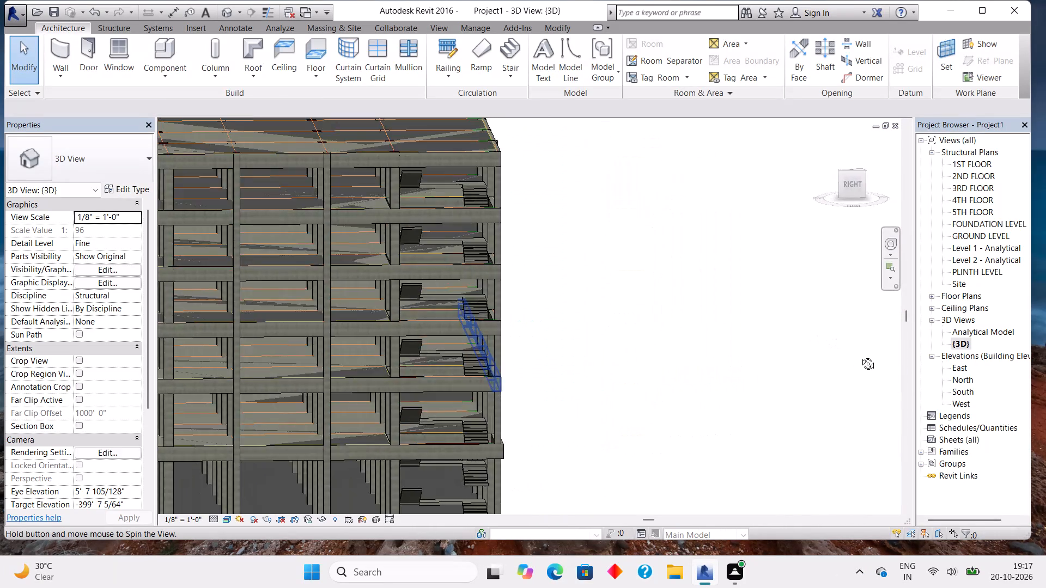
pyautogui.keyDown('shift'); pyautogui.moveTo(860, 356); pyautogui.dragTo(723, 442, button='middle'); pyautogui.keyUp('shift')
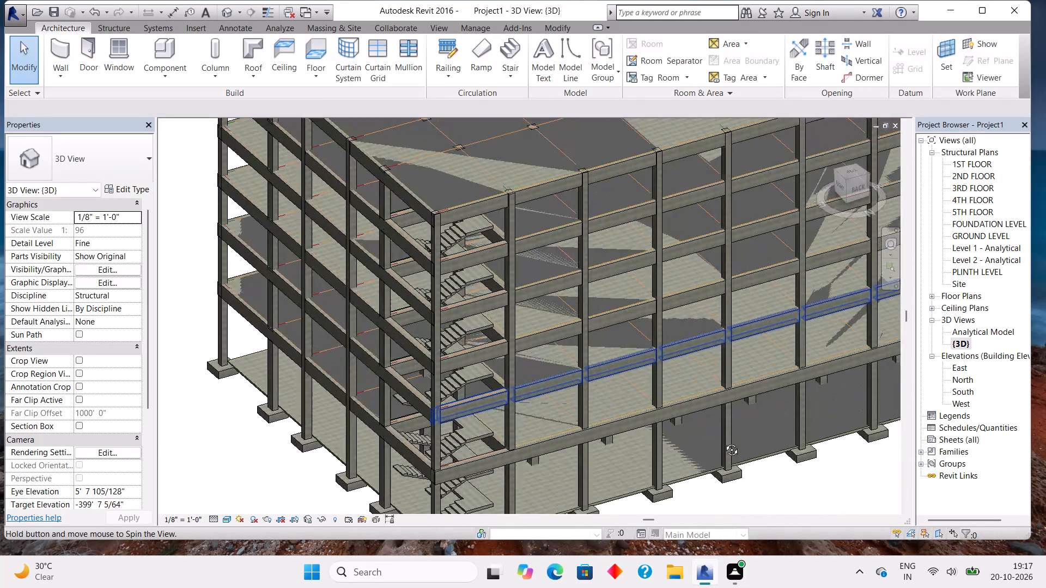
pyautogui.keyDown('shift'); pyautogui.moveTo(723, 442); pyautogui.dragTo(750, 415, button='middle'); pyautogui.keyUp('shift')
pyautogui.keyDown('shift'); pyautogui.moveTo(716, 362); pyautogui.dragTo(671, 350, button='middle'); pyautogui.keyUp('shift')
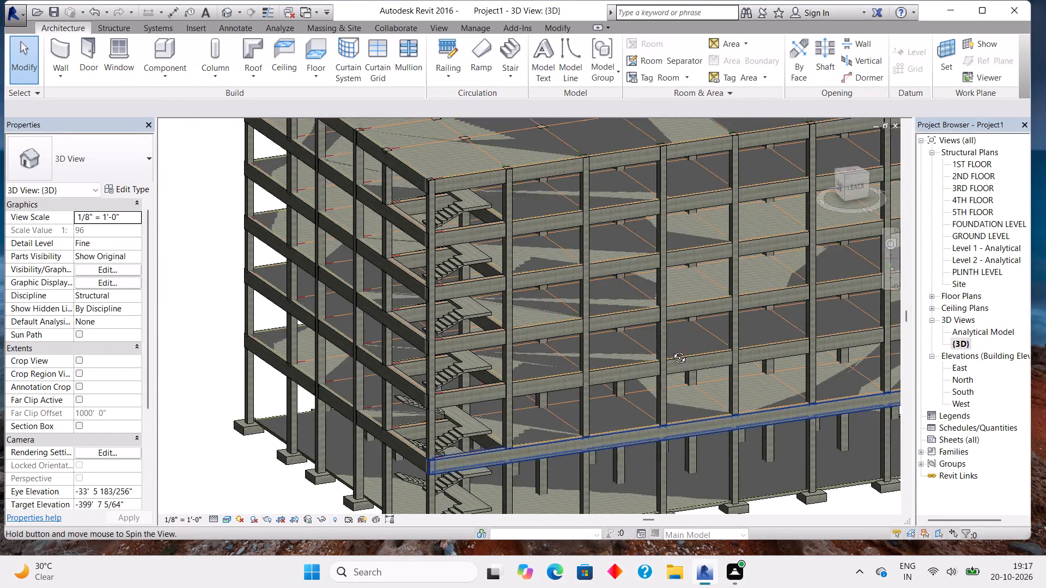
pyautogui.keyDown('shift'); pyautogui.moveTo(671, 350); pyautogui.dragTo(630, 348, button='middle'); pyautogui.keyUp('shift')
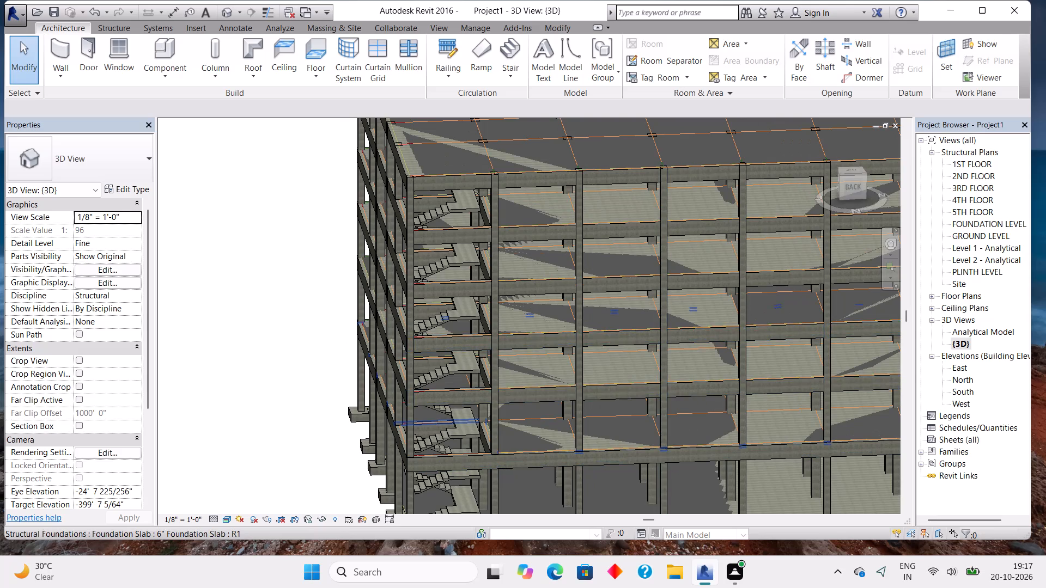
# Examine the whole frame building from all around, comparing the staircase bay with the floors and footings.
pyautogui.scroll(-5, 737, 374)
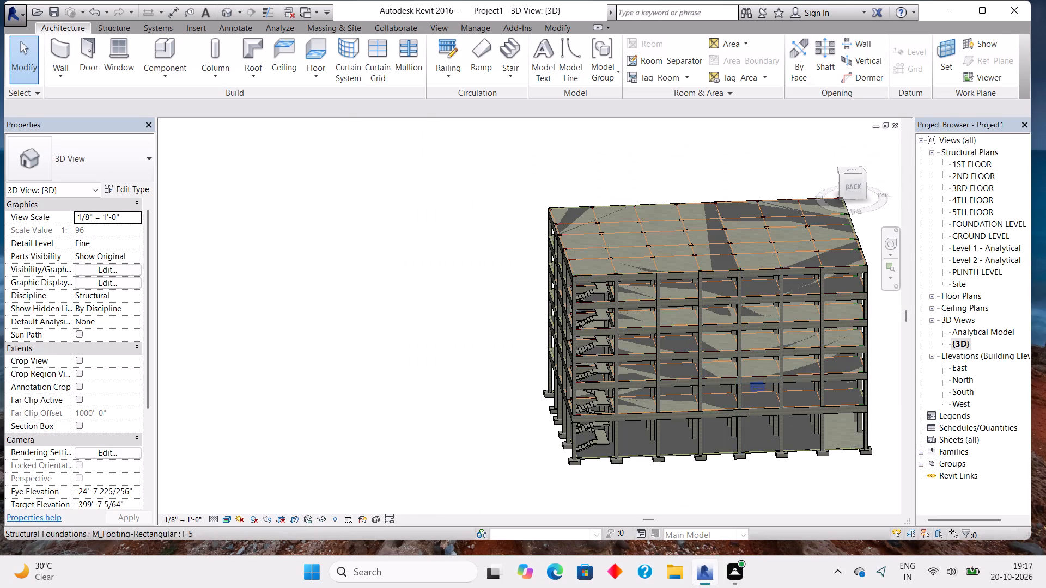
pyautogui.keyDown('shift'); pyautogui.moveTo(727, 393); pyautogui.dragTo(673, 360, button='middle'); pyautogui.keyUp('shift')
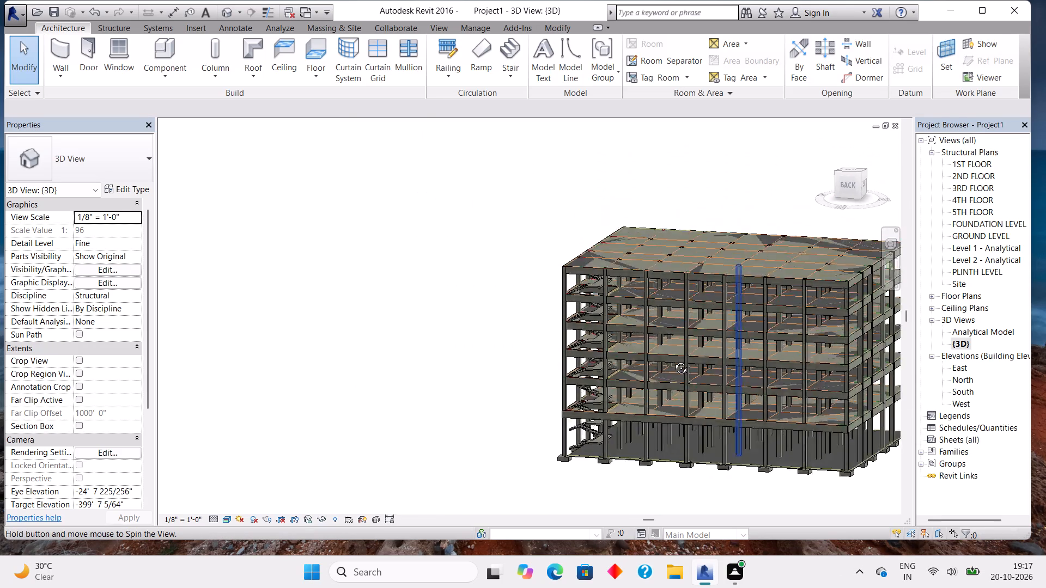
pyautogui.keyDown('shift'); pyautogui.moveTo(673, 360); pyautogui.dragTo(517, 316, button='middle'); pyautogui.keyUp('shift')
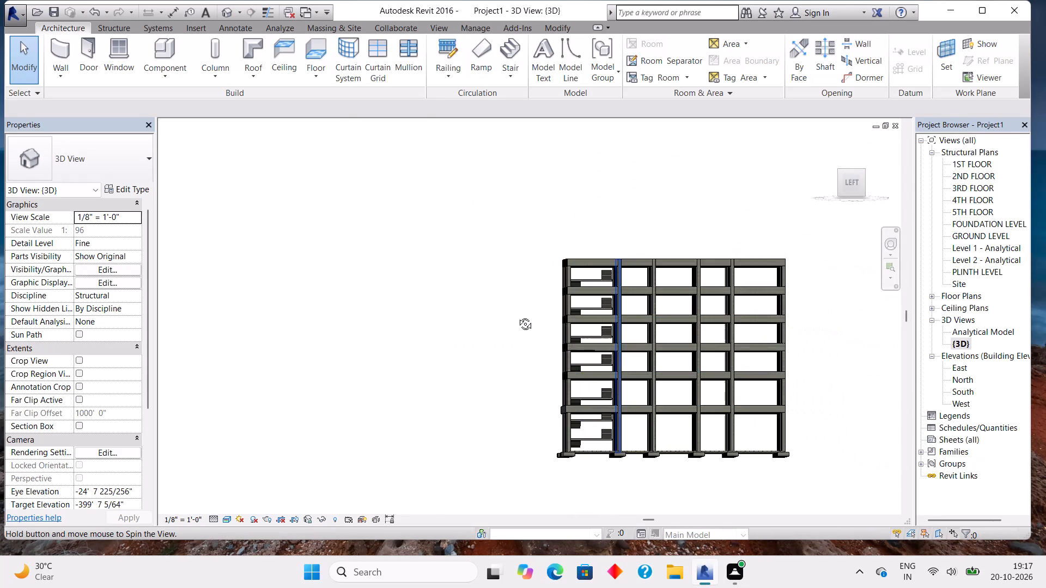
pyautogui.keyDown('shift'); pyautogui.moveTo(517, 316); pyautogui.dragTo(821, 356, button='middle'); pyautogui.keyUp('shift')
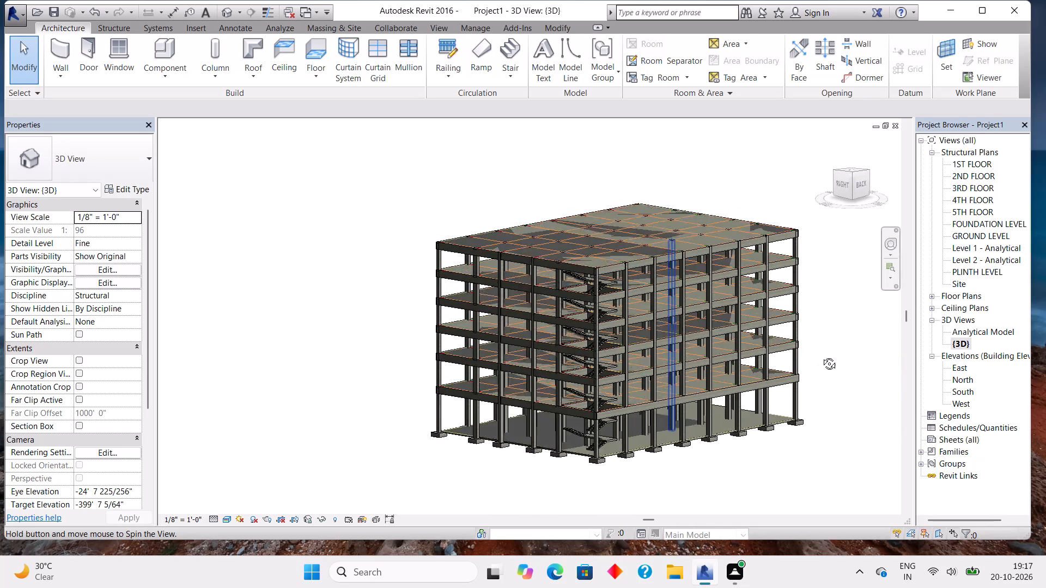
pyautogui.keyDown('shift'); pyautogui.moveTo(821, 356); pyautogui.dragTo(885, 340, button='middle'); pyautogui.keyUp('shift')
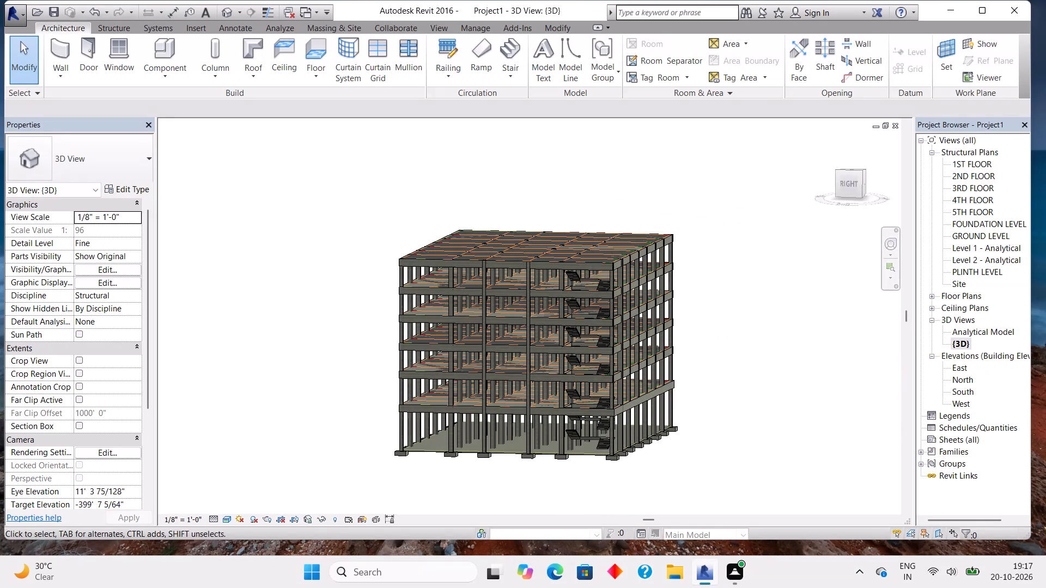
pyautogui.keyDown('shift'); pyautogui.moveTo(477, 387); pyautogui.dragTo(621, 383, button='middle'); pyautogui.keyUp('shift')
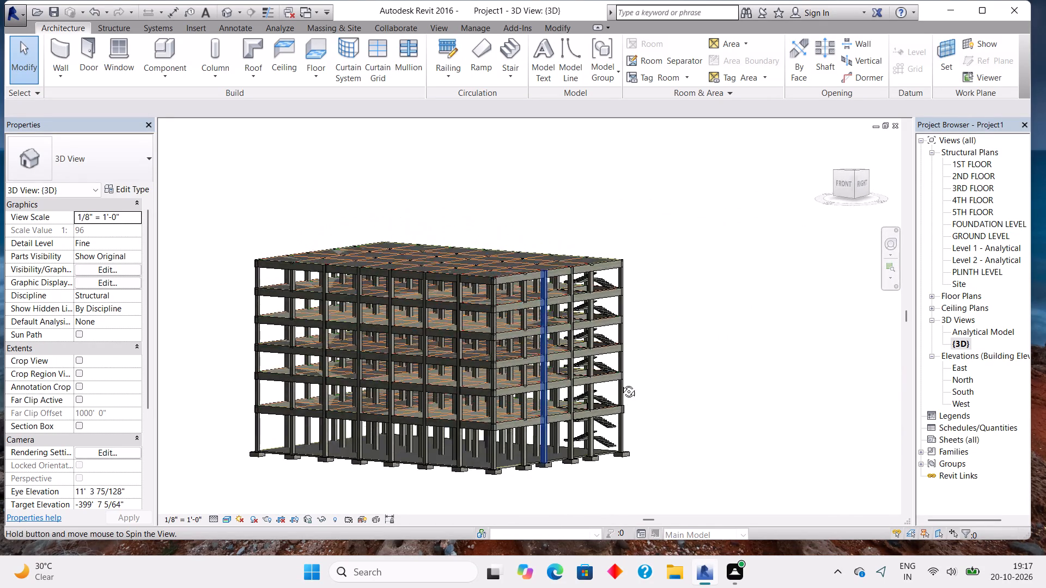
pyautogui.keyDown('shift'); pyautogui.moveTo(621, 383); pyautogui.dragTo(527, 350, button='middle'); pyautogui.keyUp('shift')
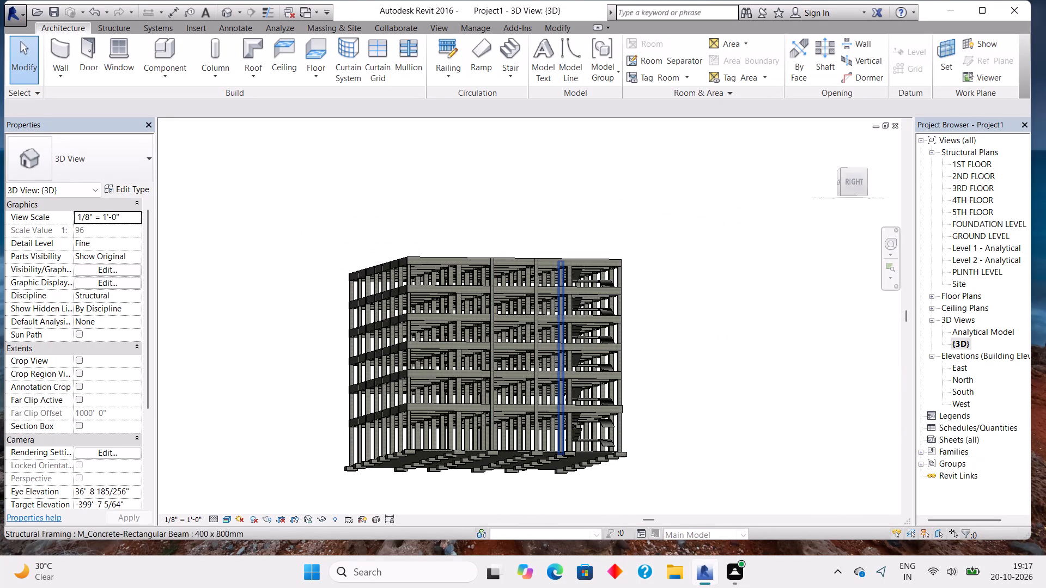
pyautogui.keyDown('shift'); pyautogui.moveTo(655, 453); pyautogui.dragTo(618, 481, button='middle'); pyautogui.keyUp('shift')
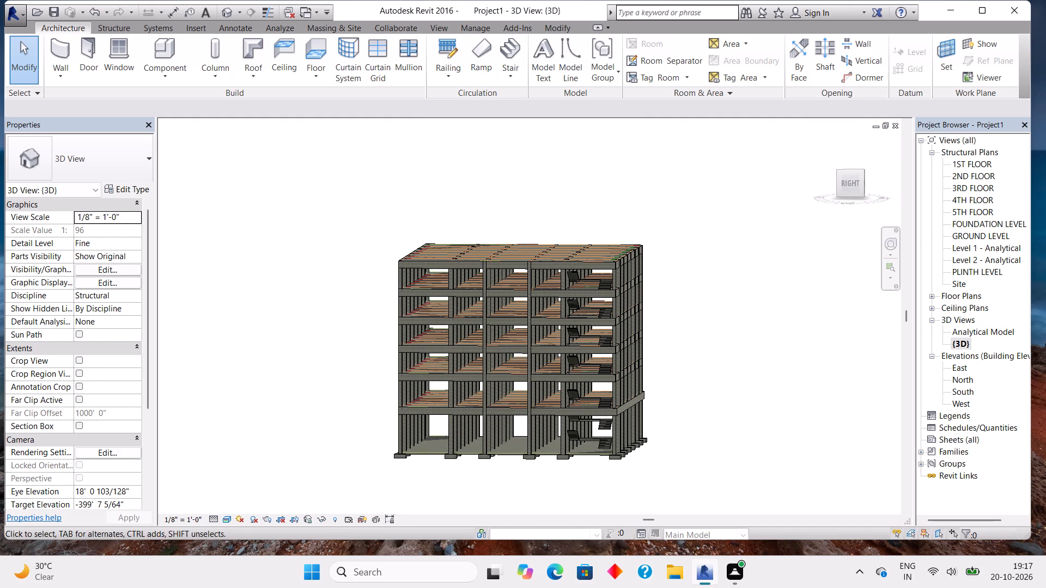
# Nudge the lowest corner stair, running from FOUNDATION LEVEL to GROUND LEVEL, downward by two increments.
pyautogui.click(598, 442)
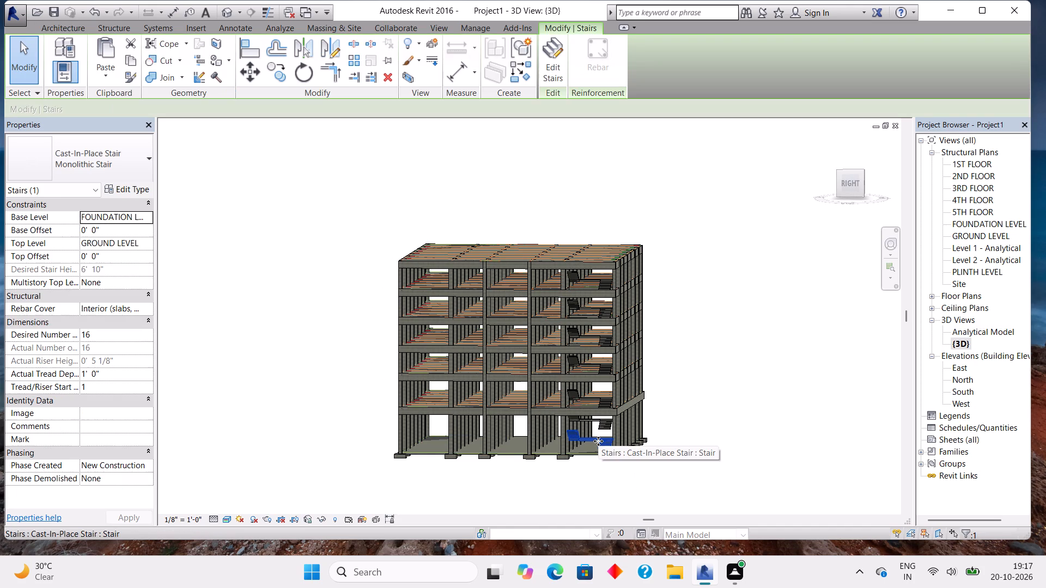
pyautogui.press('Down')
pyautogui.press('Down')
pyautogui.press('Escape')
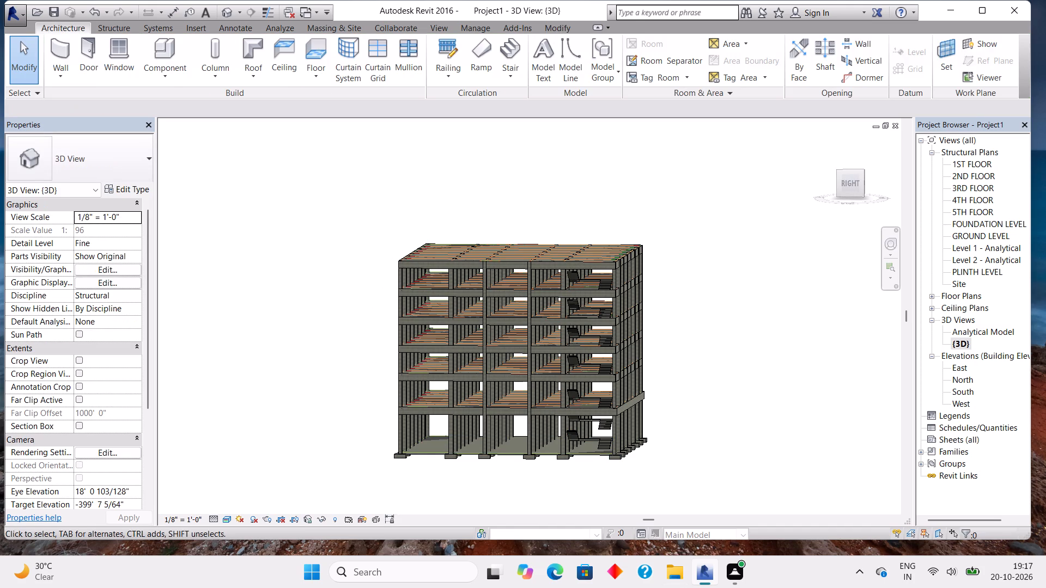
# Review the full building model from its right, back and front sides, checking the frame, slabs and corner staircases.
pyautogui.scroll(-2, 740, 391)
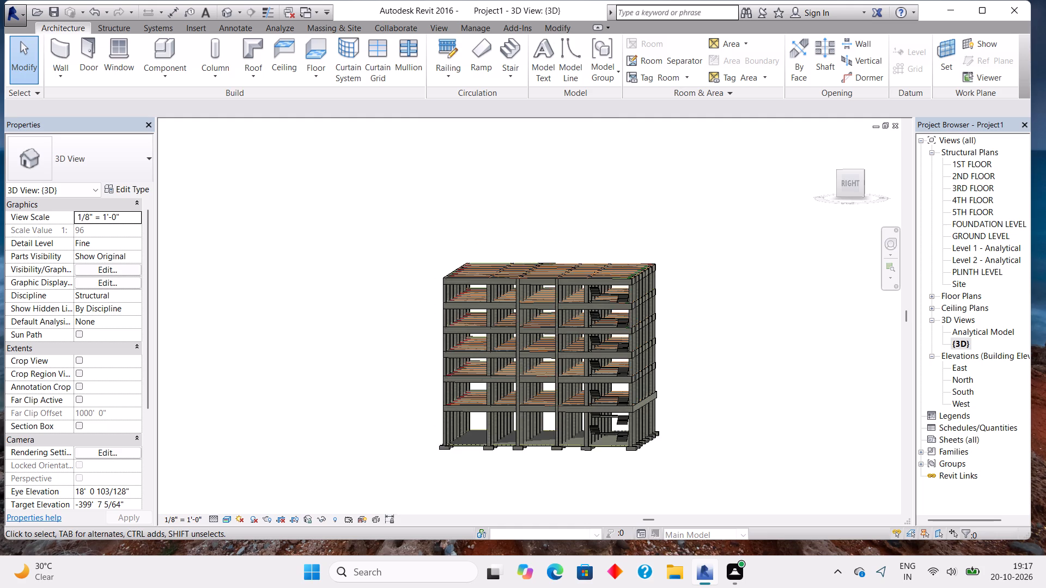
pyautogui.scroll(3, 740, 391)
pyautogui.keyDown('shift'); pyautogui.moveTo(749, 377); pyautogui.dragTo(729, 378, button='middle'); pyautogui.keyUp('shift')
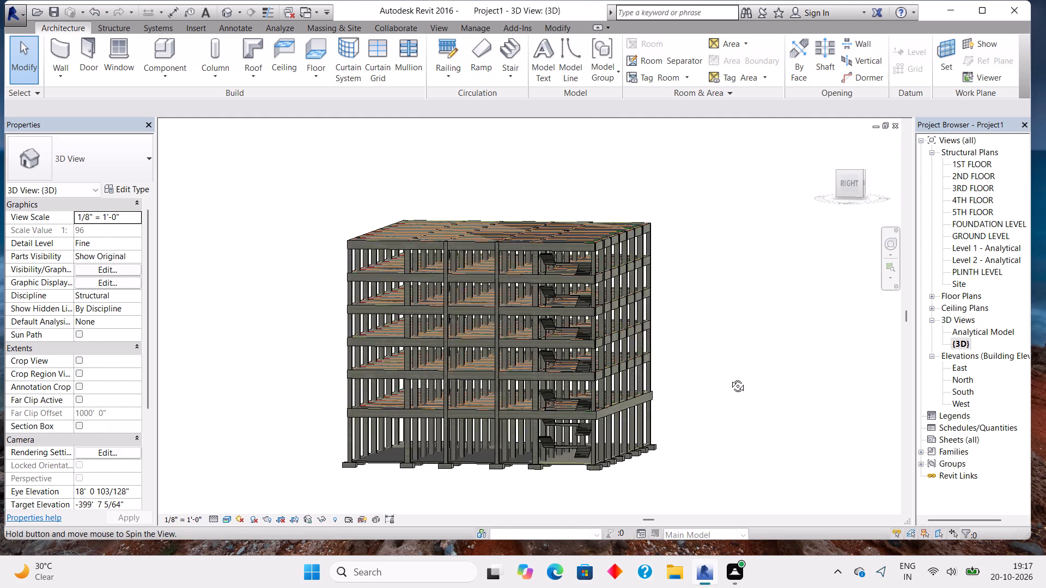
pyautogui.keyDown('shift'); pyautogui.moveTo(729, 378); pyautogui.dragTo(562, 357, button='middle'); pyautogui.keyUp('shift')
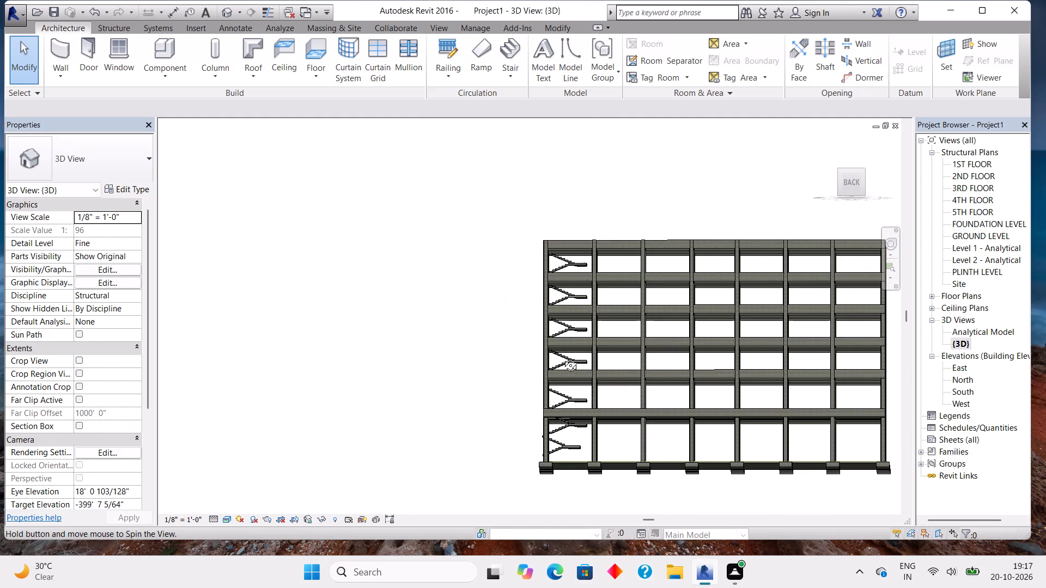
pyautogui.keyDown('shift'); pyautogui.moveTo(562, 357); pyautogui.dragTo(592, 420, button='middle'); pyautogui.keyUp('shift')
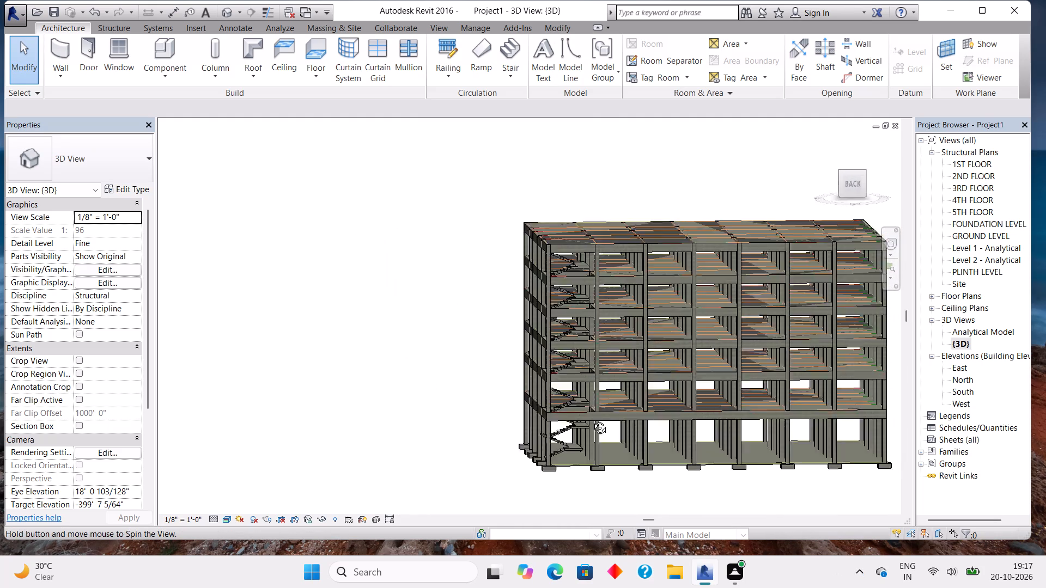
pyautogui.keyDown('shift'); pyautogui.moveTo(592, 420); pyautogui.dragTo(797, 394, button='middle'); pyautogui.keyUp('shift')
pyautogui.keyDown('shift'); pyautogui.moveTo(797, 394); pyautogui.dragTo(728, 378, button='middle'); pyautogui.keyUp('shift')
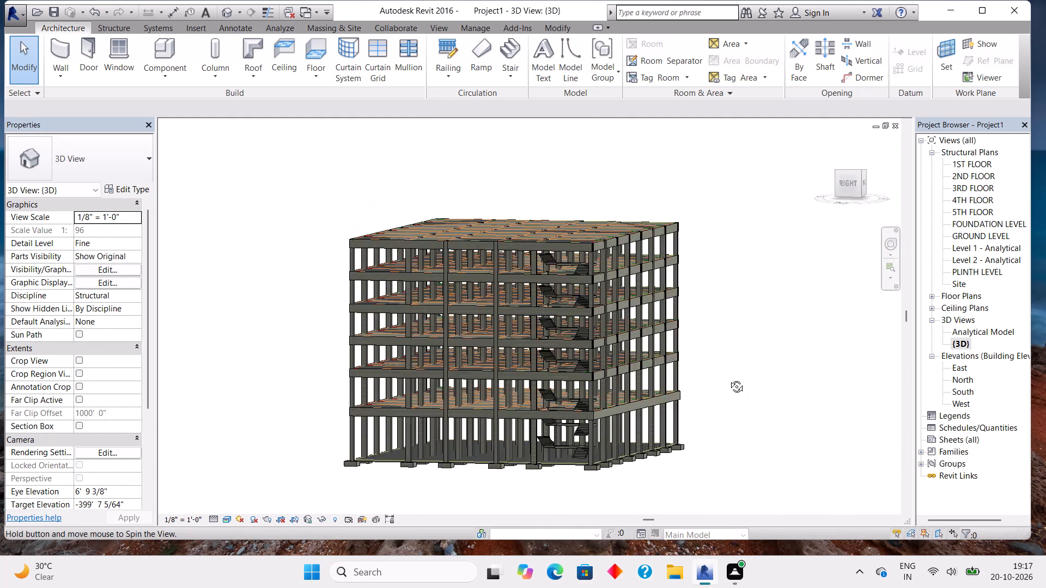
pyautogui.keyDown('shift'); pyautogui.moveTo(728, 378); pyautogui.dragTo(805, 398, button='middle'); pyautogui.keyUp('shift')
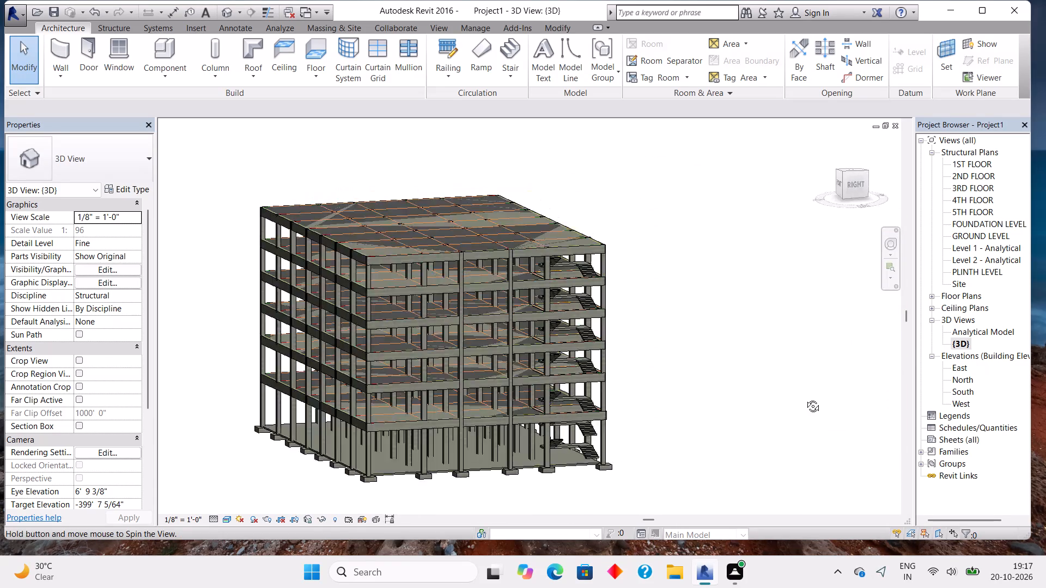
pyautogui.keyDown('shift'); pyautogui.moveTo(805, 398); pyautogui.dragTo(831, 395, button='middle'); pyautogui.keyUp('shift')
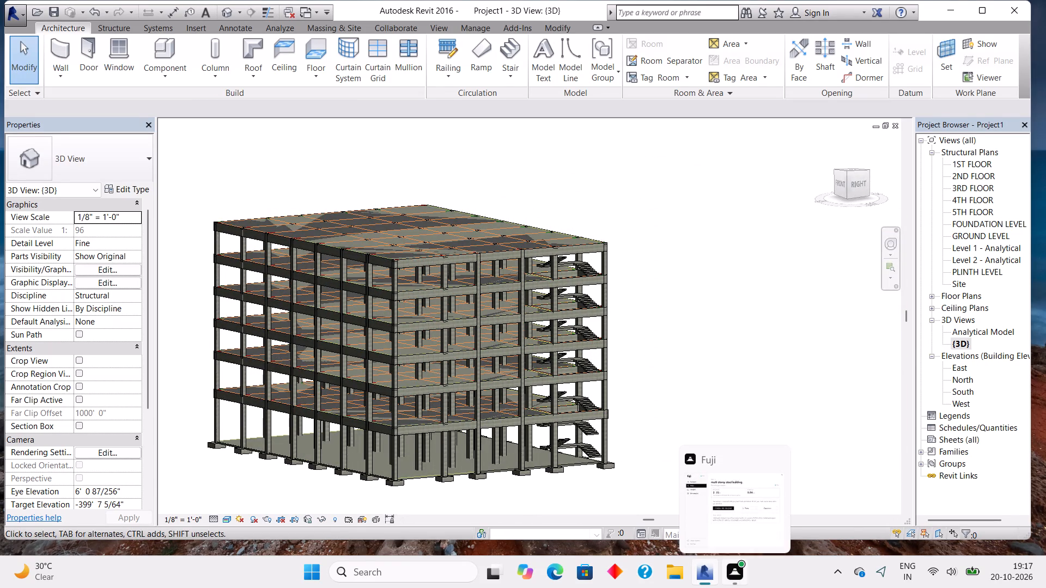
pyautogui.moveTo(605, 375); pyautogui.dragTo(727, 351, button='middle')
pyautogui.keyDown('shift'); pyautogui.moveTo(804, 352); pyautogui.dragTo(590, 339, button='middle'); pyautogui.keyUp('shift')
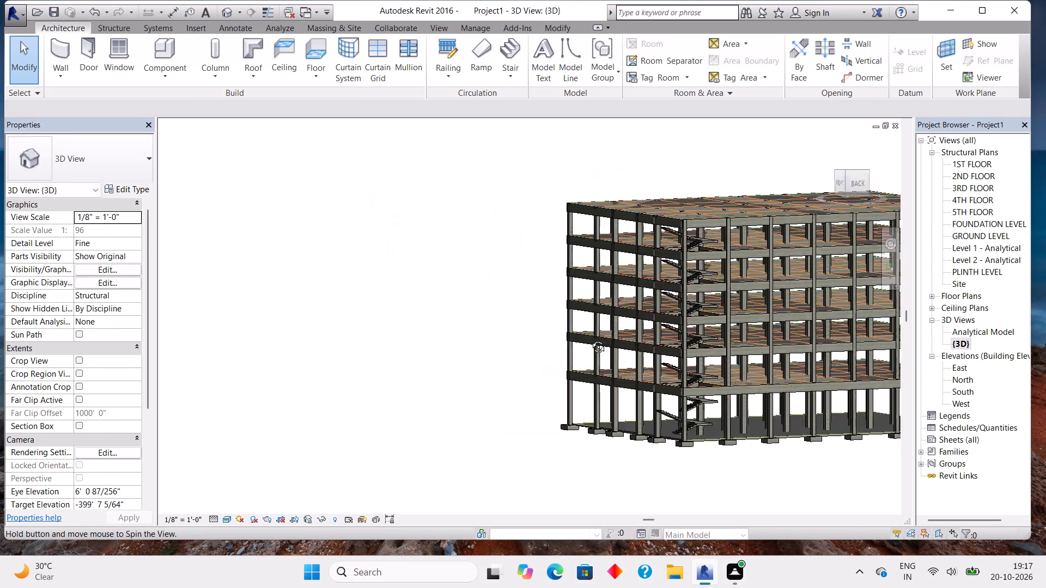
pyautogui.keyDown('shift'); pyautogui.moveTo(590, 339); pyautogui.dragTo(571, 338, button='middle'); pyautogui.keyUp('shift')
pyautogui.moveTo(776, 388); pyautogui.dragTo(609, 376, button='middle')
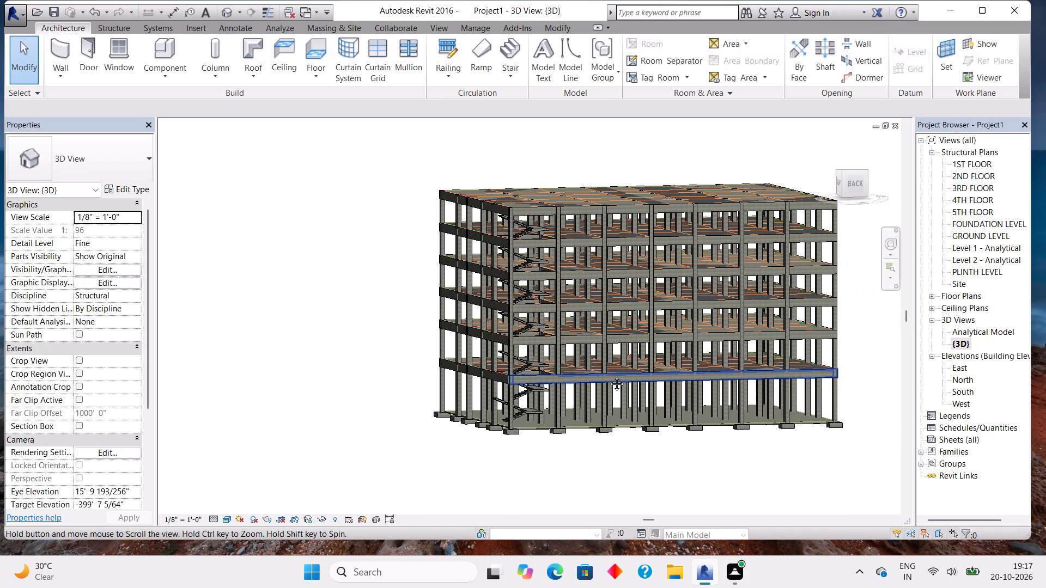
pyautogui.moveTo(609, 376); pyautogui.dragTo(582, 376, button='middle')
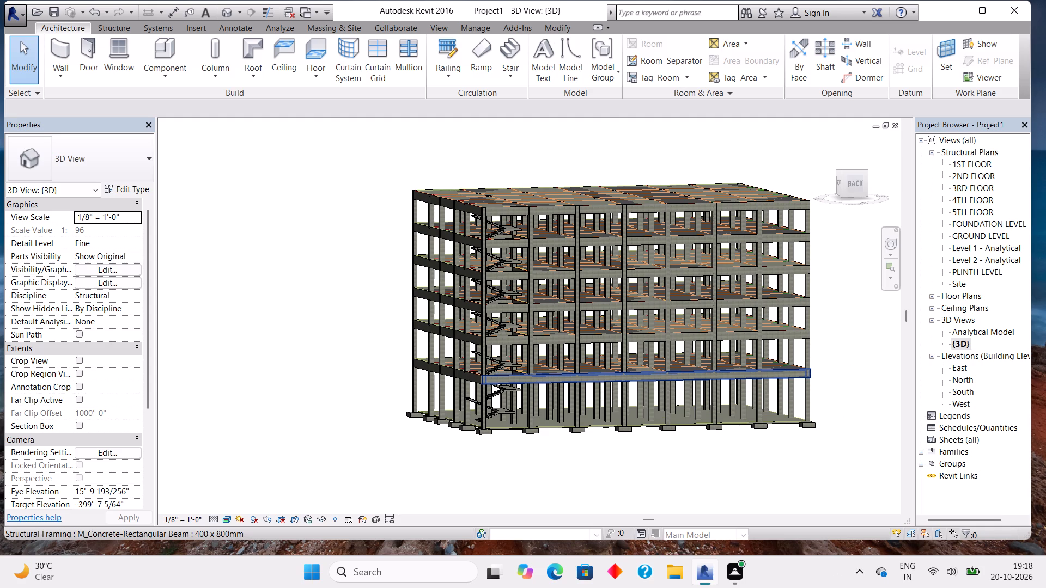
pyautogui.keyDown('shift'); pyautogui.moveTo(504, 482); pyautogui.dragTo(915, 467, button='middle'); pyautogui.keyUp('shift')
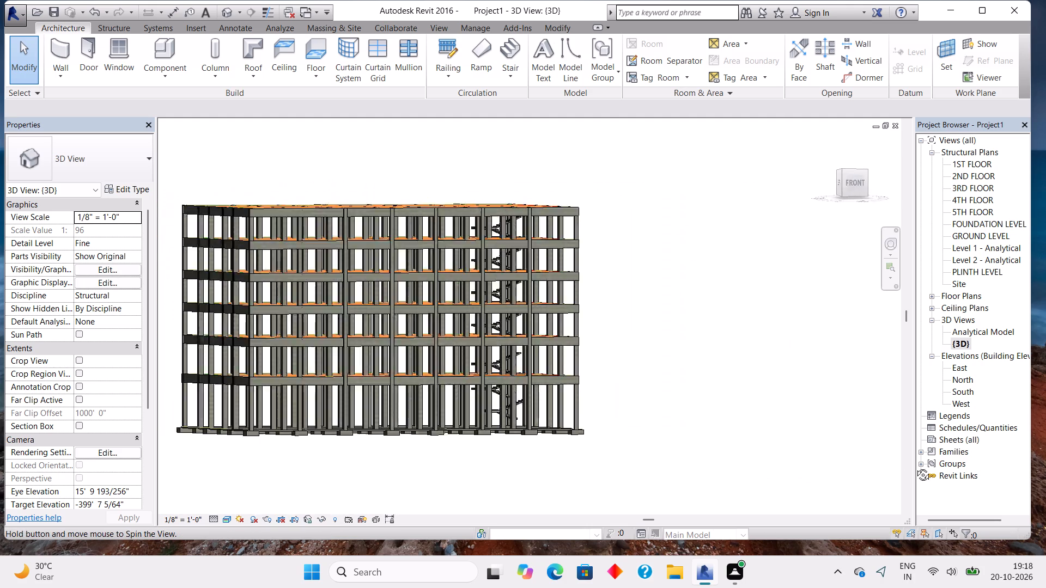
pyautogui.keyDown('shift'); pyautogui.moveTo(915, 467); pyautogui.dragTo(831, 469, button='middle'); pyautogui.keyUp('shift')
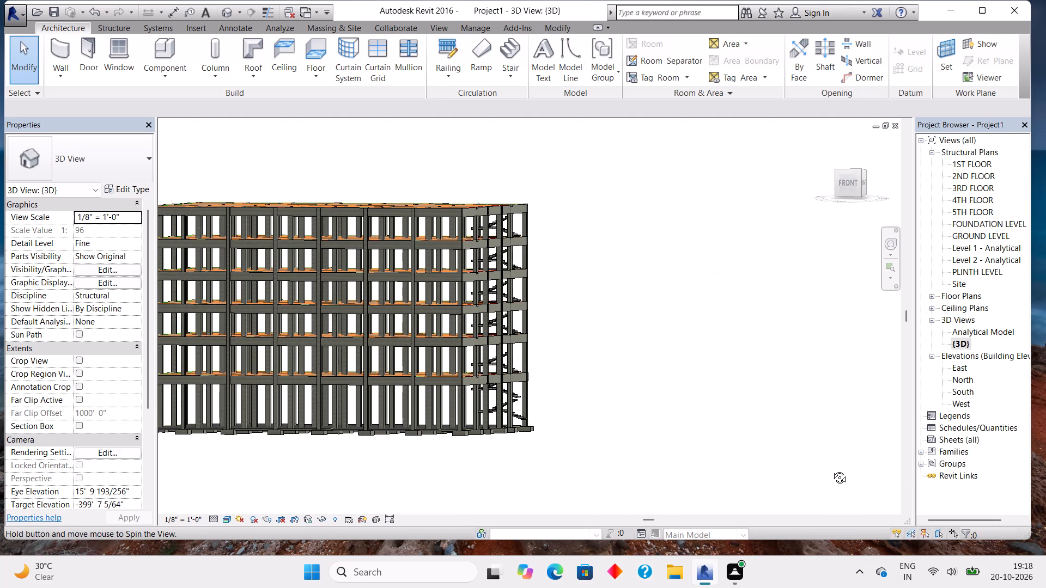
pyautogui.keyDown('shift'); pyautogui.moveTo(831, 469); pyautogui.dragTo(404, 455, button='middle'); pyautogui.keyUp('shift')
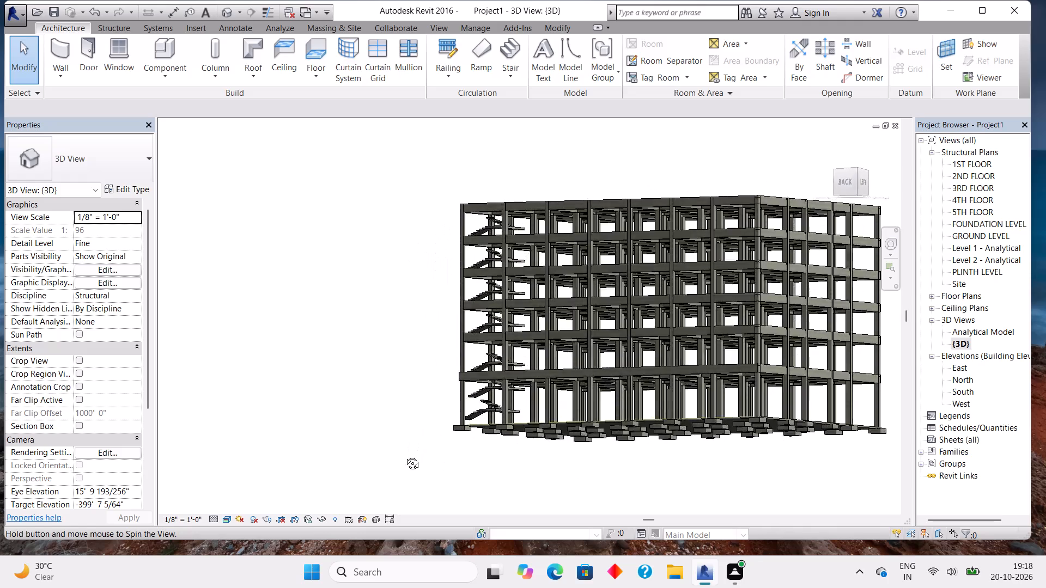
pyautogui.keyDown('shift'); pyautogui.moveTo(404, 455); pyautogui.dragTo(437, 488, button='middle'); pyautogui.keyUp('shift')
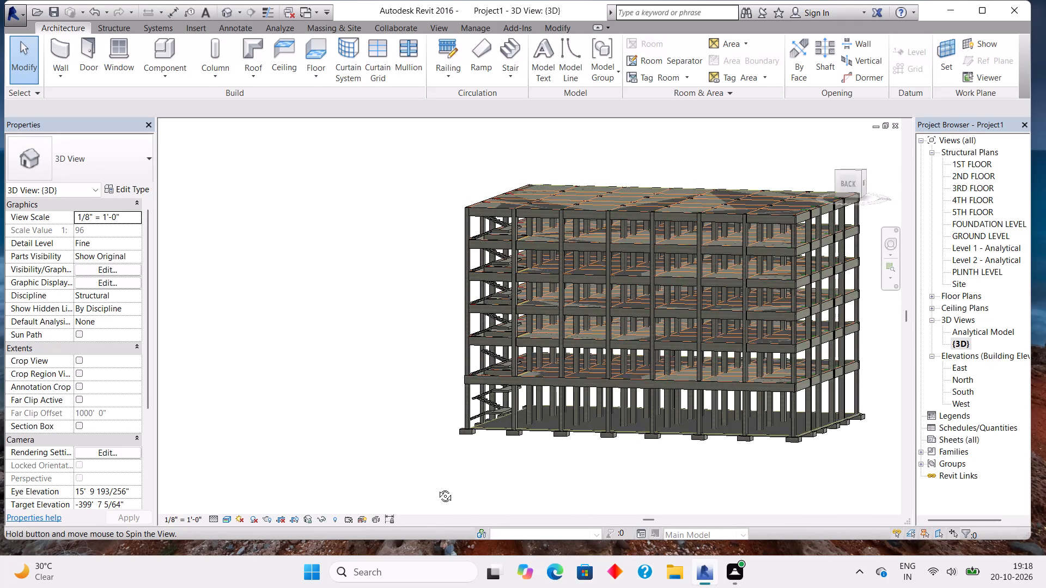
pyautogui.keyDown('shift'); pyautogui.moveTo(437, 488); pyautogui.dragTo(446, 481, button='middle'); pyautogui.keyUp('shift')
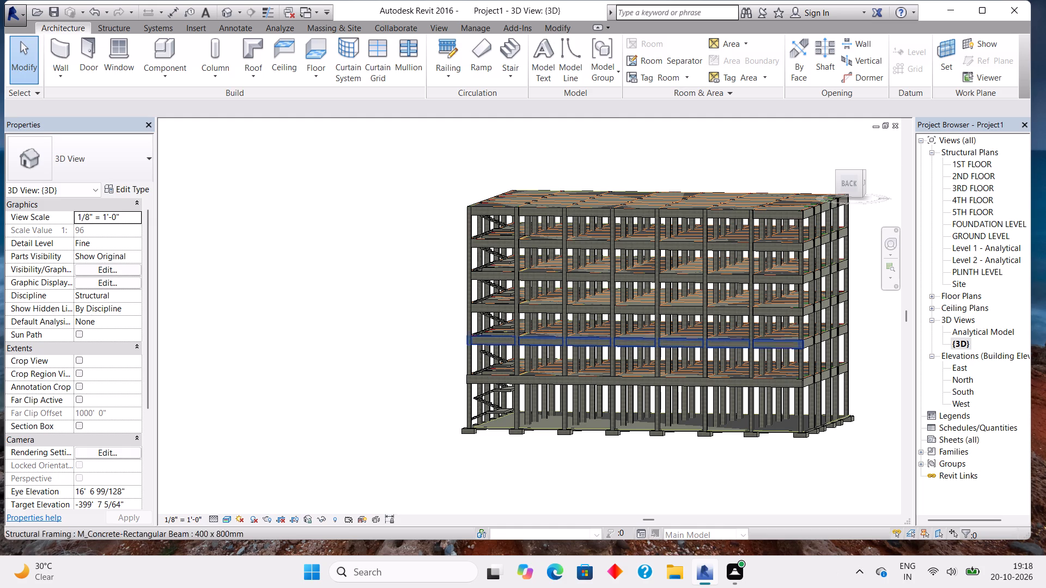
# Save the project as a Revit project file named STRUCTURAL LAYOUT in the Templates folder.
pyautogui.click(52, 11)
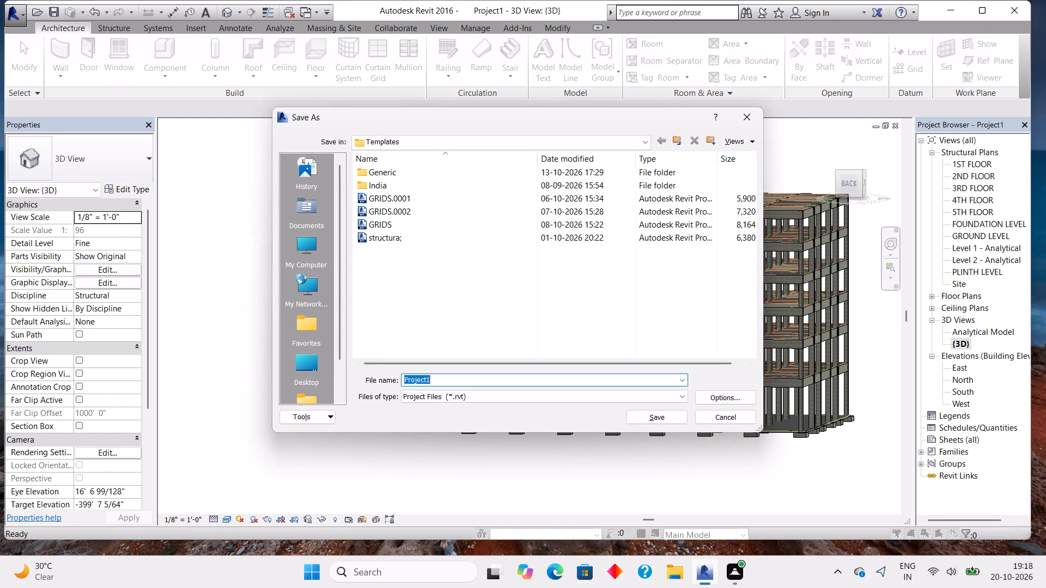
pyautogui.press('BackSpace')
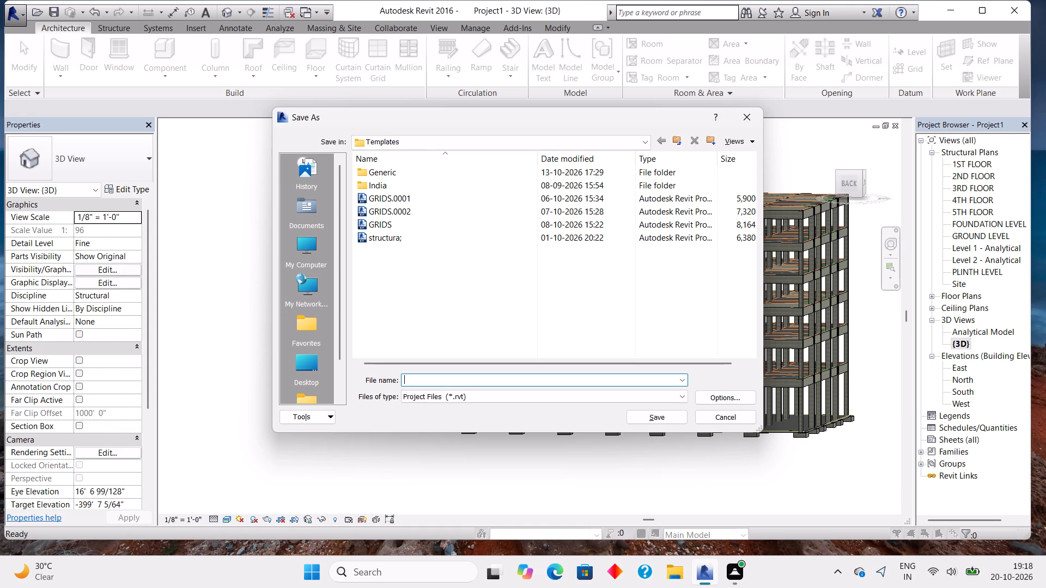
pyautogui.press('s')
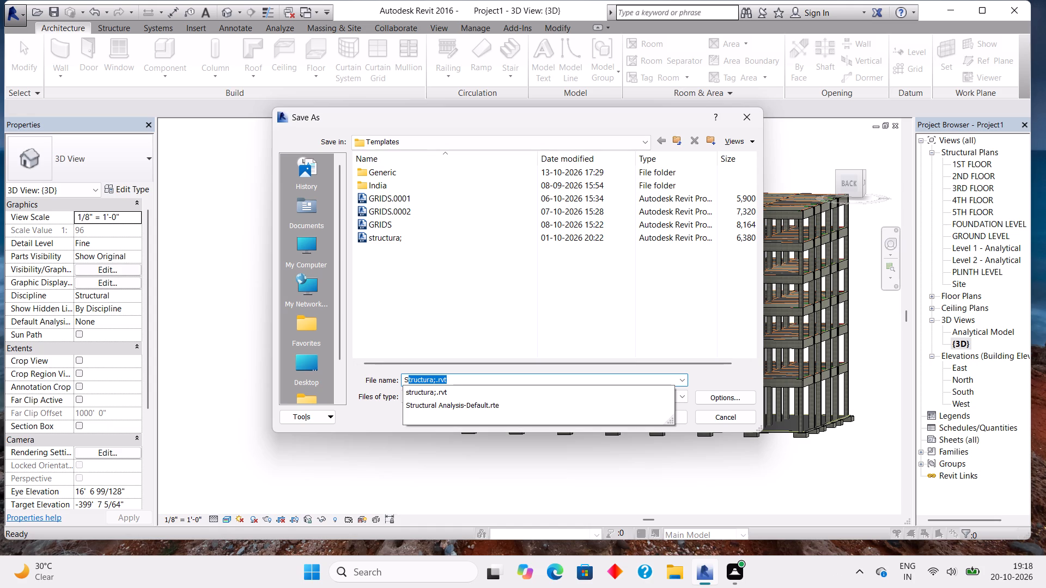
pyautogui.write('TRUCTURAL')
pyautogui.press('space')
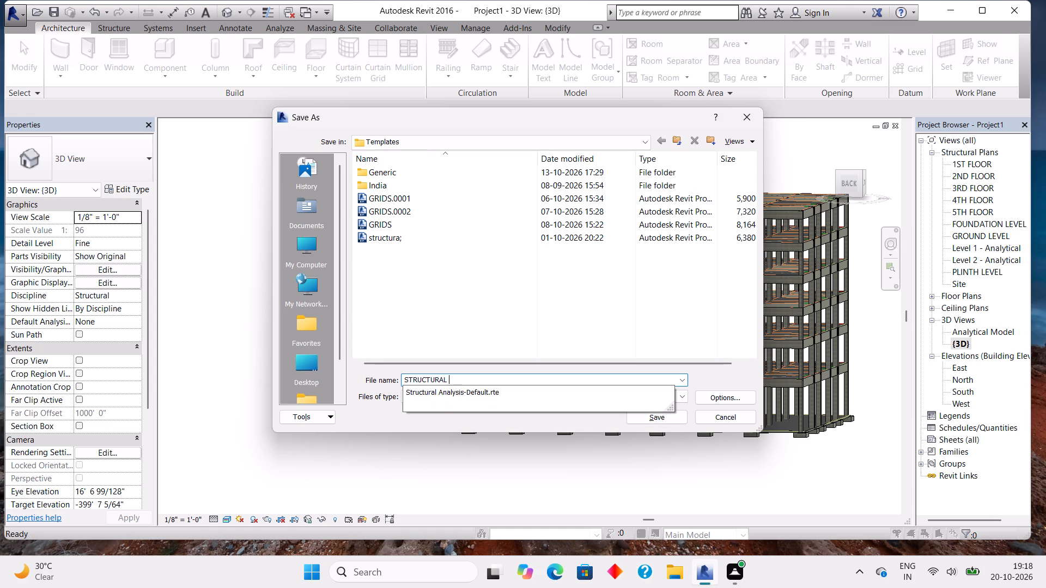
pyautogui.write('SALOUY')
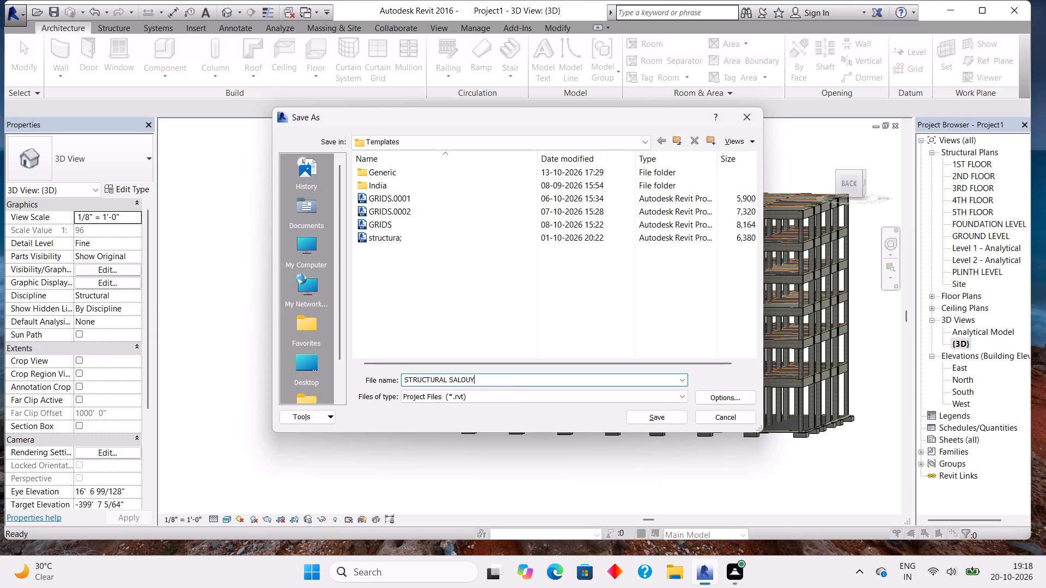
pyautogui.press('BackSpace')
pyautogui.press('t')
pyautogui.press('BackSpace')
pyautogui.press('BackSpace')
pyautogui.press('BackSpace')
pyautogui.press('BackSpace')
pyautogui.press('BackSpace')
pyautogui.write('LAYOUT')
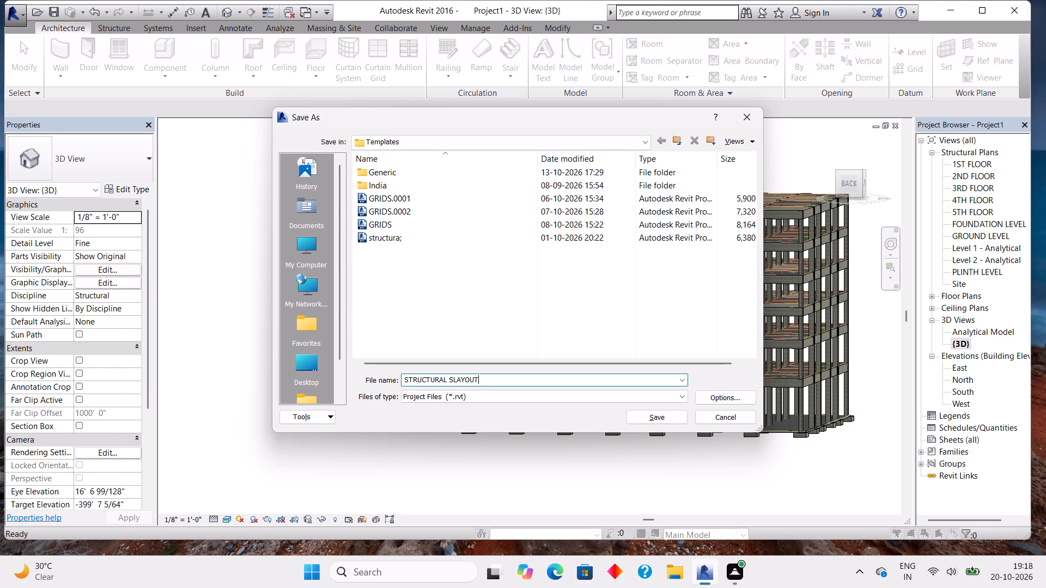
pyautogui.click(456, 384)
pyautogui.press('BackSpace')
pyautogui.press('BackSpace')
pyautogui.press('l')
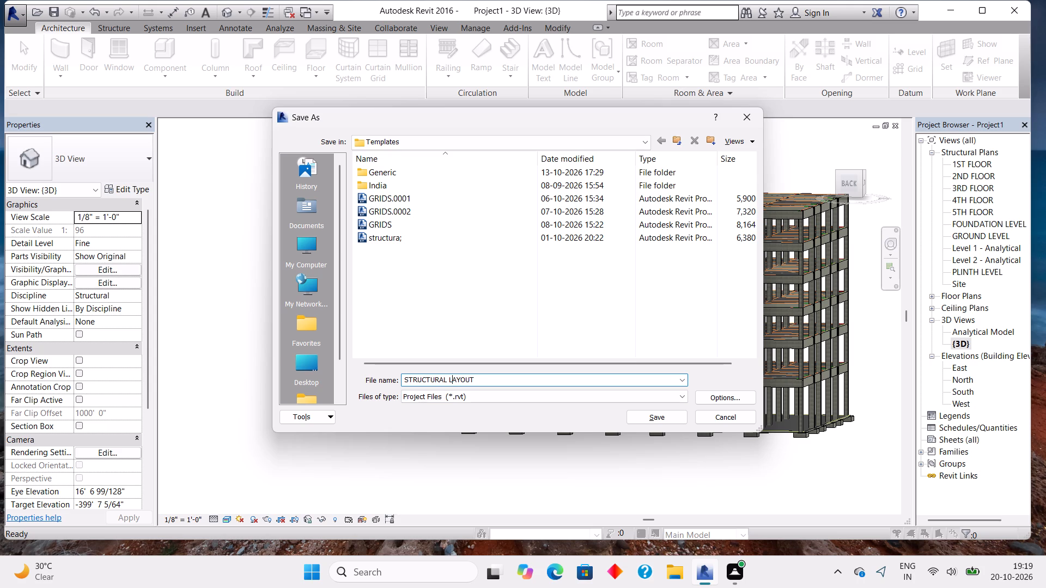
pyautogui.click(661, 414)
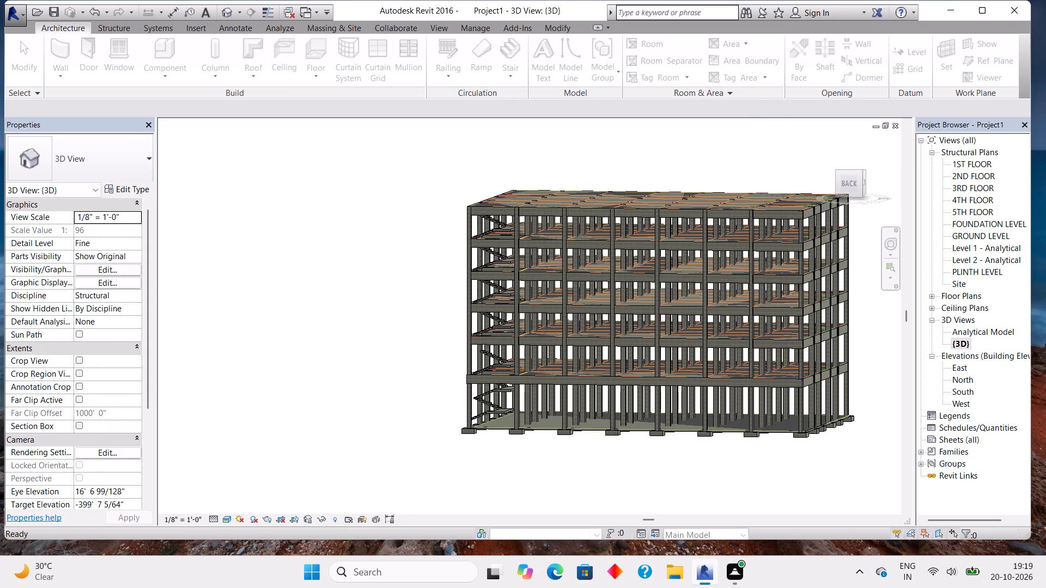